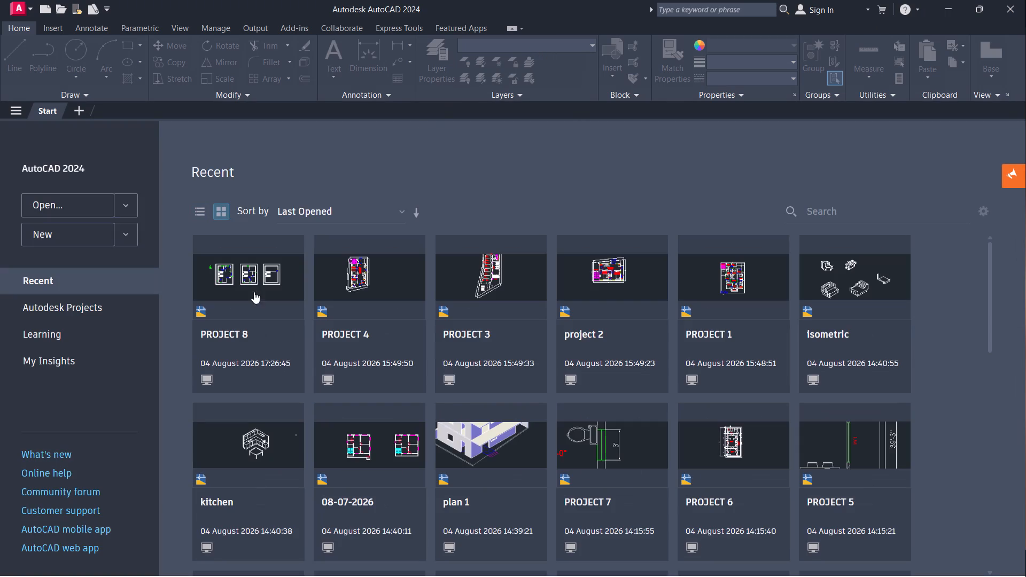
# Open the recent drawing PROJECT 8.
pyautogui.doubleClick(278, 288)
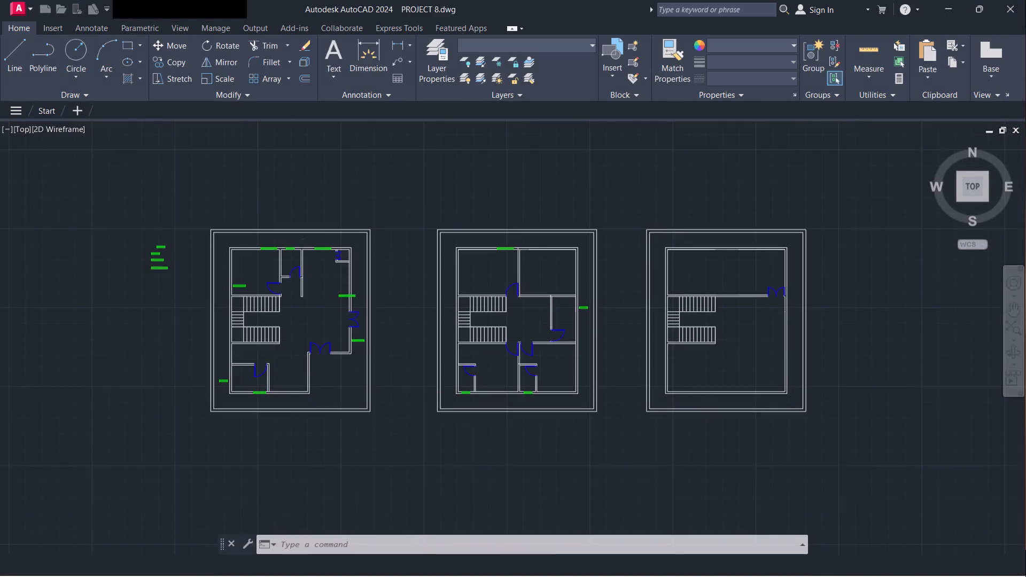
# Copy the lowest, longest window from the loose window set beside the first floor plan to the middle plan's lower-right room.
pyautogui.moveTo(410, 278); pyautogui.dragTo(448, 235, button='middle')
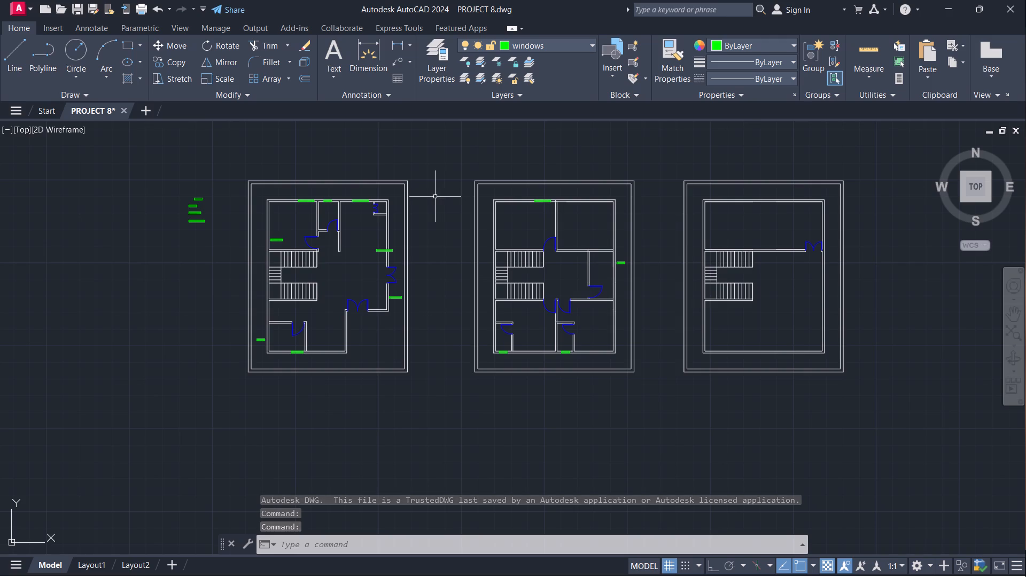
pyautogui.scroll(1, 542, 369)
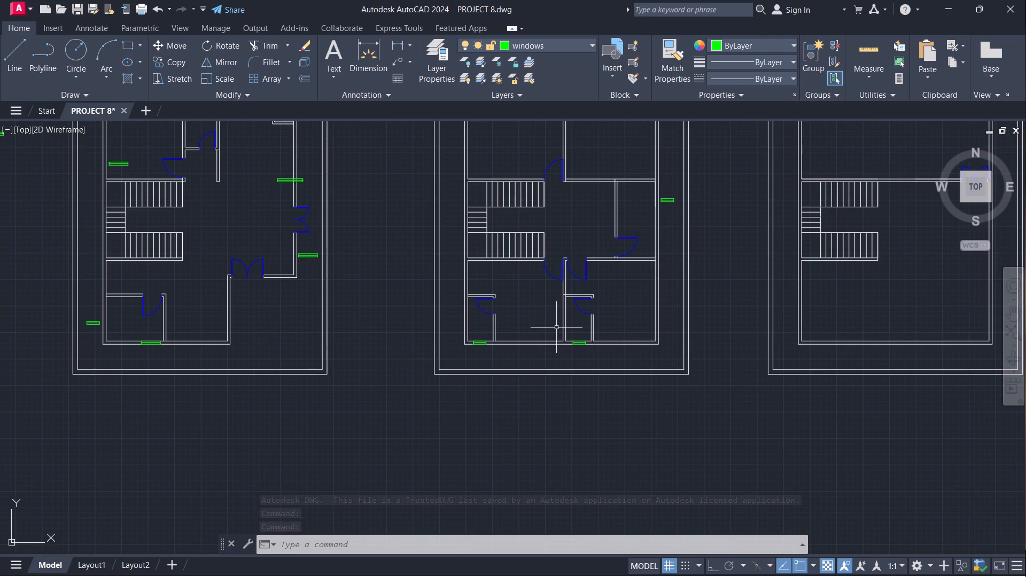
pyautogui.scroll(-1, 353, 316)
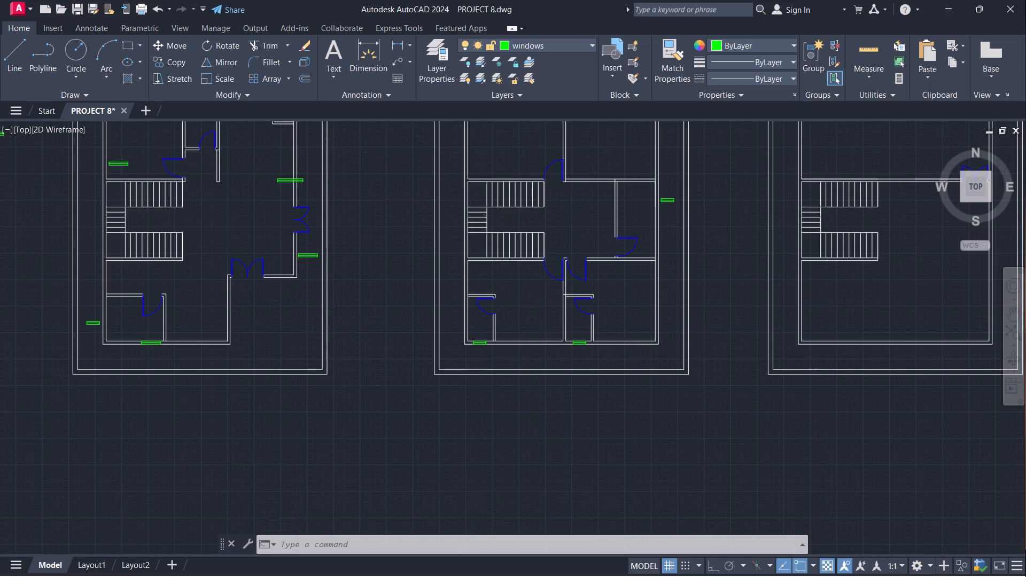
pyautogui.scroll(1, 353, 330)
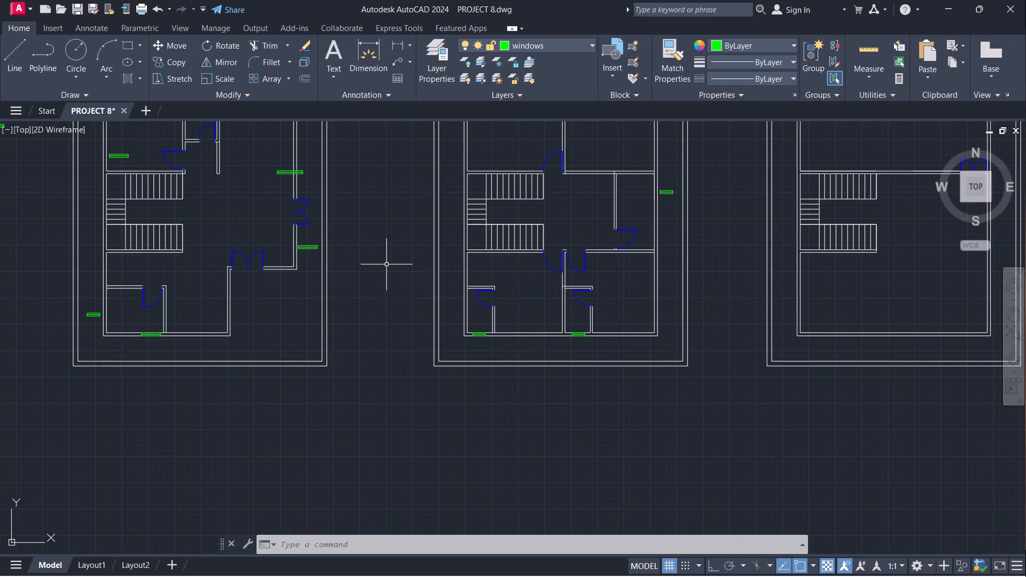
pyautogui.moveTo(341, 202); pyautogui.dragTo(503, 247, button='middle')
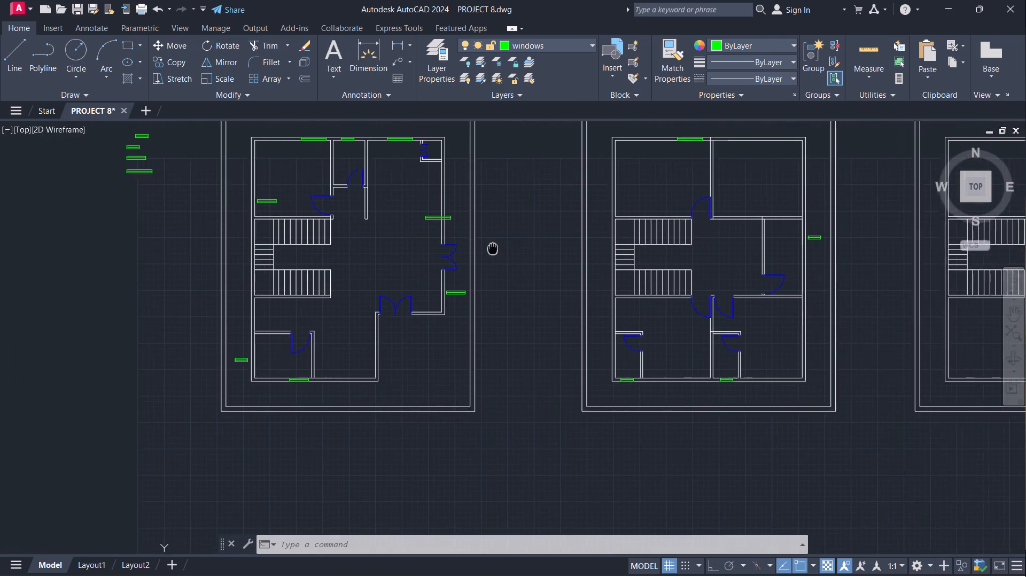
pyautogui.moveTo(503, 247); pyautogui.dragTo(523, 247, button='middle')
pyautogui.click(163, 168)
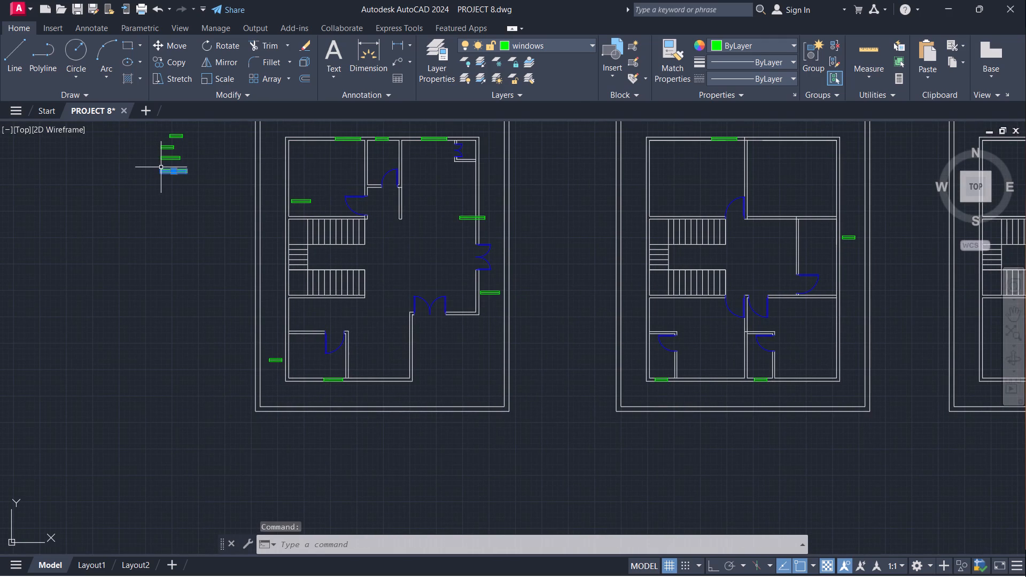
pyautogui.press('c')
pyautogui.press('o')
pyautogui.press('Return')
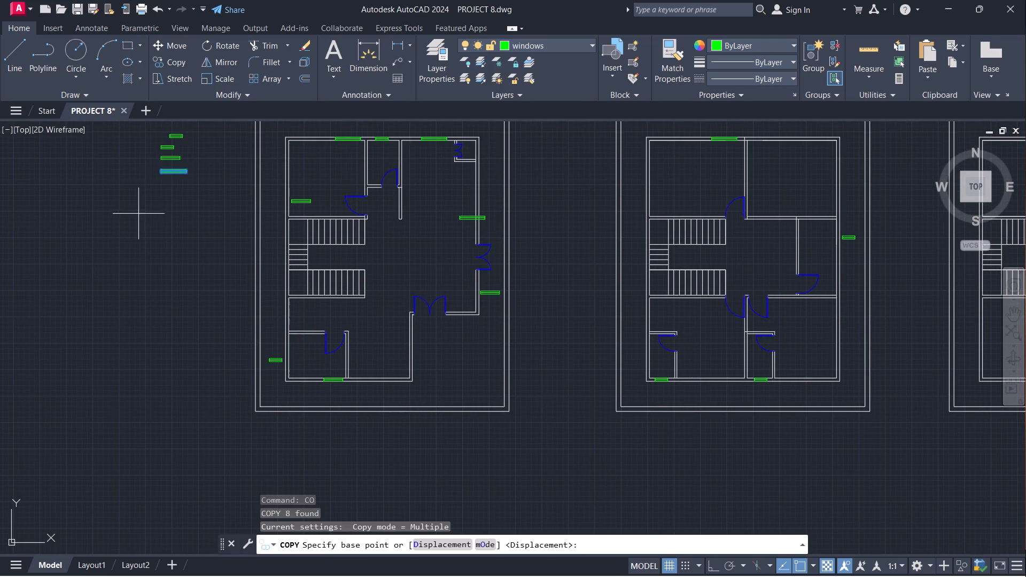
pyautogui.click(157, 168)
pyautogui.scroll(2, 853, 356)
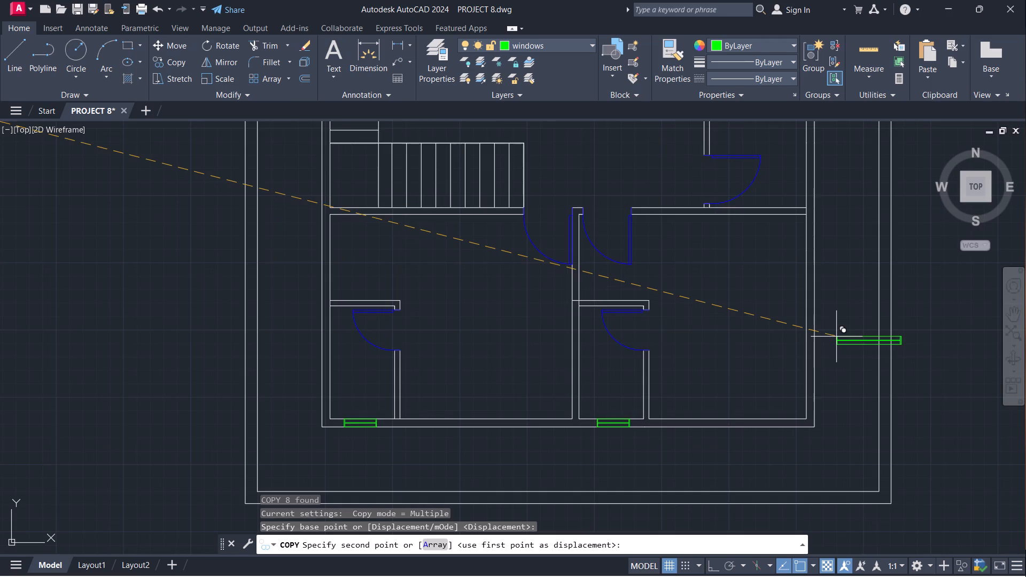
pyautogui.scroll(1, 836, 337)
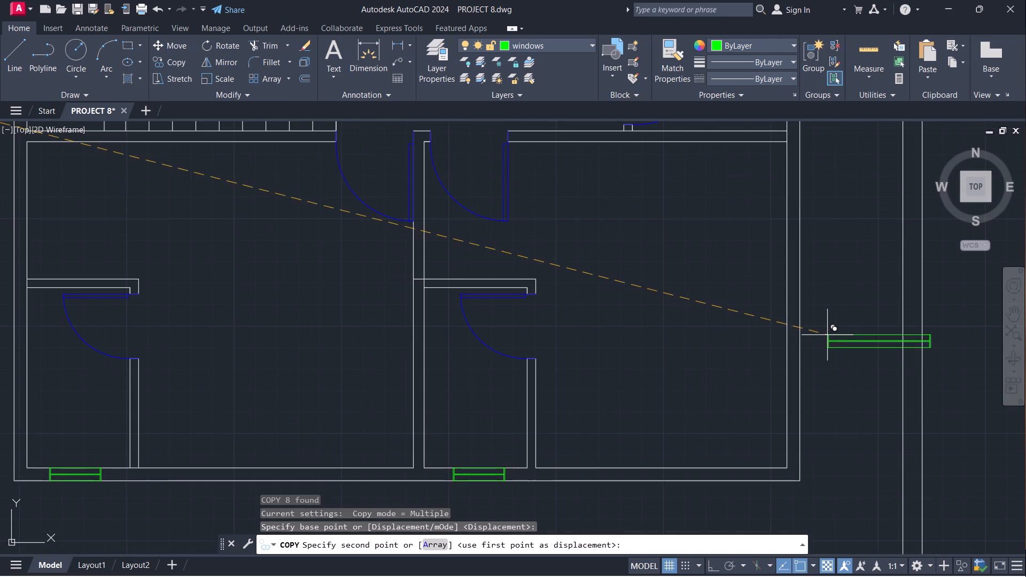
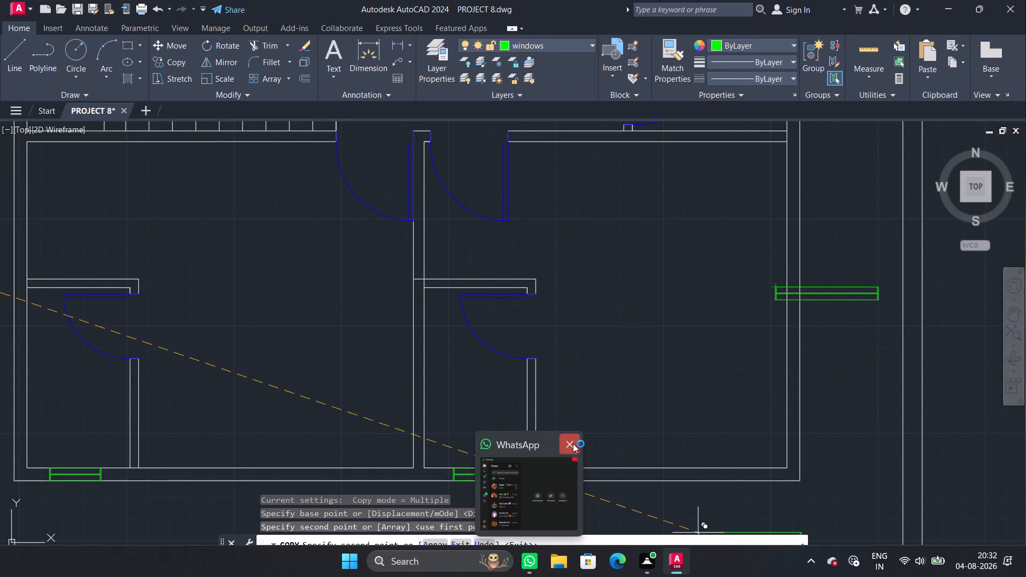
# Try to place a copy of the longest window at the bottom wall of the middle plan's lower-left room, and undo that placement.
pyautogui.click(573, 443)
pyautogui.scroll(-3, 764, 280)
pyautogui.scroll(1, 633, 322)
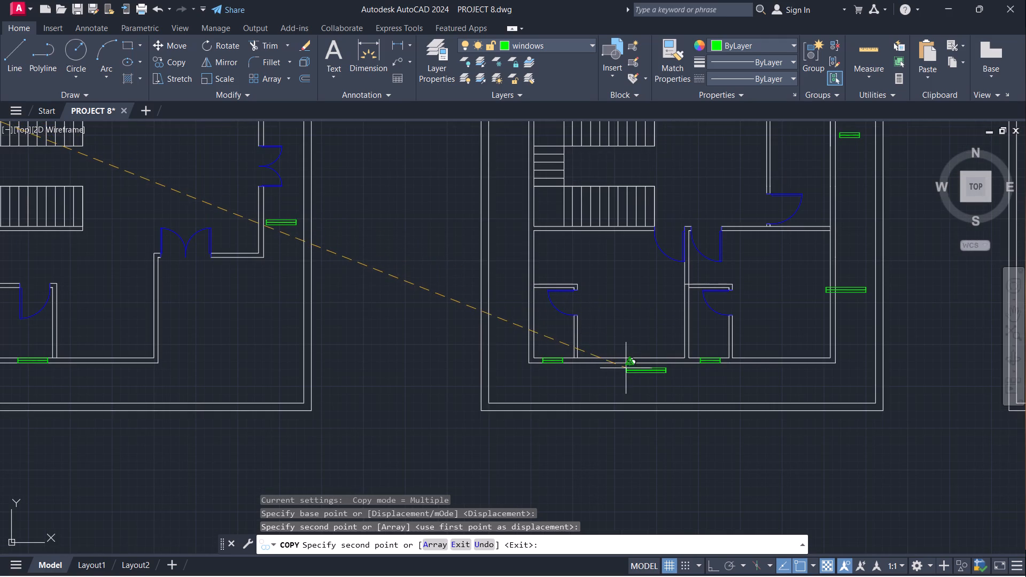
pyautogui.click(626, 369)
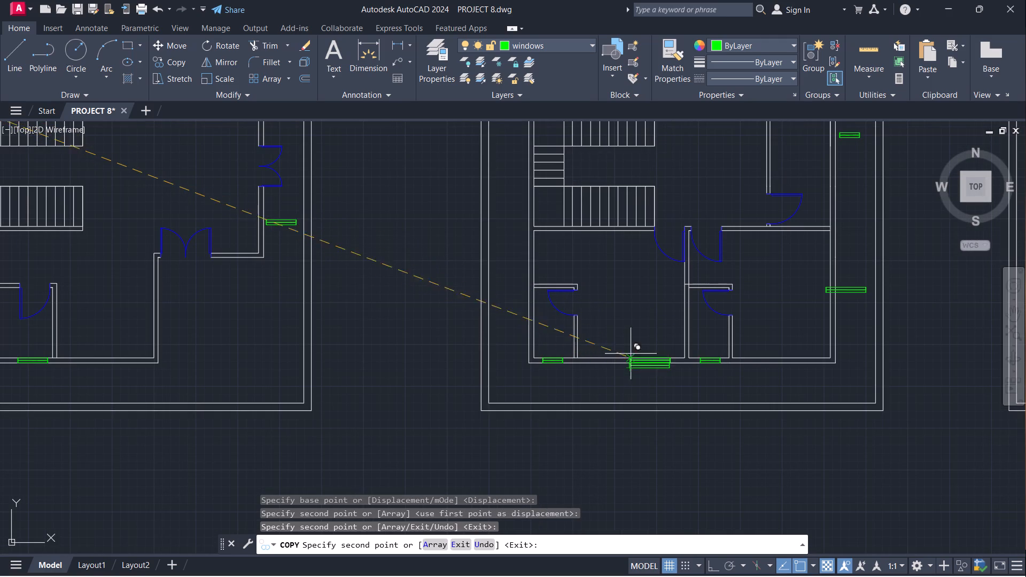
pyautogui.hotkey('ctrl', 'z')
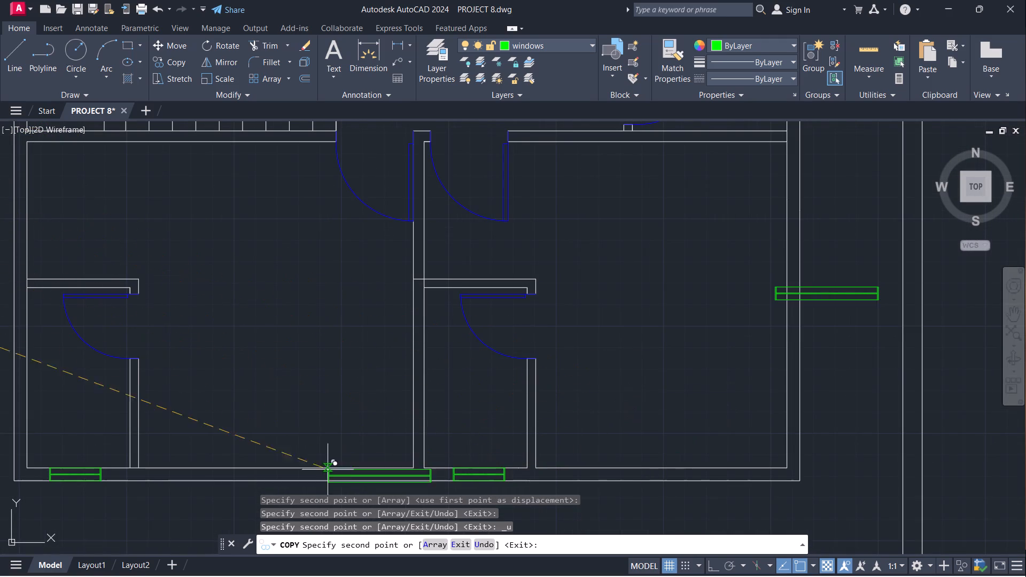
# Place a copy of the longest window in the bottom wall of the middle plan's lower-left room, near the central partition.
pyautogui.moveTo(269, 414); pyautogui.dragTo(409, 314, button='middle')
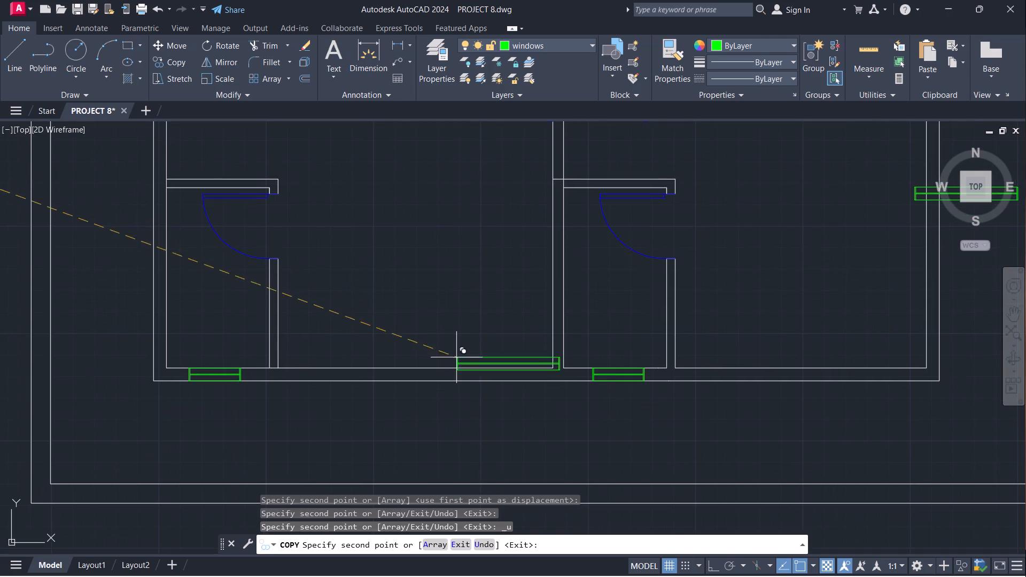
pyautogui.scroll(3, 442, 369)
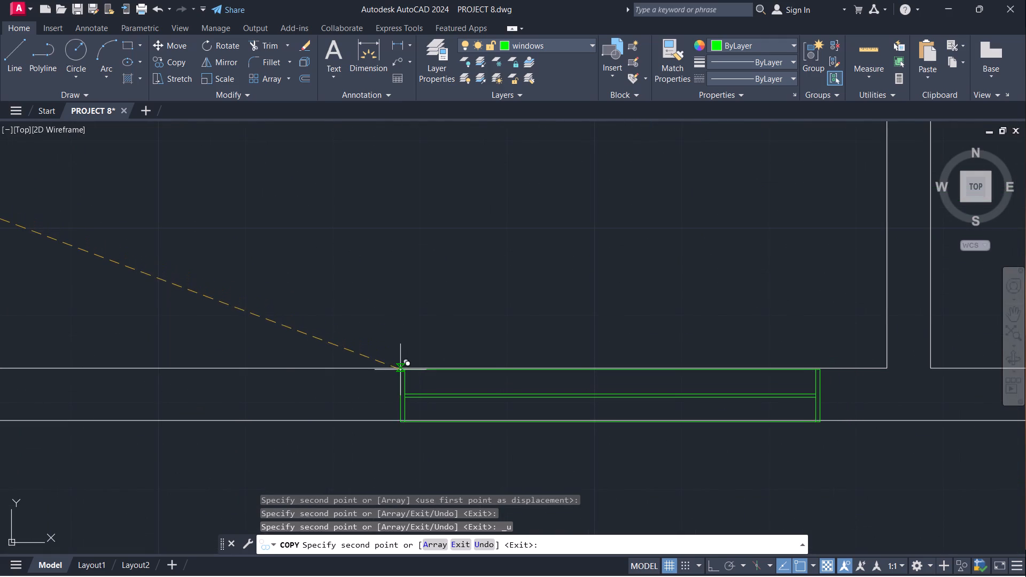
pyautogui.scroll(-1, 428, 365)
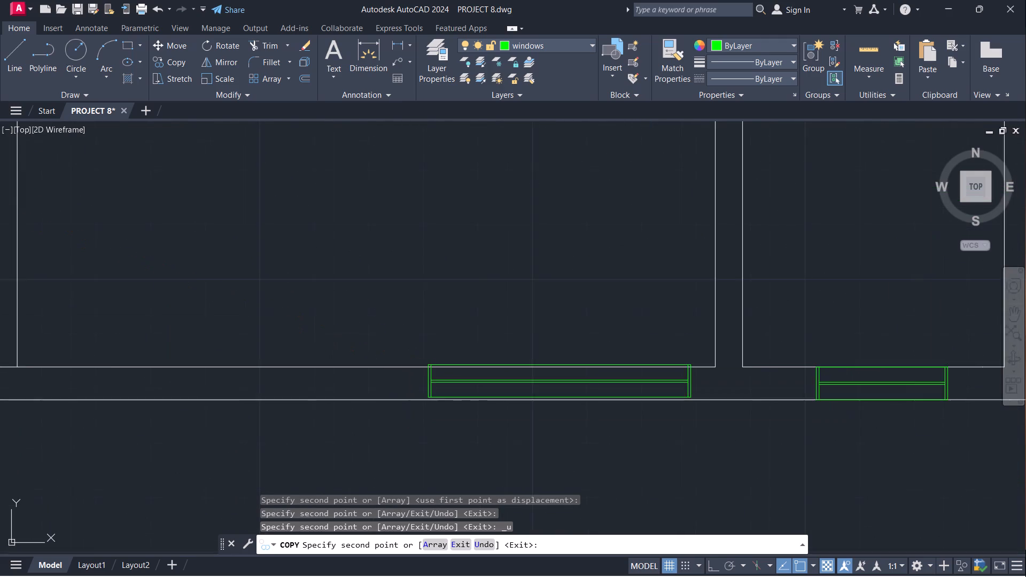
pyautogui.scroll(-2, 428, 365)
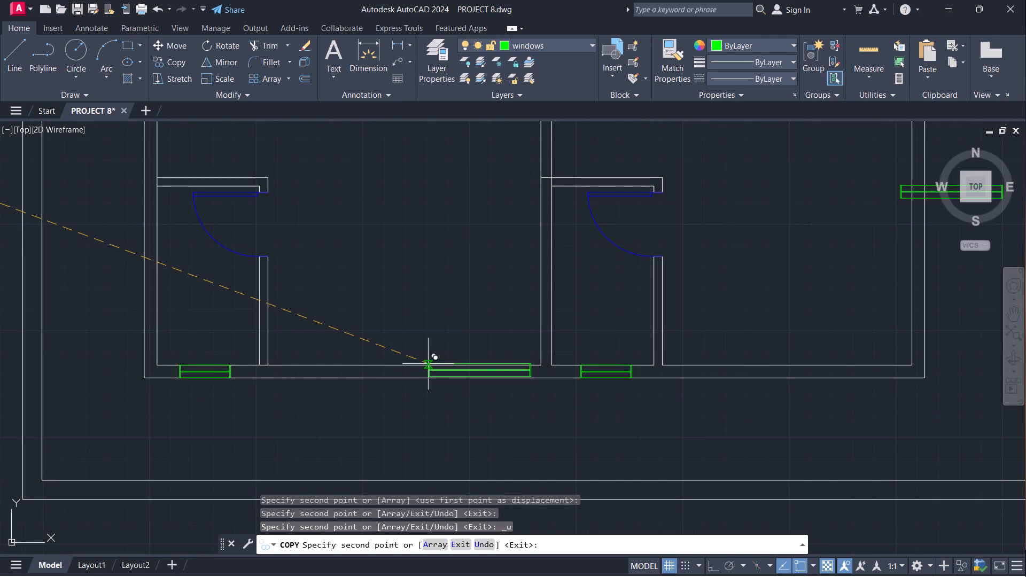
pyautogui.scroll(3, 428, 364)
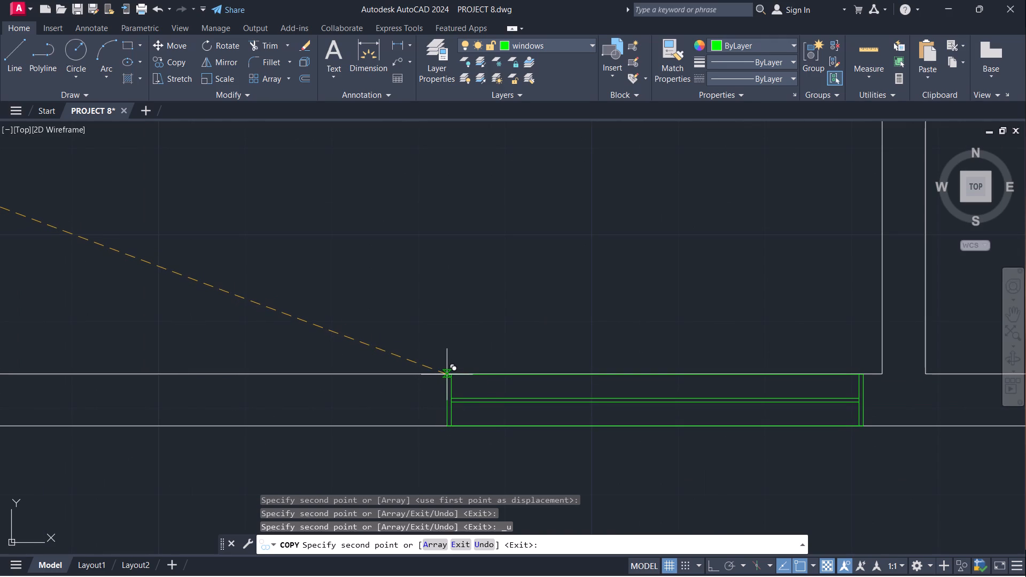
pyautogui.click(447, 375)
# Place another copy of the longest window, still horizontal, across the left outer wall of the middle plan's upper-left room.
pyautogui.scroll(-5, 375, 298)
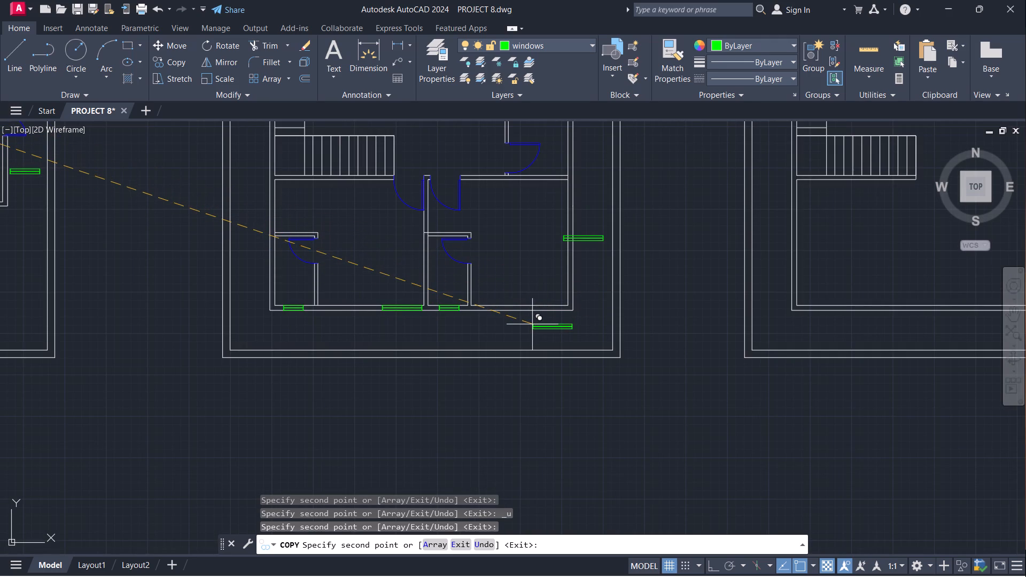
pyautogui.moveTo(524, 258); pyautogui.dragTo(534, 341, button='middle')
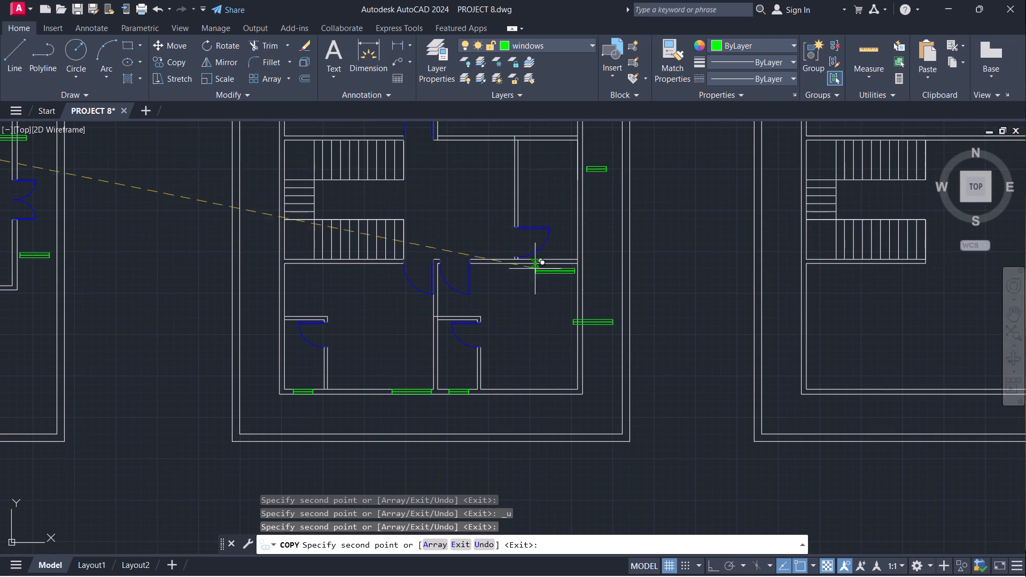
pyautogui.scroll(-2, 482, 234)
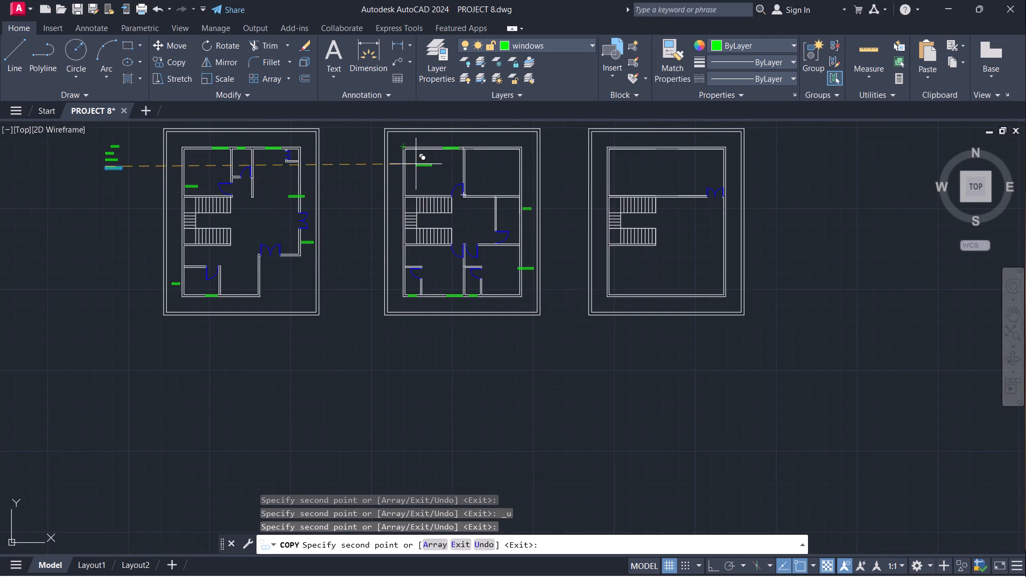
pyautogui.scroll(2, 414, 165)
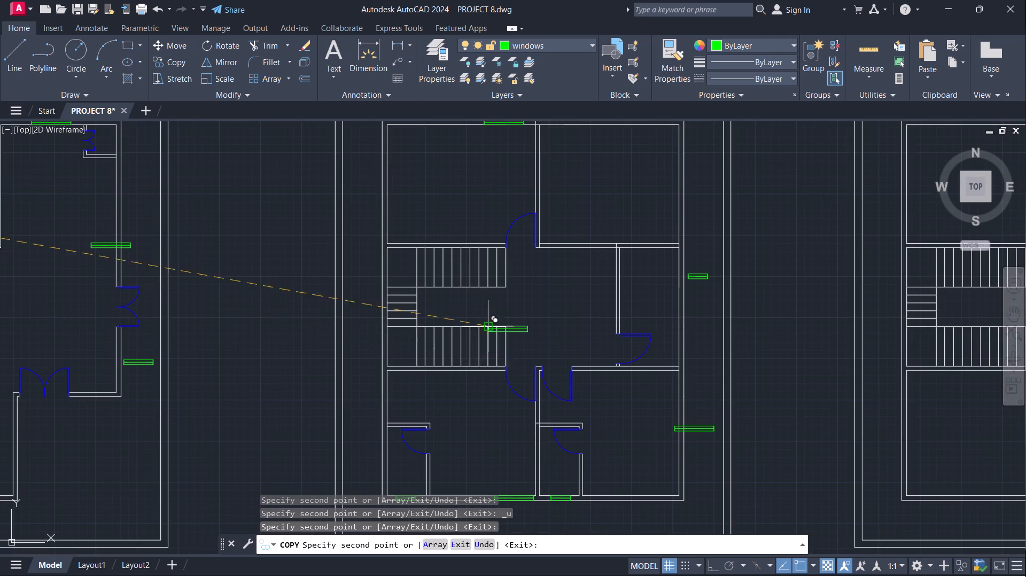
pyautogui.scroll(-1, 492, 316)
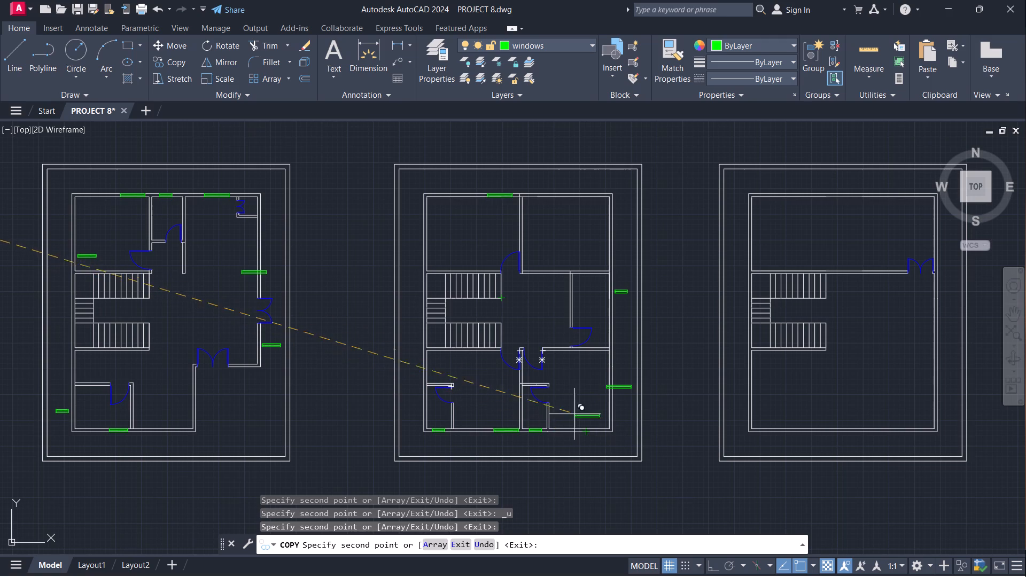
pyautogui.click(420, 238)
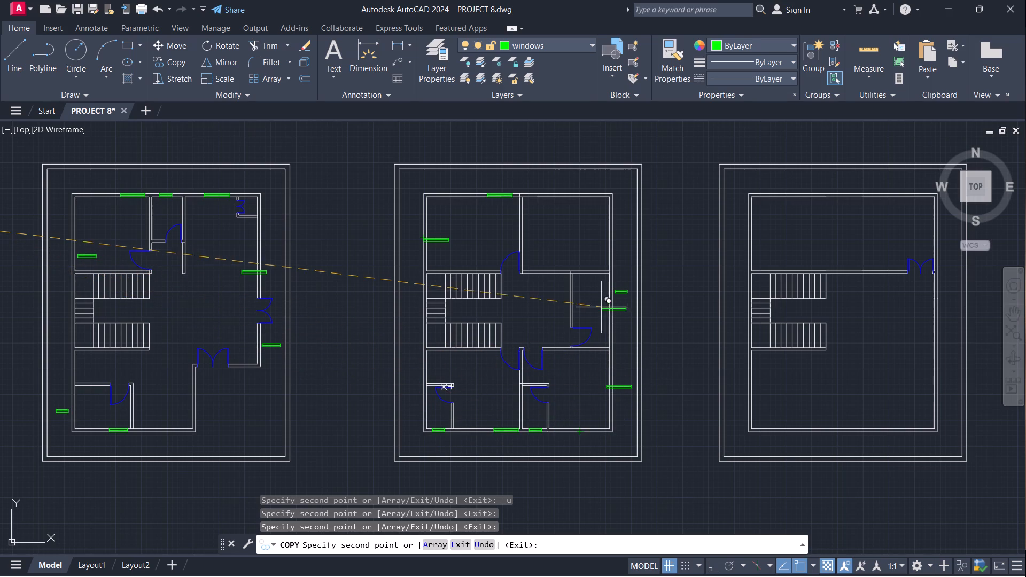
# Place a last copy of the longest window in the top wall of the middle plan's upper-right room, near the partition.
pyautogui.scroll(2, 580, 189)
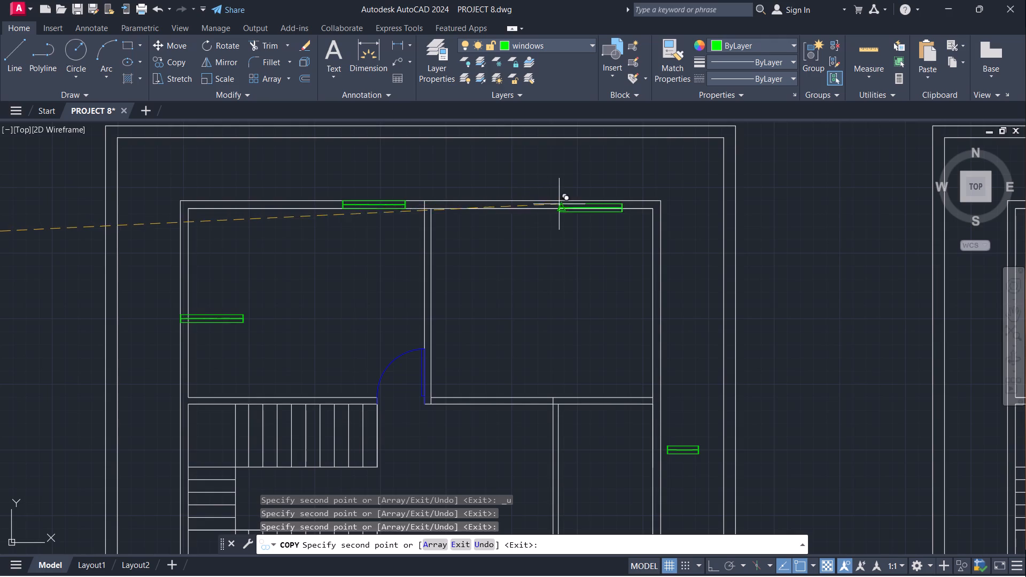
pyautogui.scroll(3, 554, 194)
pyautogui.scroll(-2, 359, 222)
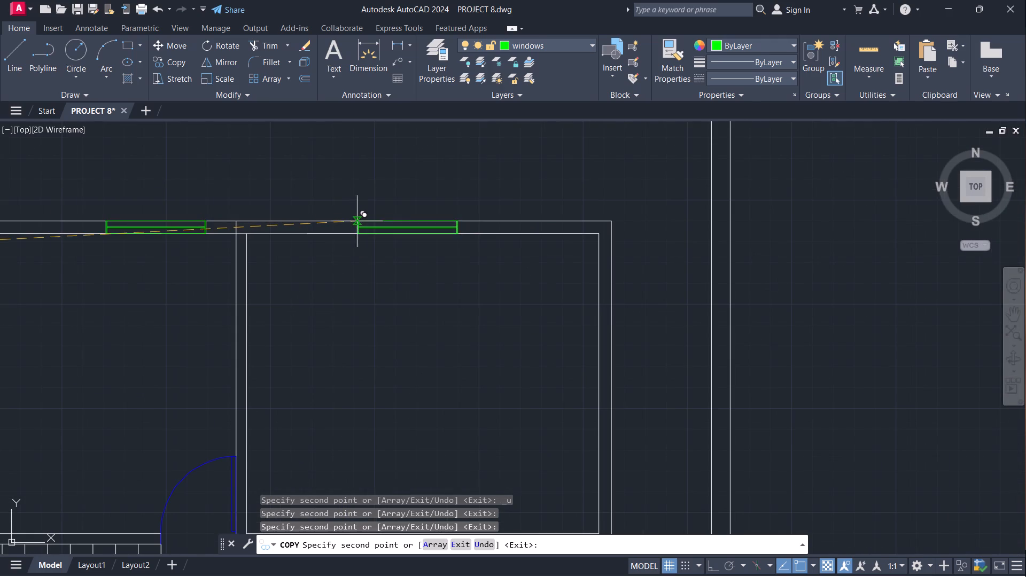
pyautogui.click(298, 222)
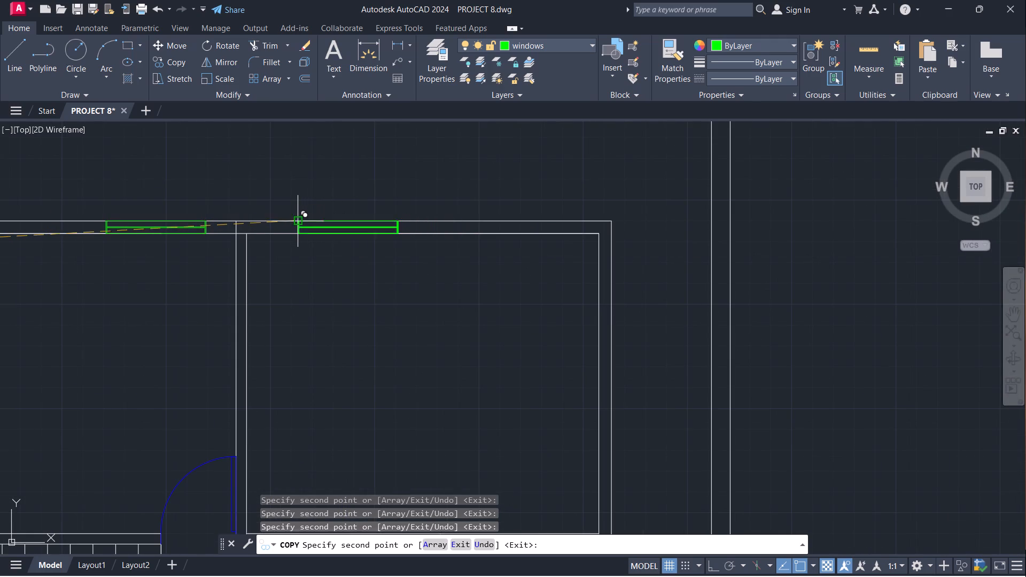
pyautogui.scroll(-2, 441, 163)
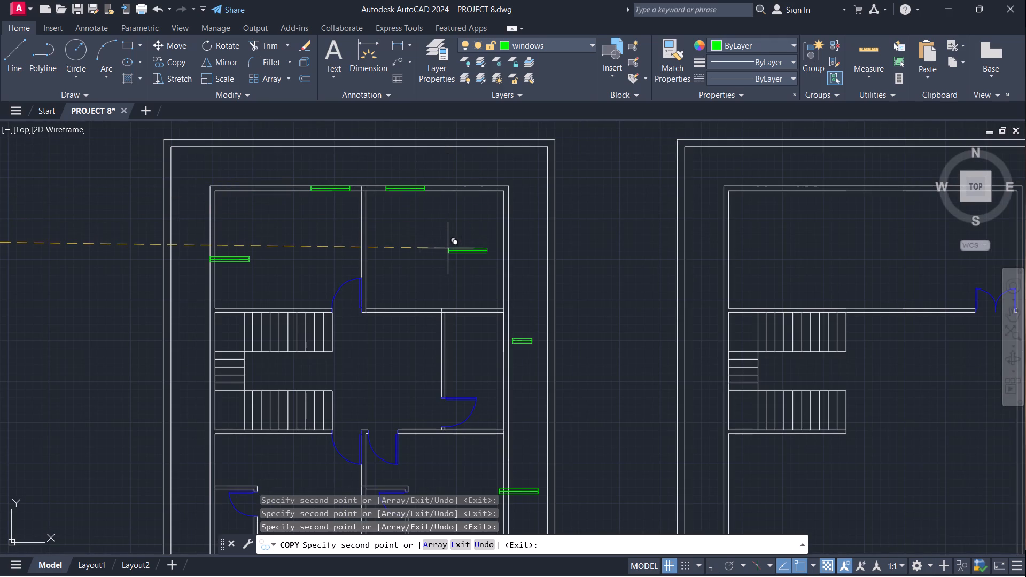
pyautogui.scroll(-1, 468, 201)
pyautogui.press('Escape')
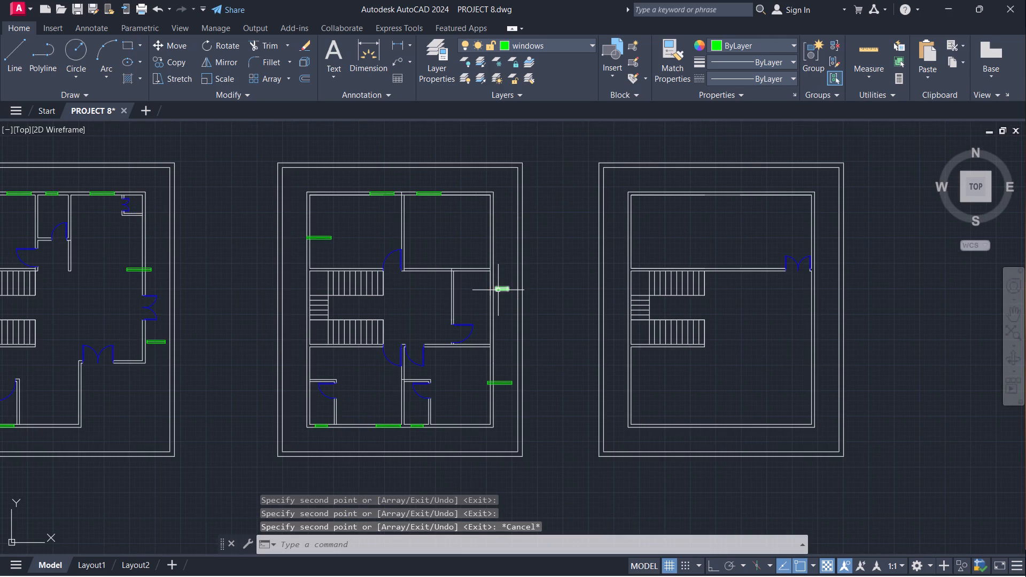
# Copy the short window beside the middle plan's right wall to outside its upper-right room and below its lower-right room's bottom wall.
pyautogui.click(498, 291)
pyautogui.press('c')
pyautogui.press('o')
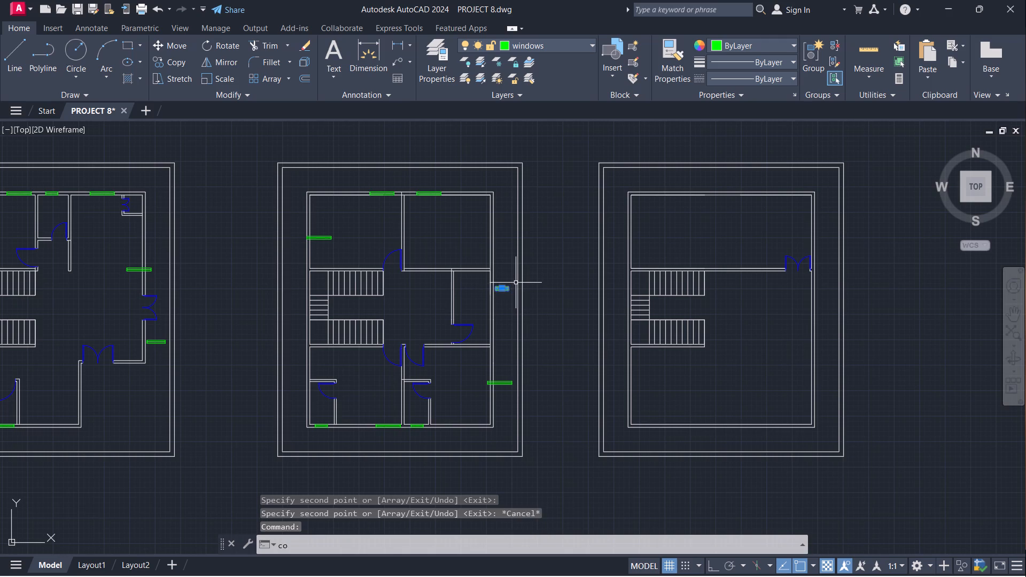
pyautogui.press('Return')
pyautogui.scroll(3, 499, 287)
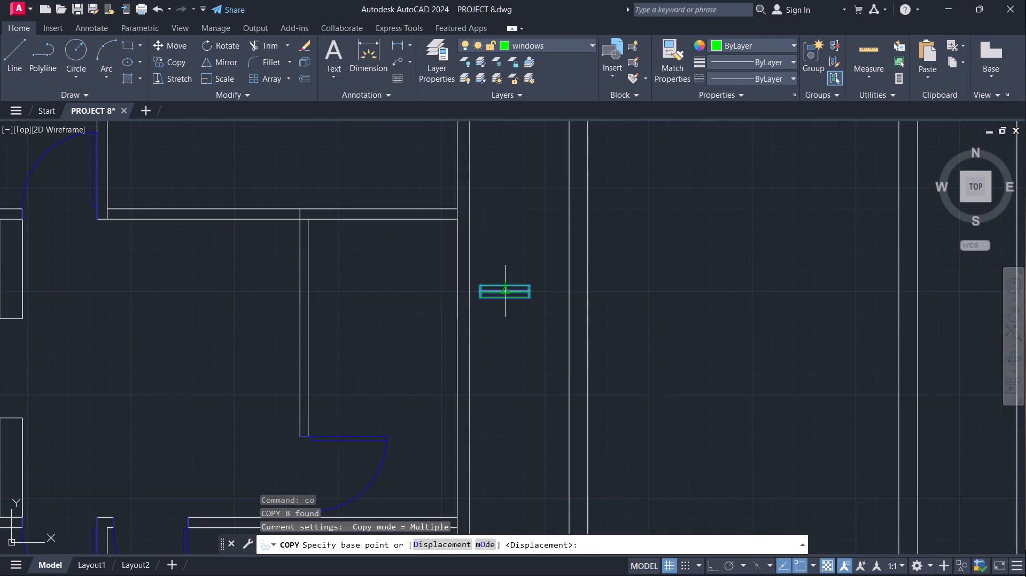
pyautogui.click(502, 295)
pyautogui.scroll(-2, 503, 254)
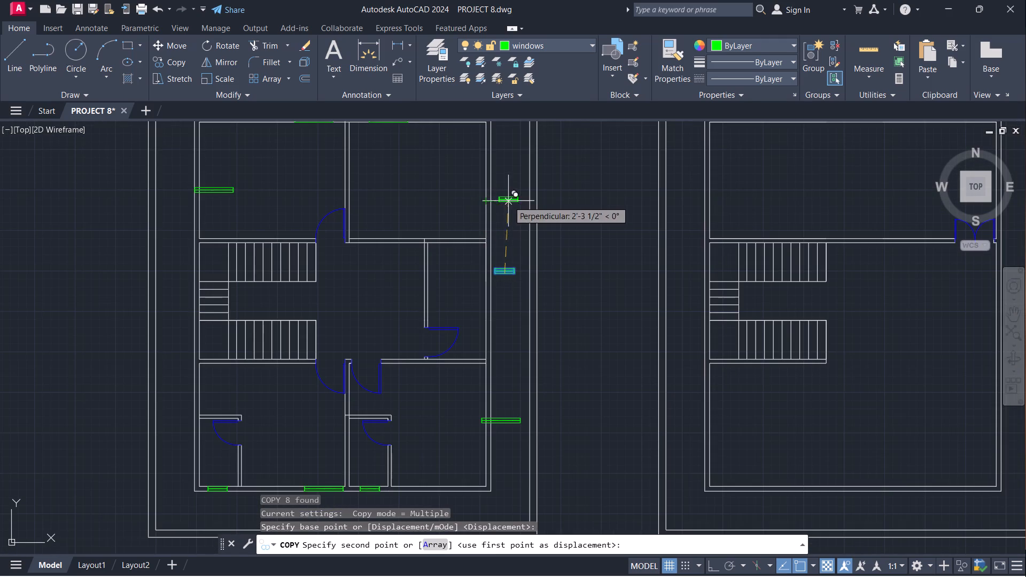
pyautogui.click(502, 178)
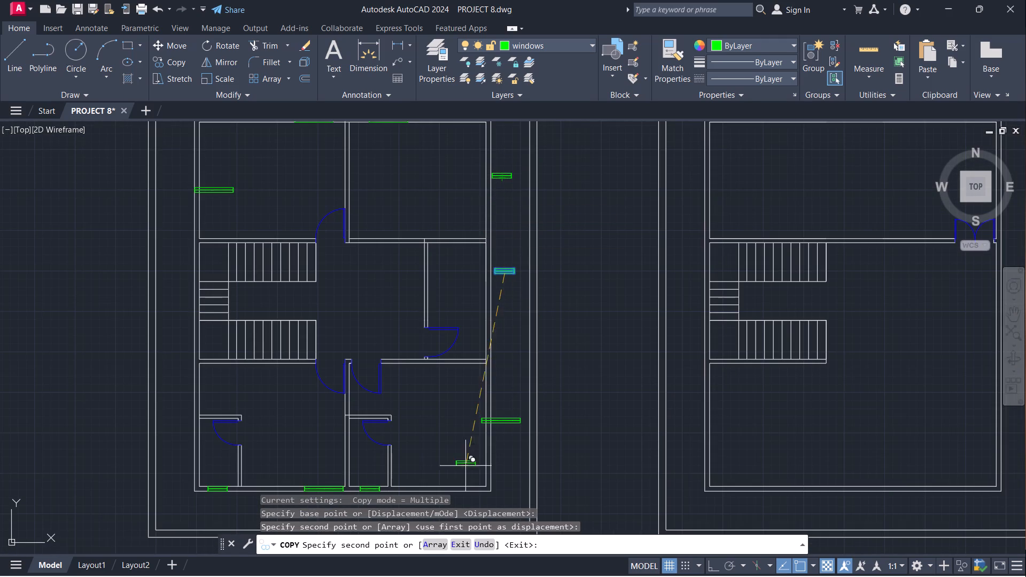
pyautogui.moveTo(453, 464); pyautogui.dragTo(541, 330, button='middle')
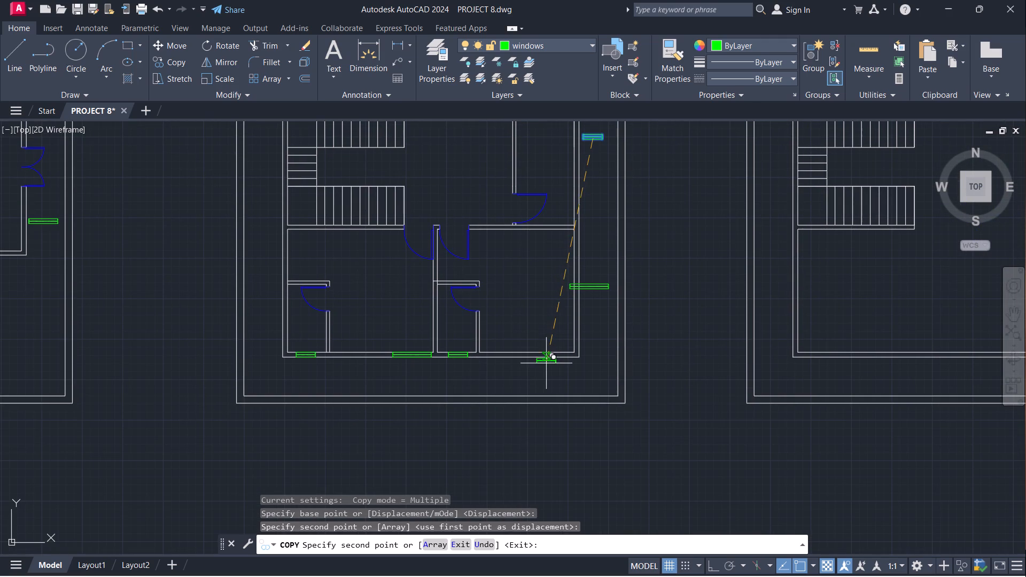
pyautogui.click(547, 367)
pyautogui.scroll(-1, 525, 330)
pyautogui.moveTo(554, 308); pyautogui.dragTo(525, 328, button='middle')
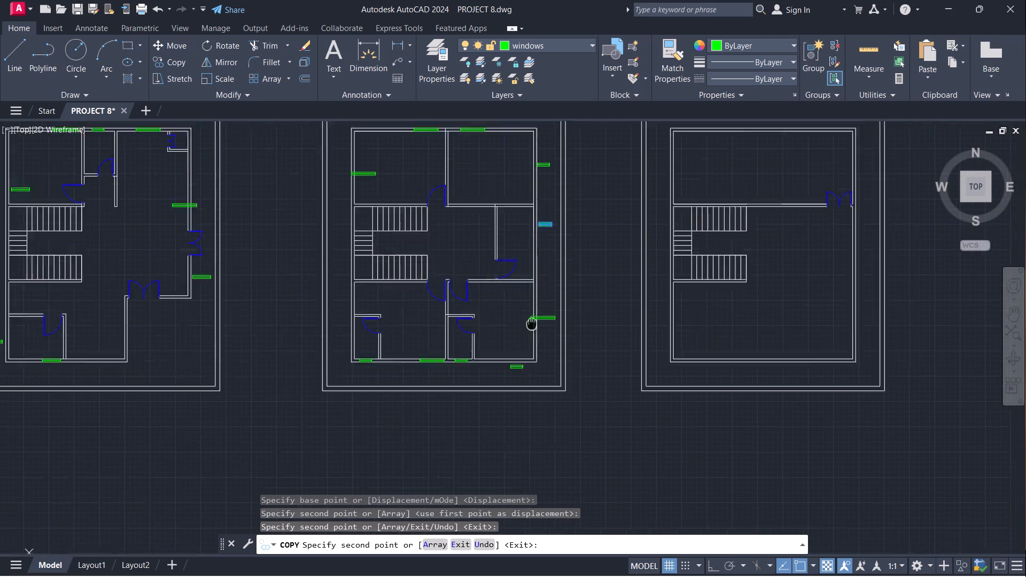
pyautogui.moveTo(525, 328); pyautogui.dragTo(458, 400, button='middle')
pyautogui.press('Escape')
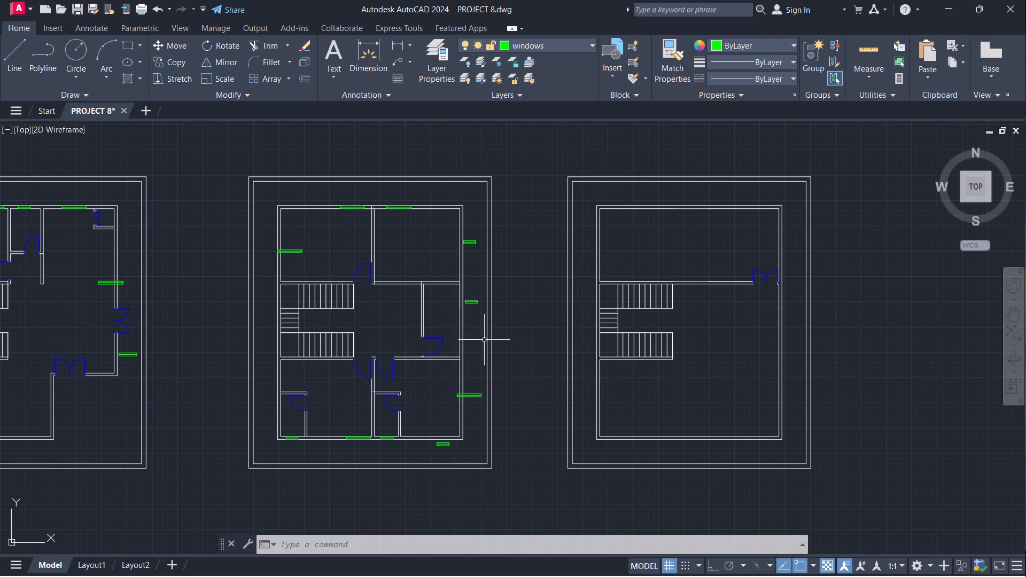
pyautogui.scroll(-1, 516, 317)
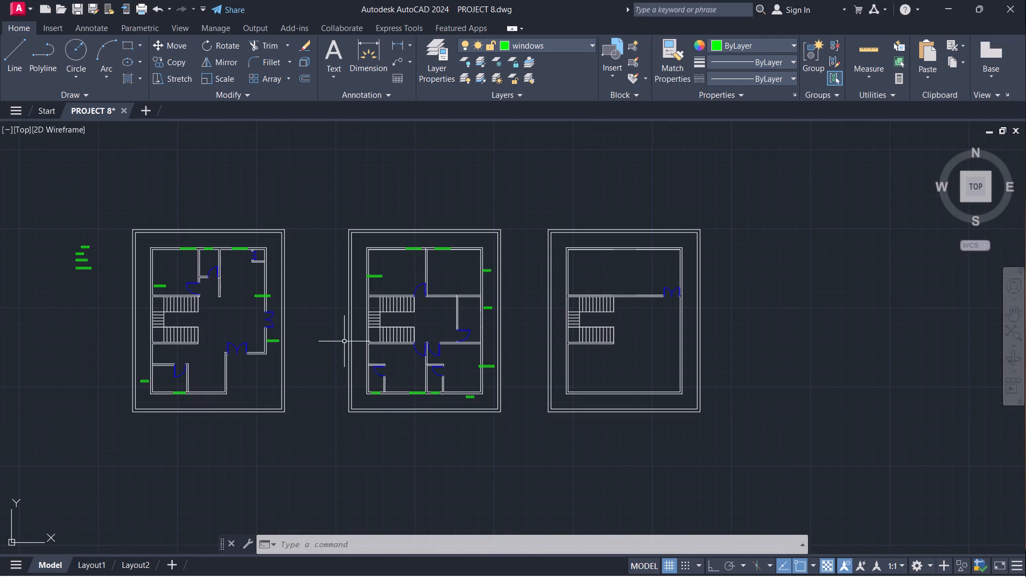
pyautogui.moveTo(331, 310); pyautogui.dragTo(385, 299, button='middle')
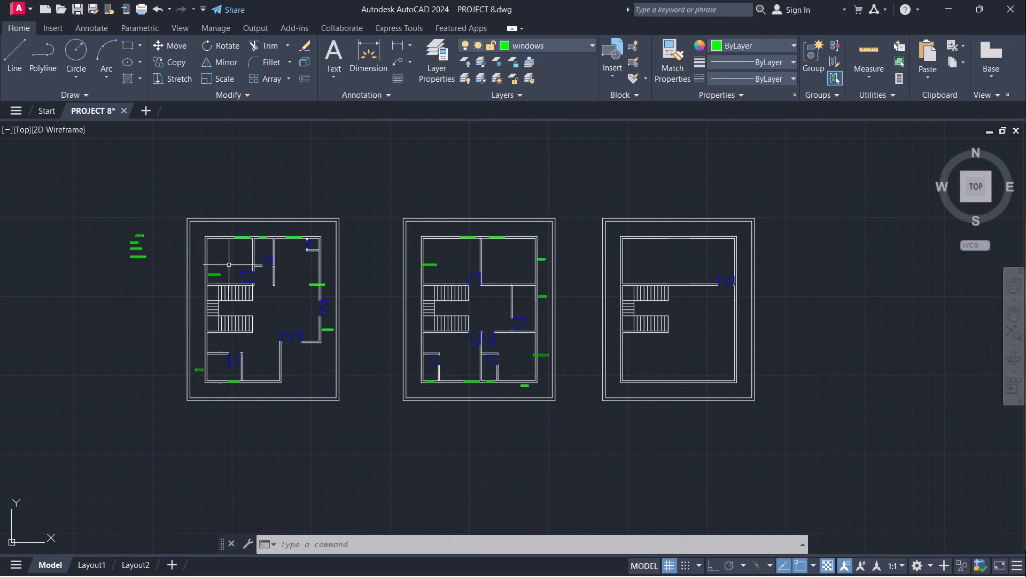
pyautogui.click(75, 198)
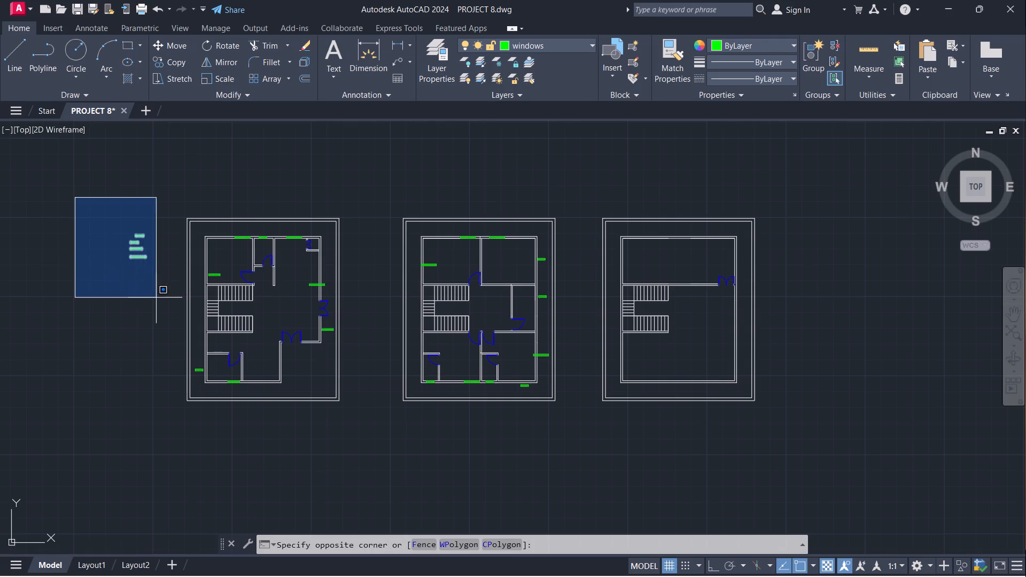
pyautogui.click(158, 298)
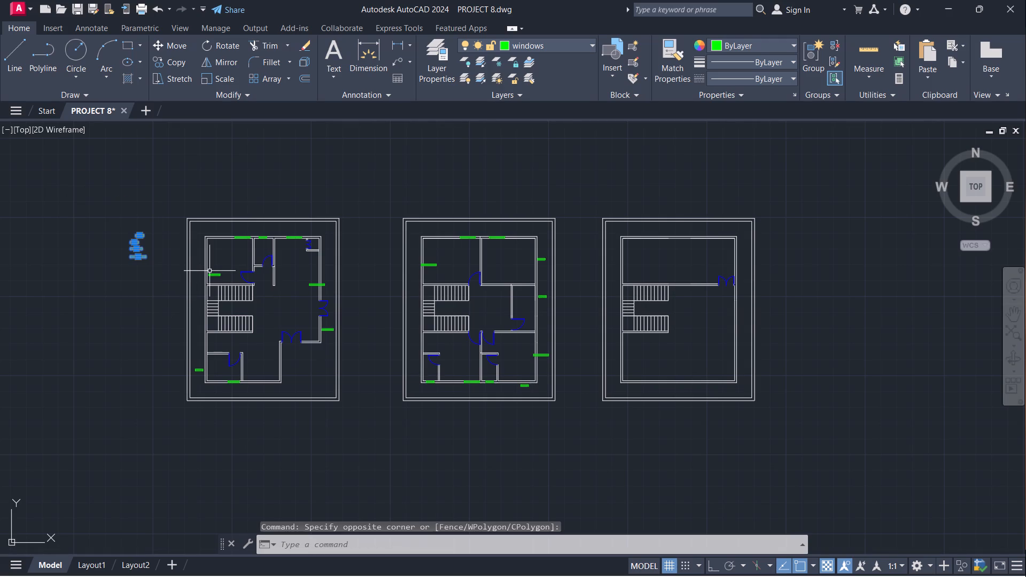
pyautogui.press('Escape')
# Rotate the horizontal window inside the left plan's upper-left room by 270° so it stands vertically.
pyautogui.scroll(3, 164, 220)
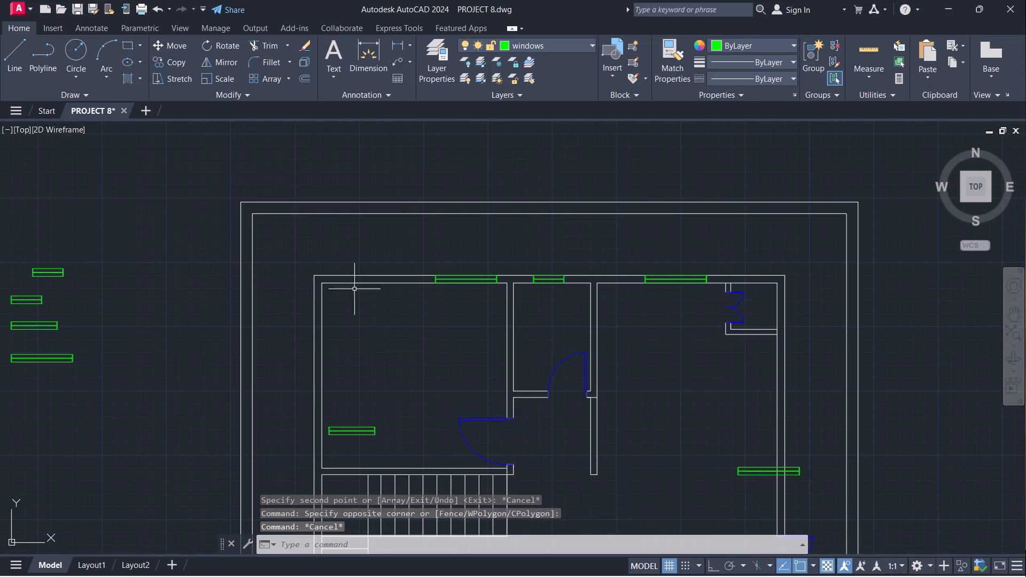
pyautogui.moveTo(415, 343); pyautogui.dragTo(463, 224, button='middle')
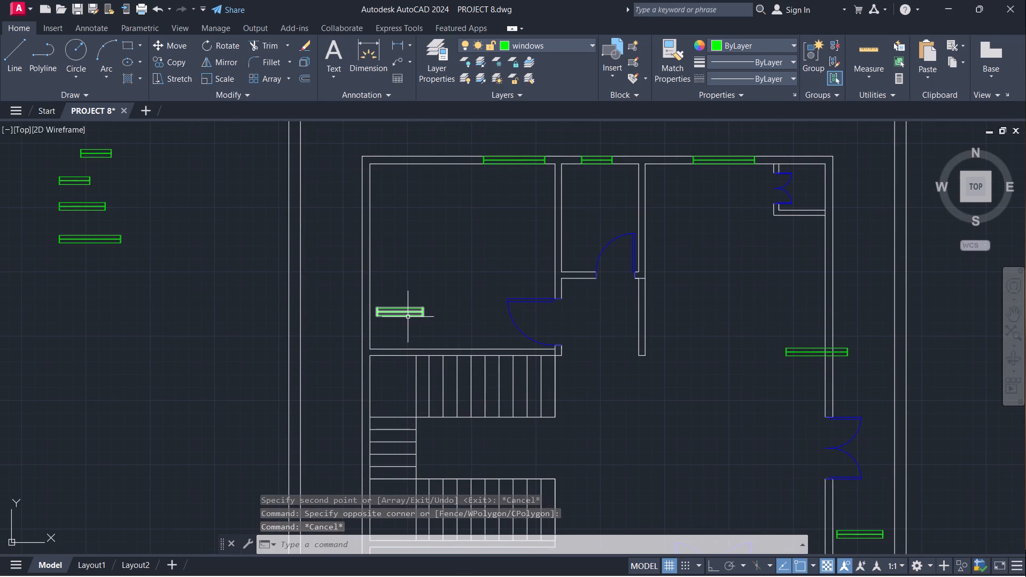
pyautogui.click(405, 309)
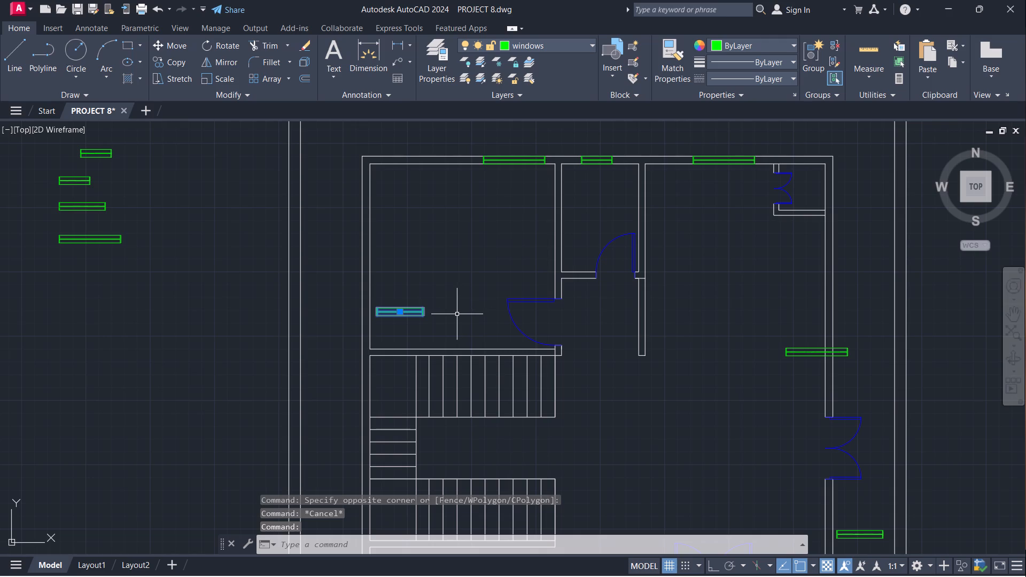
pyautogui.write('ro')
pyautogui.press('Return')
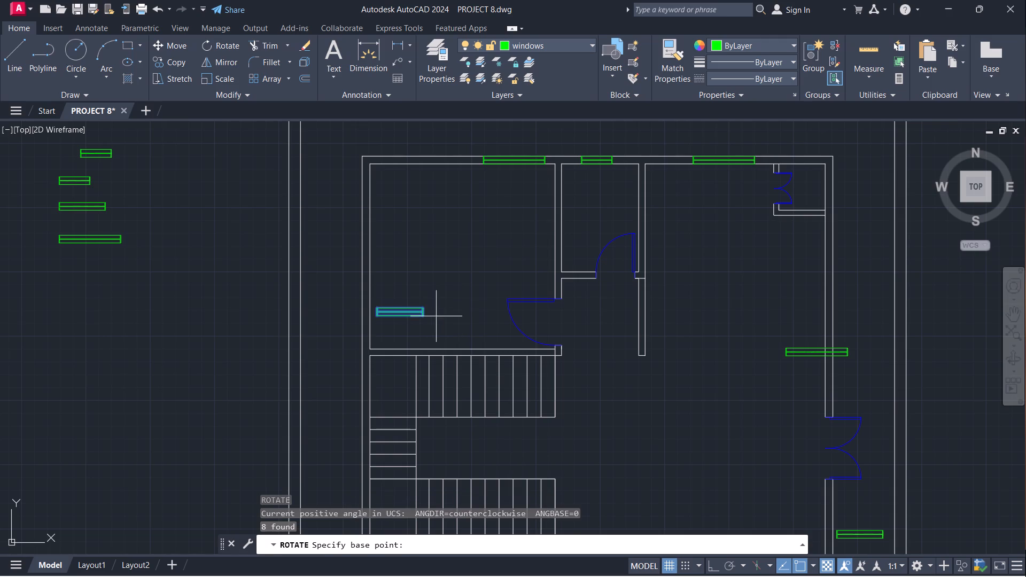
pyautogui.click(423, 321)
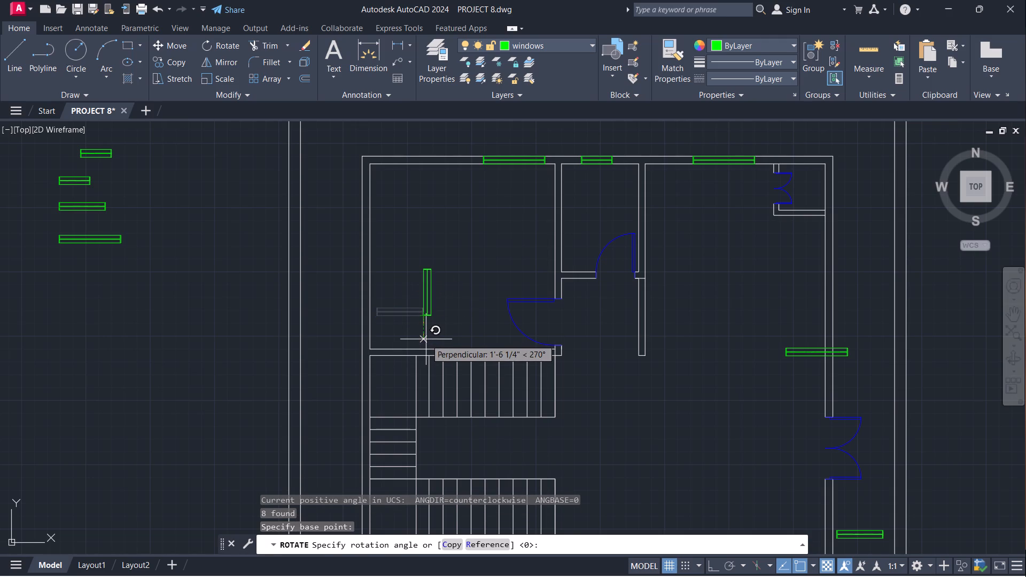
pyautogui.click(428, 339)
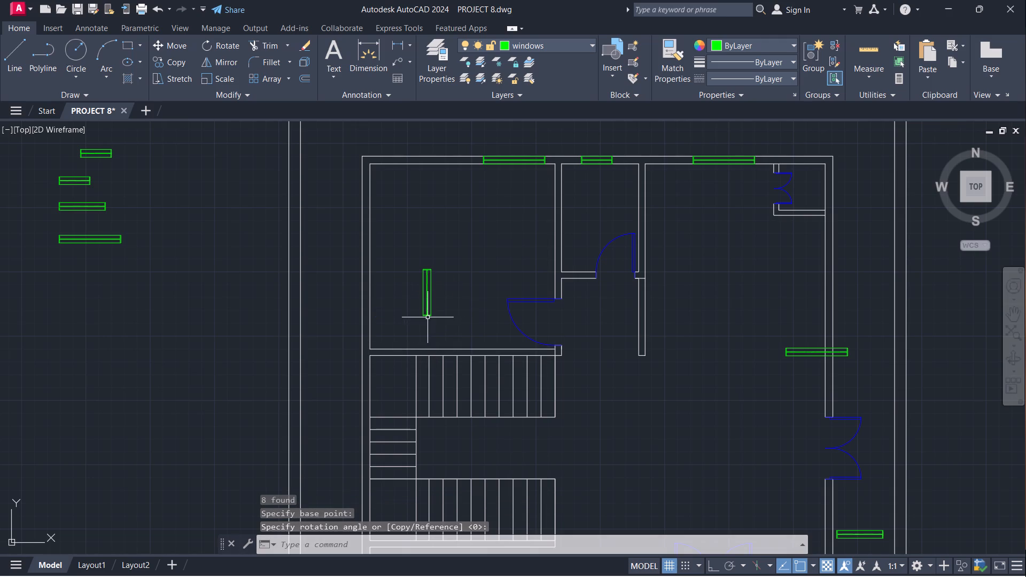
# Move the rotated window into the left outer wall of the left plan's upper-left room, just above the room's bottom wall.
pyautogui.scroll(3, 424, 314)
pyautogui.press('m')
pyautogui.press('Return')
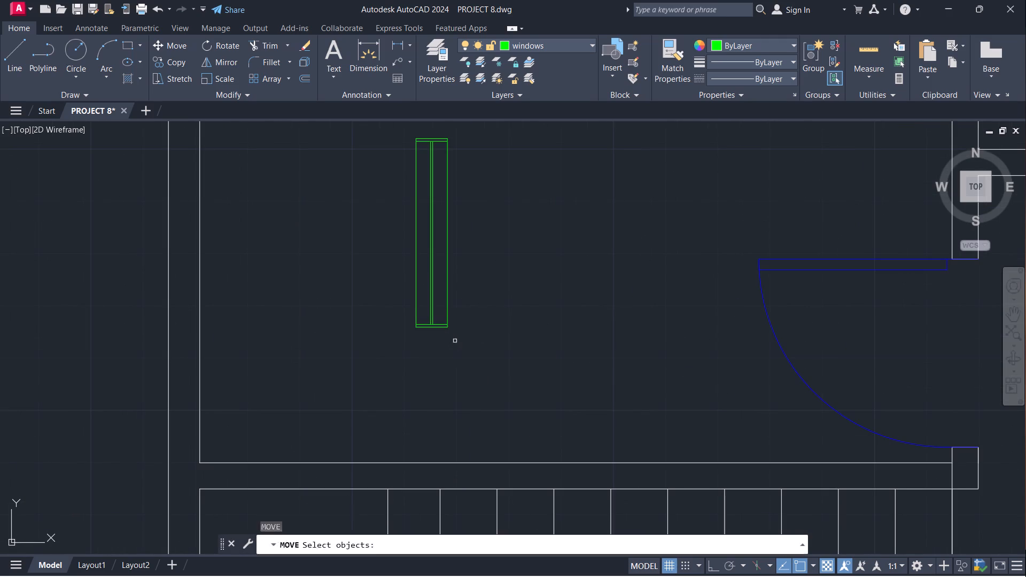
pyautogui.click(441, 328)
pyautogui.press('Return')
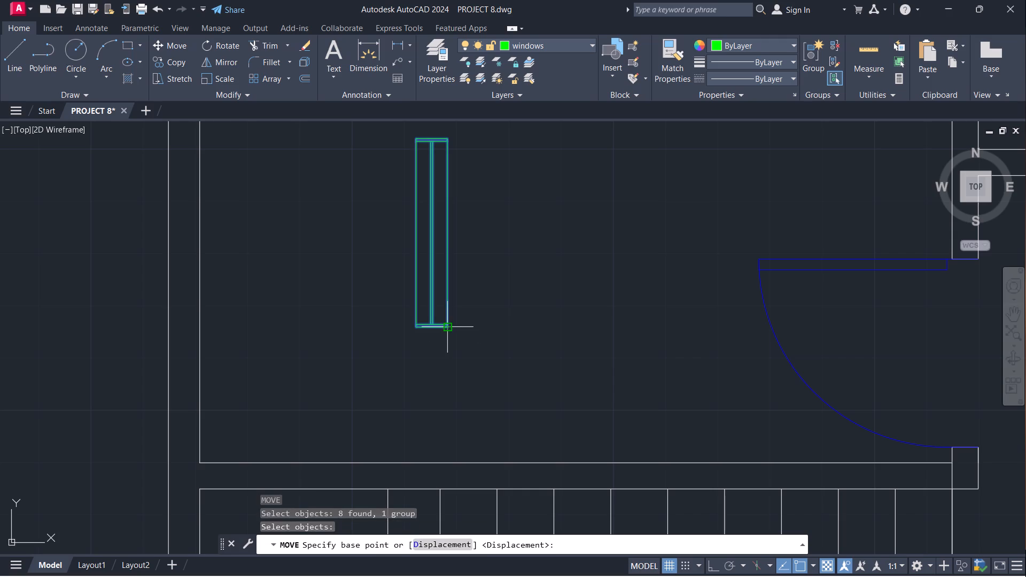
pyautogui.moveTo(452, 328); pyautogui.dragTo(438, 332)
pyautogui.scroll(-2, 365, 378)
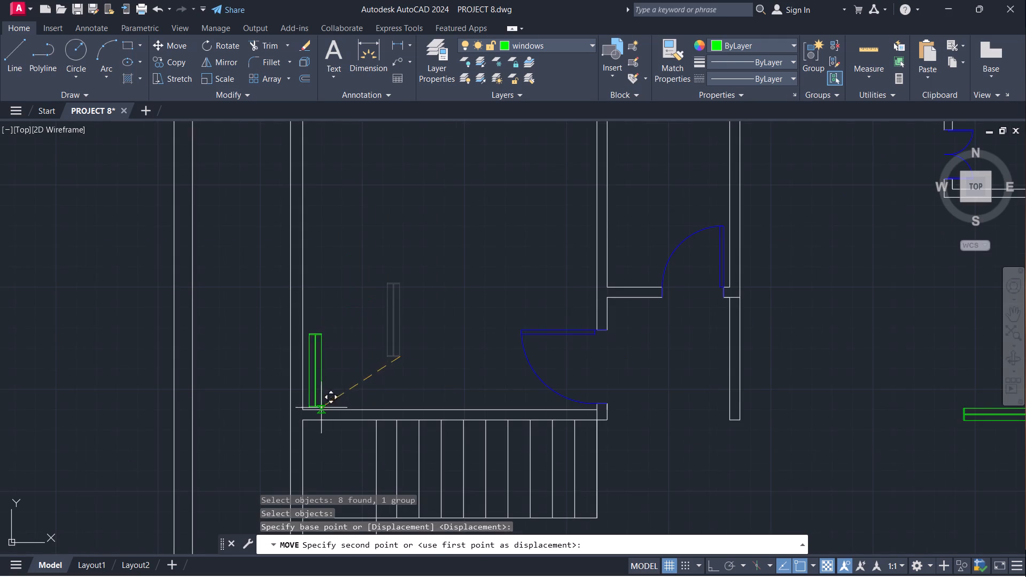
pyautogui.scroll(2, 312, 409)
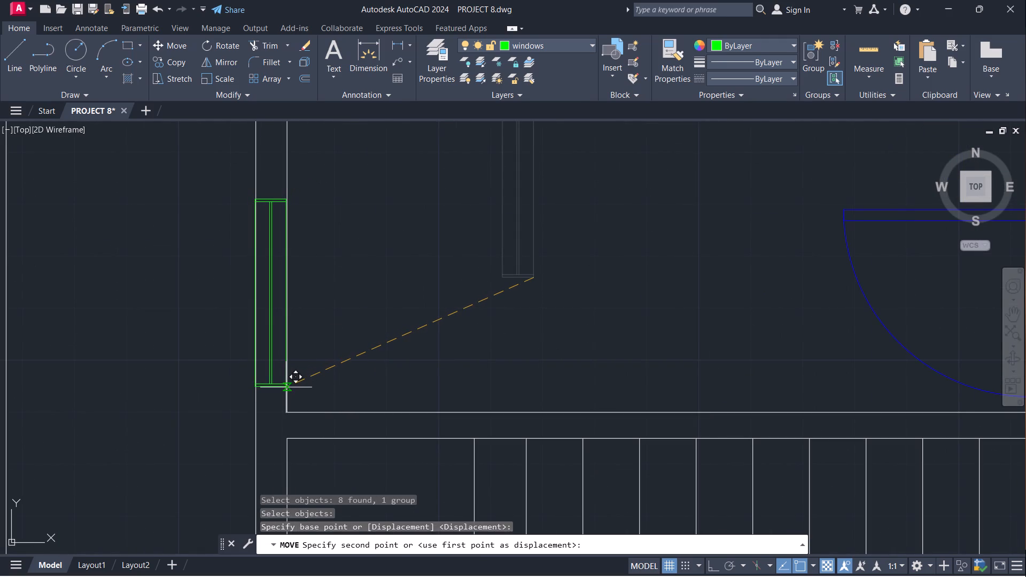
pyautogui.click(287, 388)
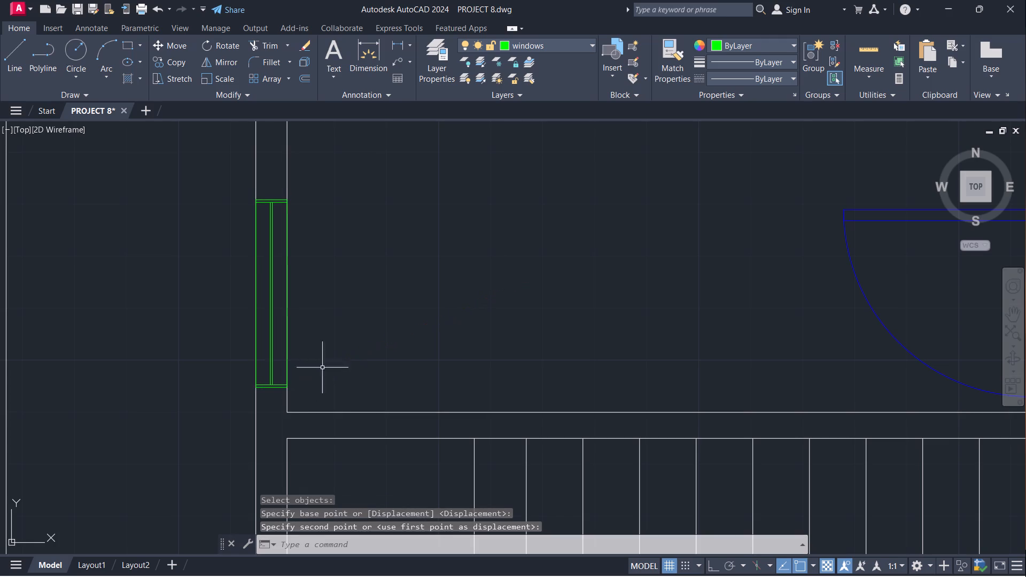
# Rotate the short window outside the left plan's lower-left room by 270° about its upper inner corner so it stands vertically.
pyautogui.scroll(-2, 424, 305)
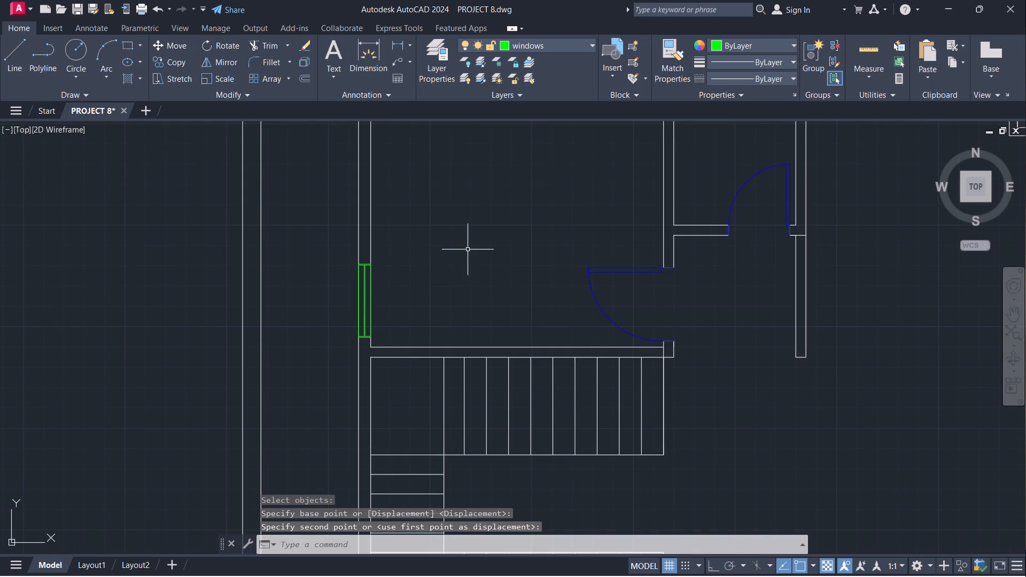
pyautogui.scroll(-1, 464, 240)
pyautogui.scroll(-1, 654, 269)
pyautogui.moveTo(662, 311); pyautogui.dragTo(630, 270, button='middle')
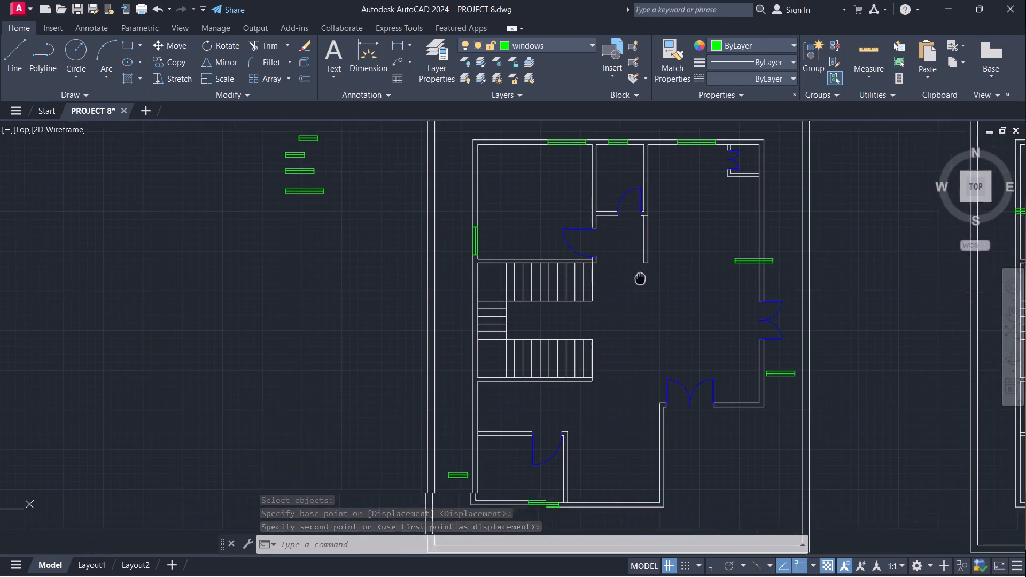
pyautogui.moveTo(630, 270); pyautogui.dragTo(608, 253, button='middle')
pyautogui.moveTo(570, 429); pyautogui.dragTo(618, 319, button='middle')
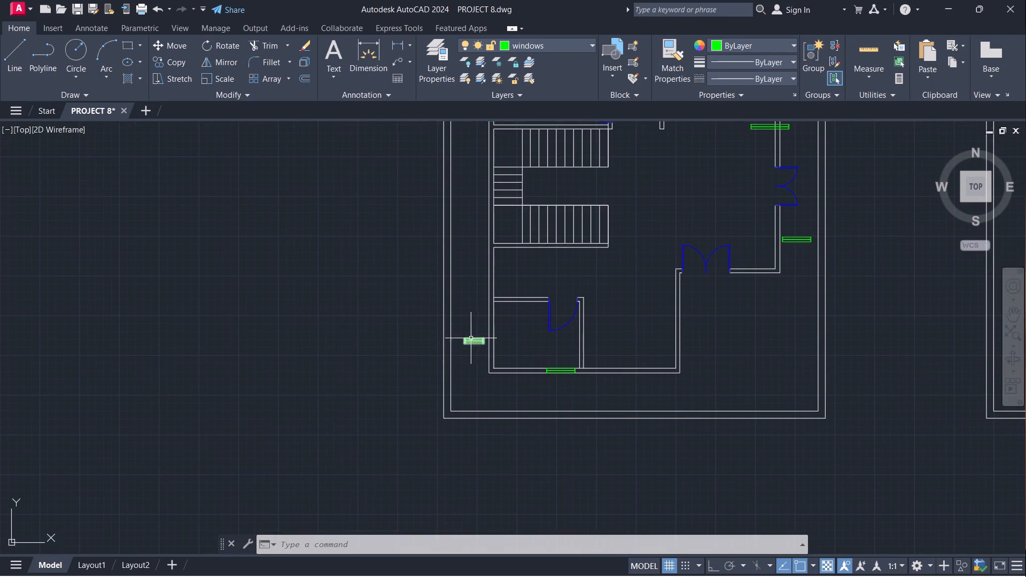
pyautogui.scroll(2, 470, 333)
pyautogui.scroll(-2, 616, 318)
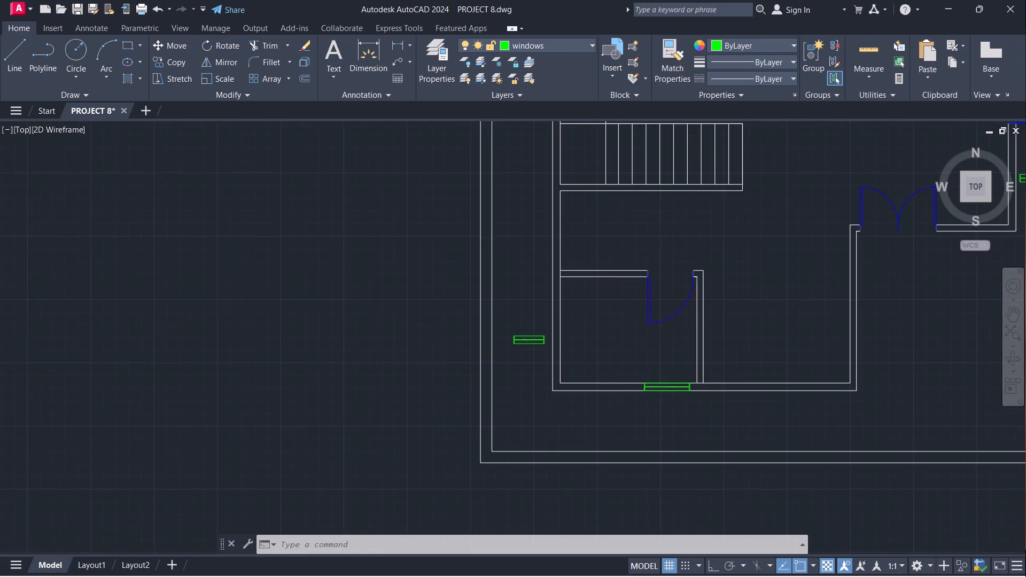
pyautogui.scroll(-1, 619, 317)
pyautogui.scroll(1, 625, 323)
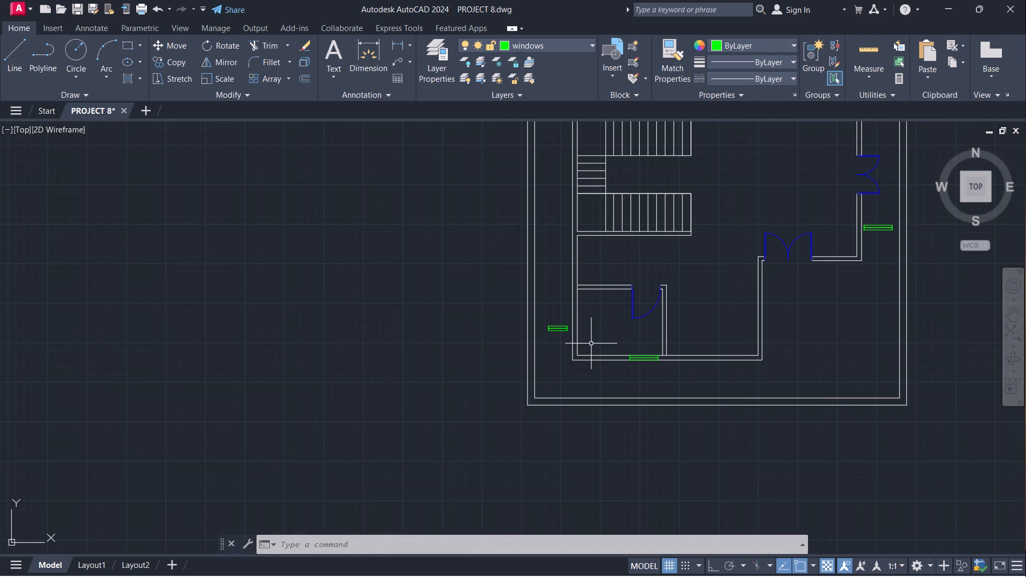
pyautogui.scroll(3, 588, 341)
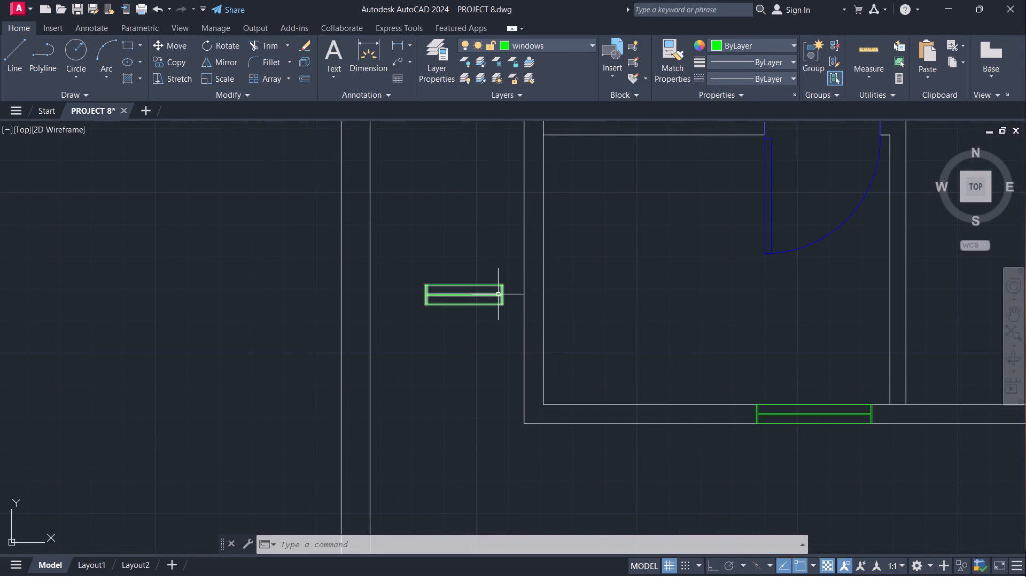
pyautogui.click(499, 294)
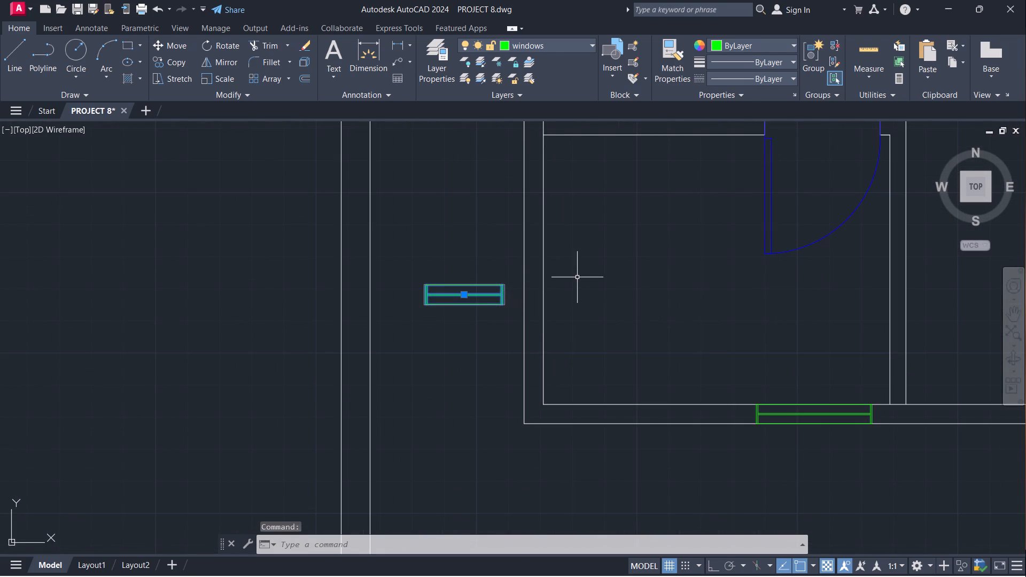
pyautogui.write('ro')
pyautogui.press('Return')
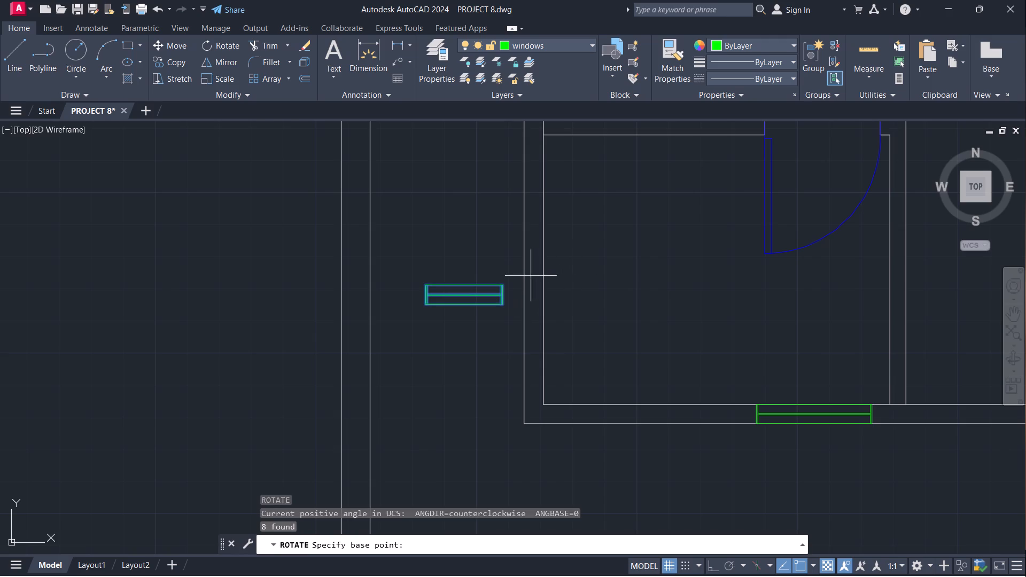
pyautogui.click(508, 285)
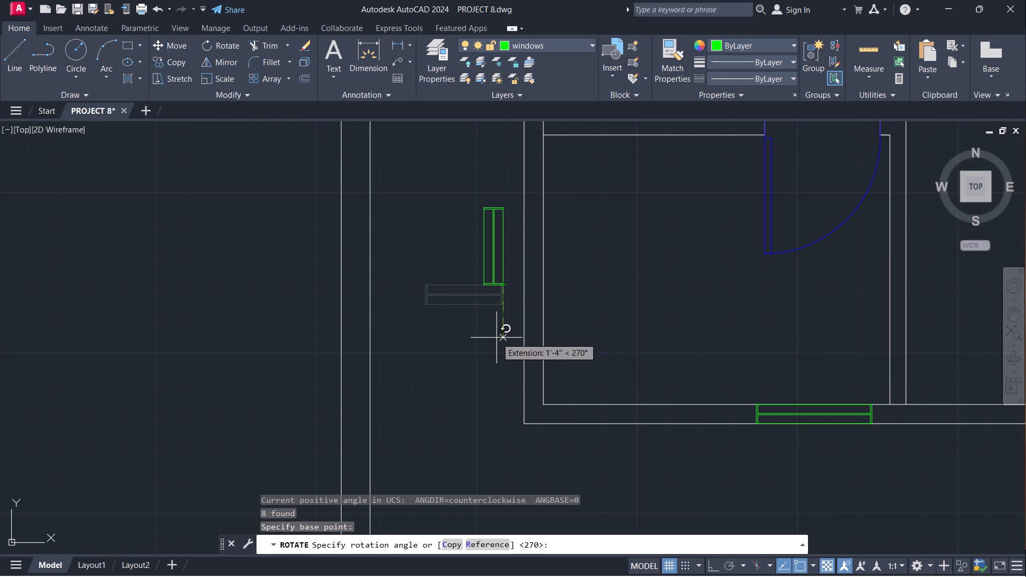
pyautogui.click(497, 338)
# Move the rotated short window to the left outer wall of the left plan's lower-left room, just above the bottom corner.
pyautogui.click(503, 288)
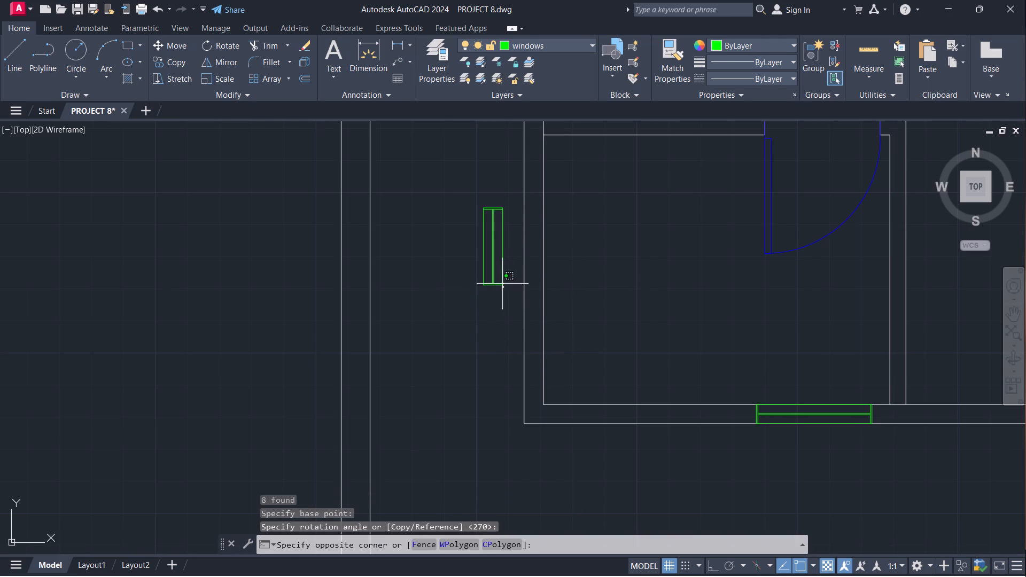
pyautogui.click(501, 282)
pyautogui.press('m')
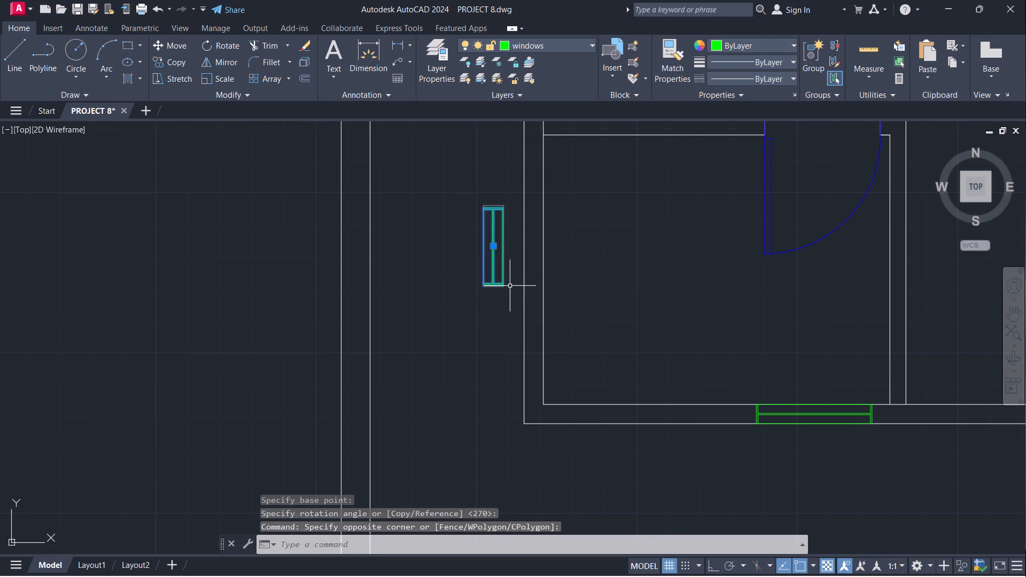
pyautogui.press('Return')
pyautogui.click(509, 285)
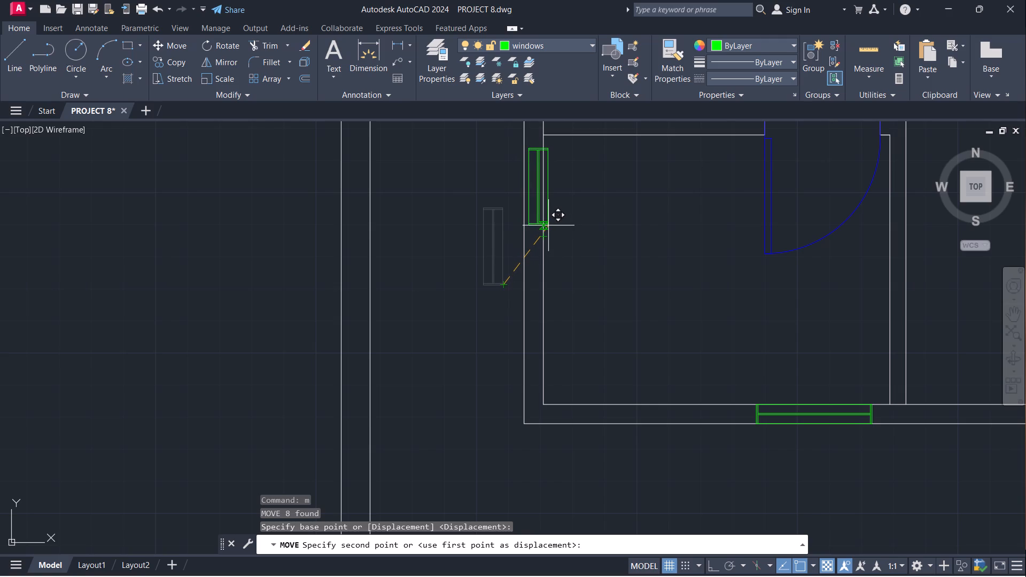
pyautogui.scroll(-1, 537, 238)
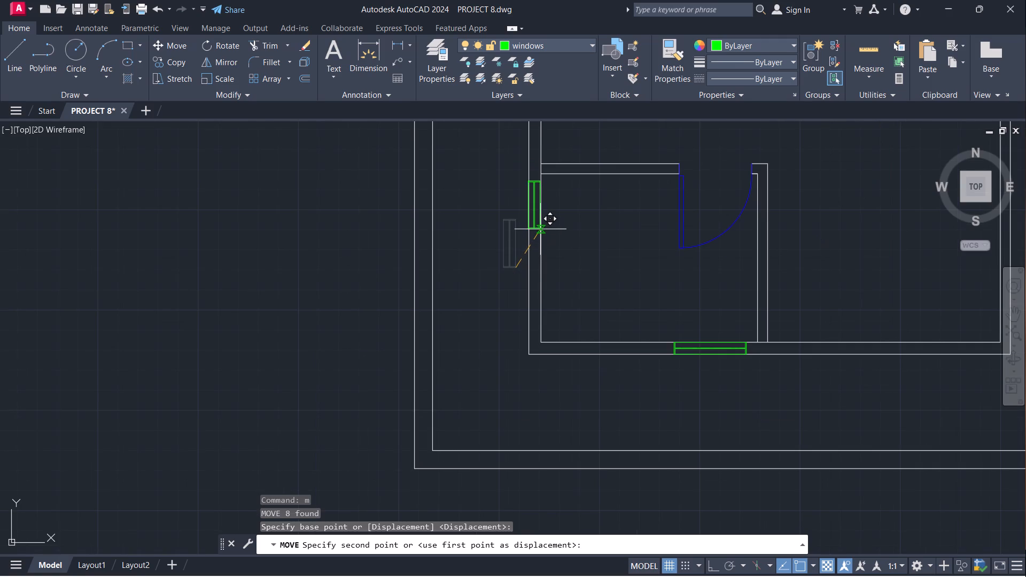
pyautogui.scroll(1, 533, 344)
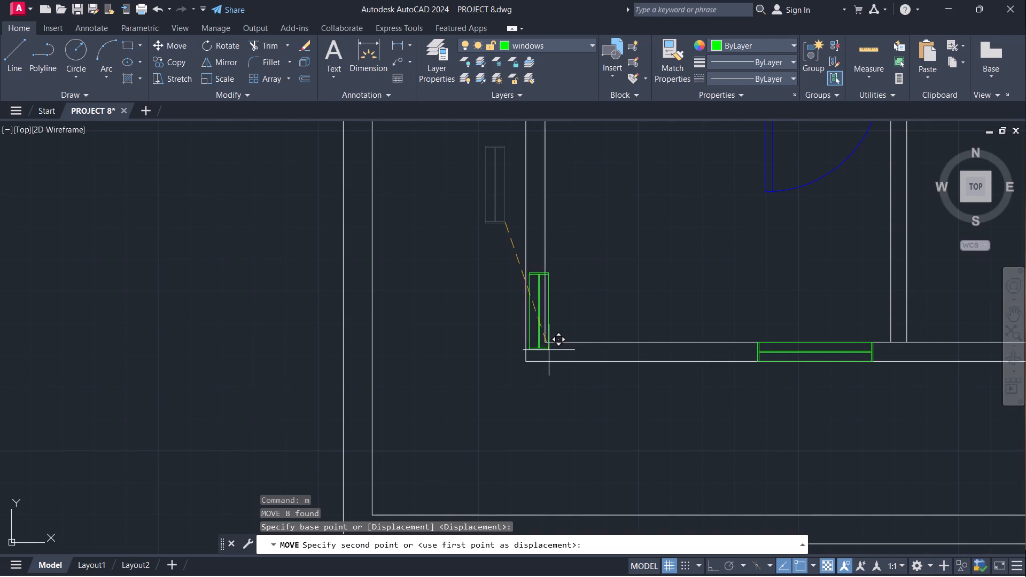
pyautogui.scroll(4, 542, 342)
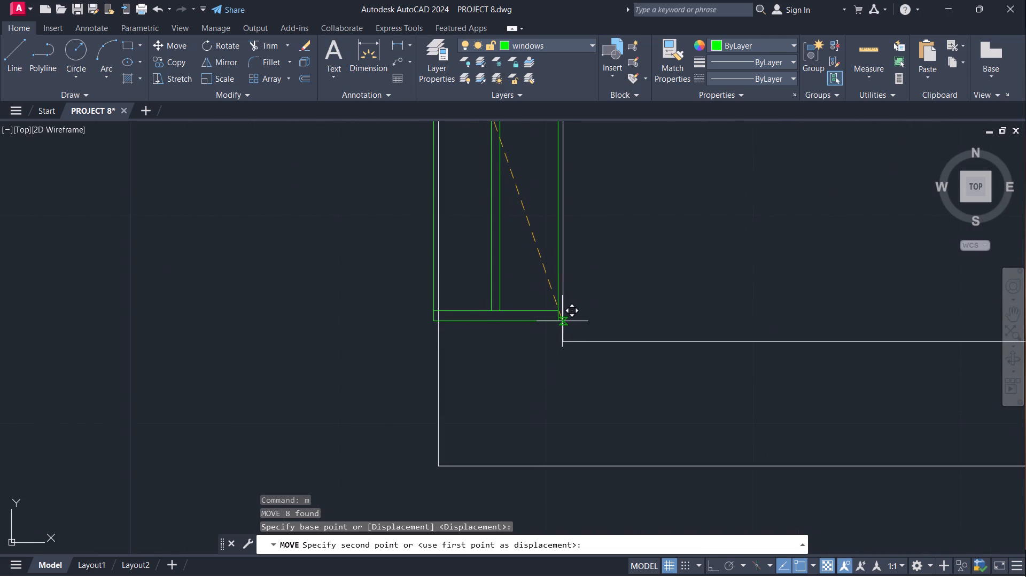
pyautogui.click(564, 321)
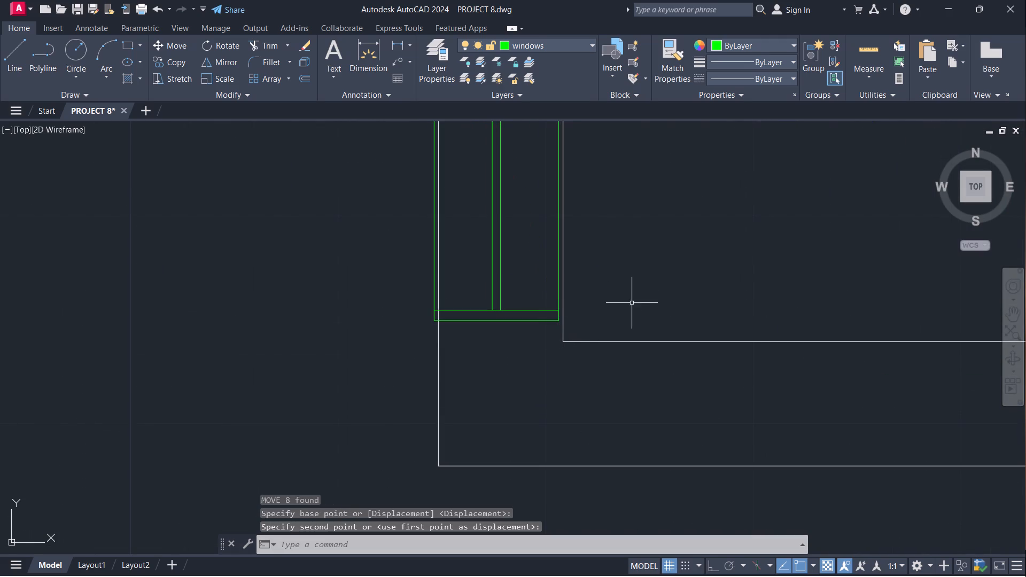
# Shift the short window sideways so its lower inner corner sits on the wall's inner face, flush with both wall lines.
pyautogui.click(537, 319)
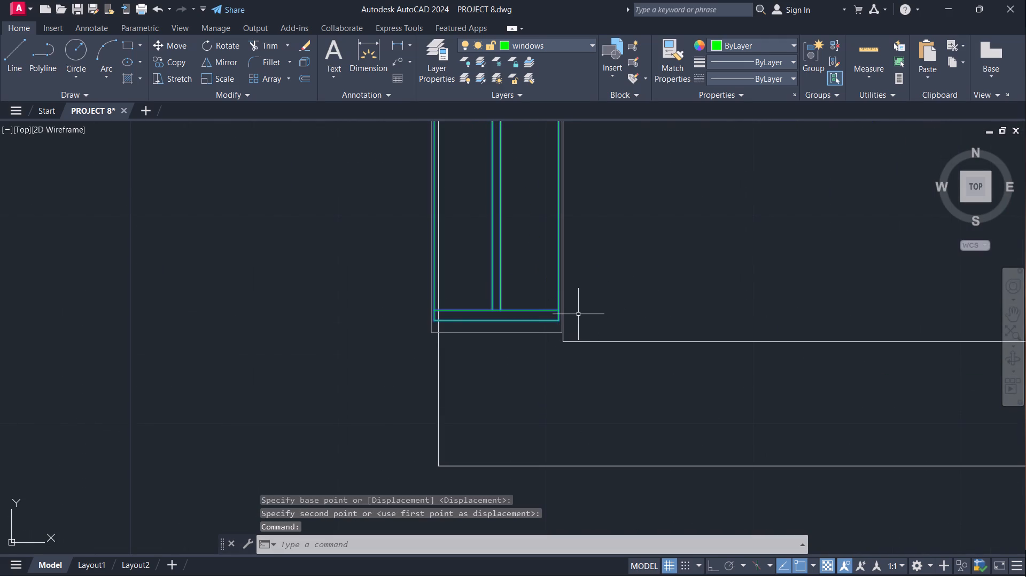
pyautogui.press('m')
pyautogui.press('Return')
pyautogui.click(553, 326)
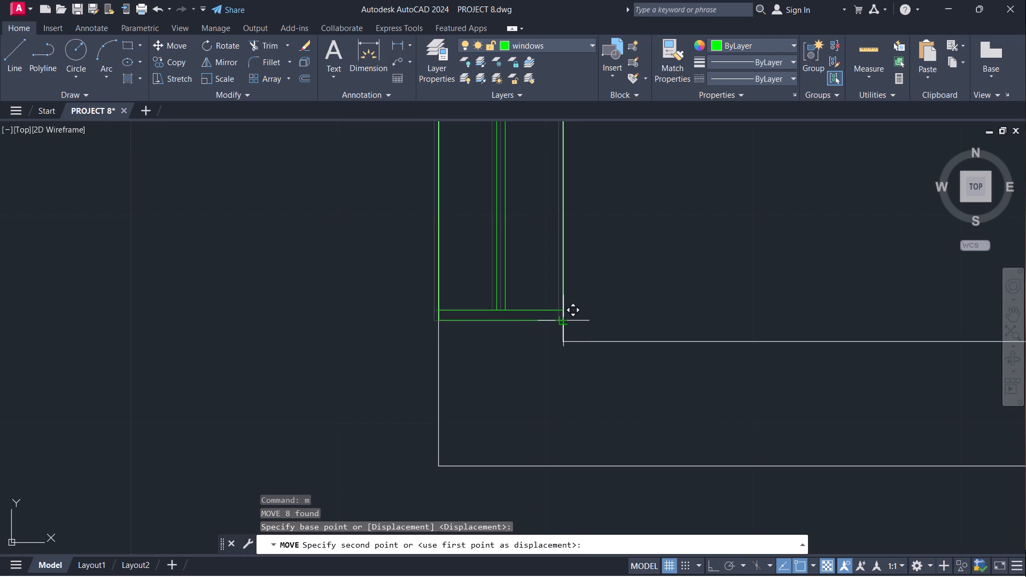
pyautogui.click(565, 320)
# Rotate the window outside the left plan's lower right wall, below the double door, by 270° about its middle.
pyautogui.scroll(-5, 623, 285)
pyautogui.moveTo(716, 377); pyautogui.dragTo(484, 396, button='middle')
pyautogui.scroll(-3, 720, 323)
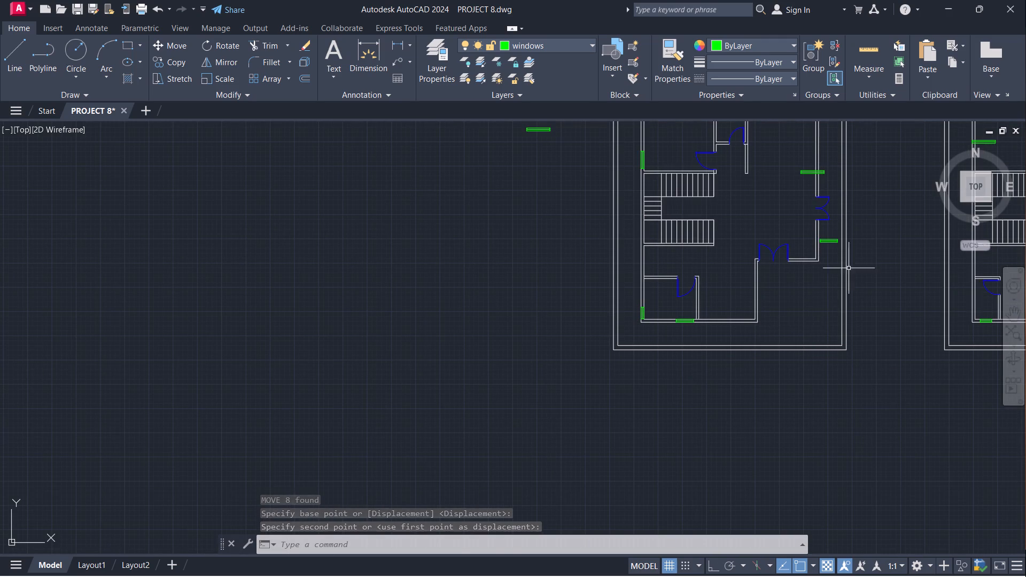
pyautogui.scroll(1, 843, 262)
pyautogui.scroll(4, 868, 198)
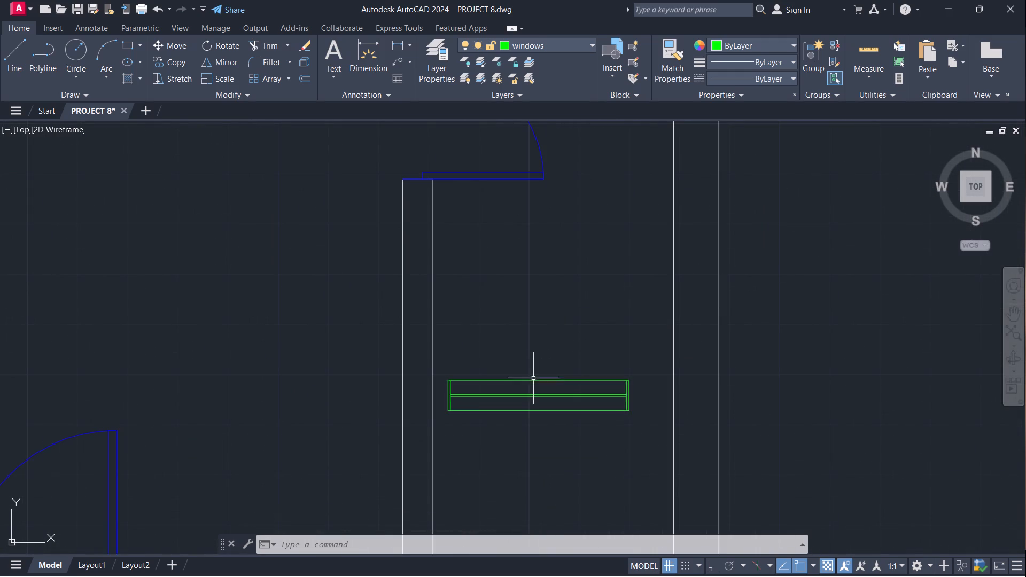
pyautogui.moveTo(532, 379); pyautogui.dragTo(534, 372)
pyautogui.write('ro')
pyautogui.press('Return')
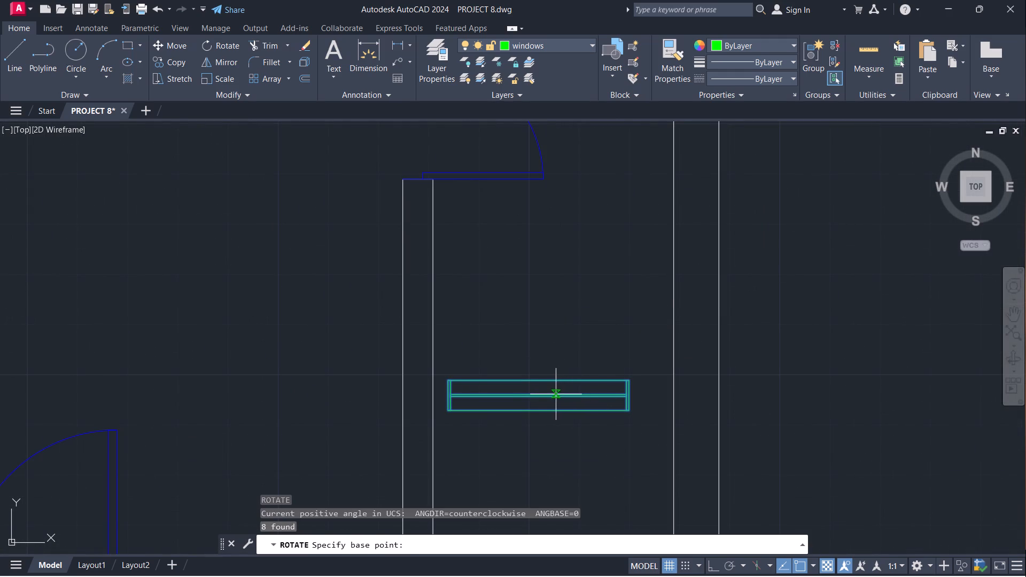
pyautogui.click(541, 400)
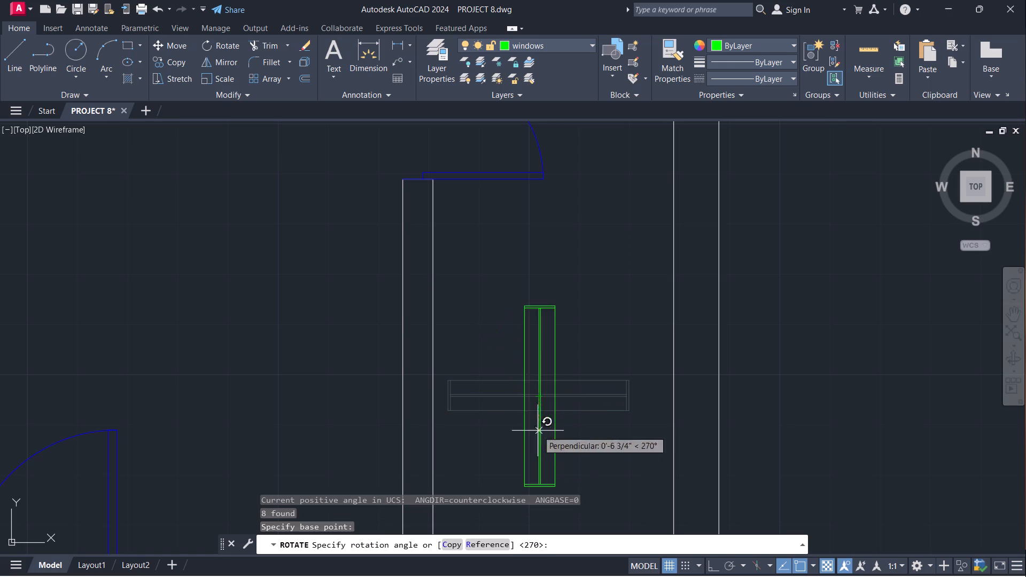
pyautogui.click(544, 458)
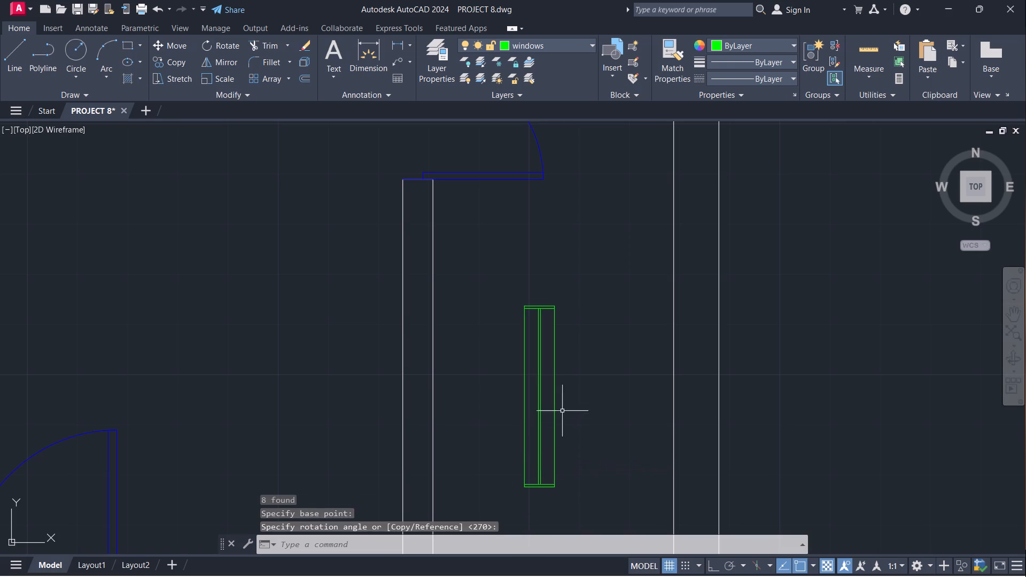
pyautogui.scroll(-1, 599, 372)
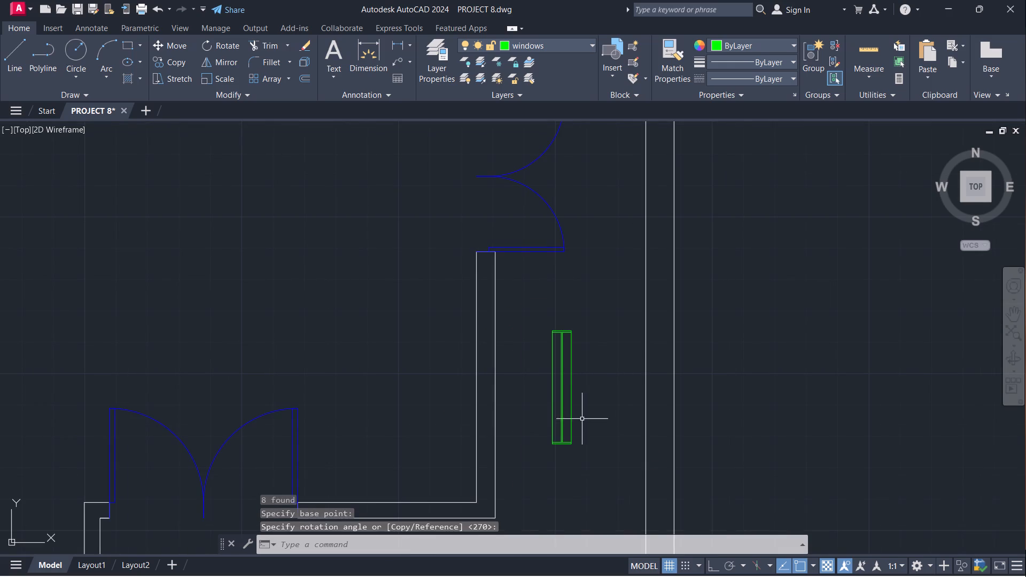
# Move the rotated window into the left plan's lower right wall, below the double door, flush with both wall faces.
pyautogui.moveTo(561, 464); pyautogui.dragTo(565, 404, button='middle')
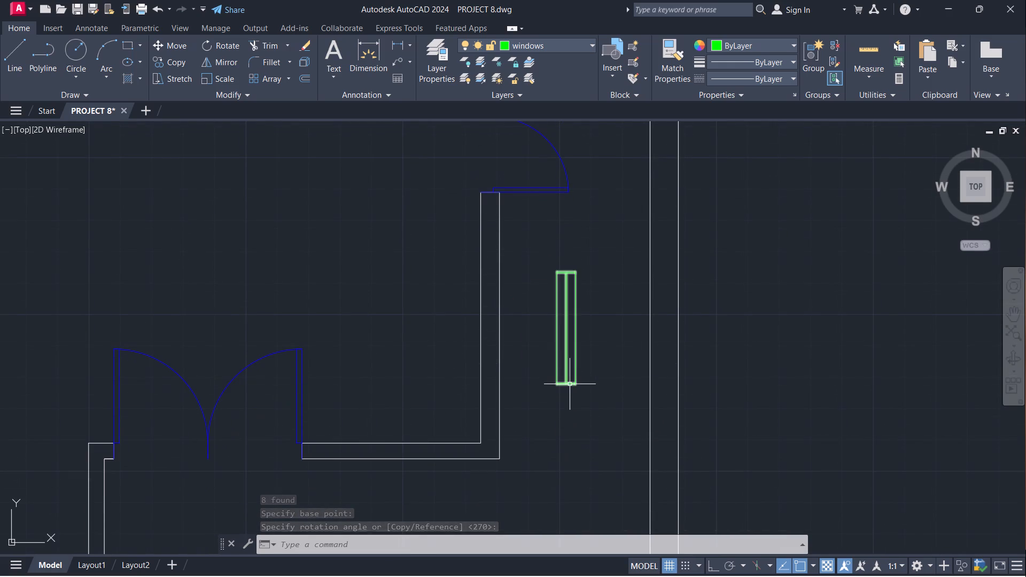
pyautogui.click(570, 384)
pyautogui.press('m')
pyautogui.press('Return')
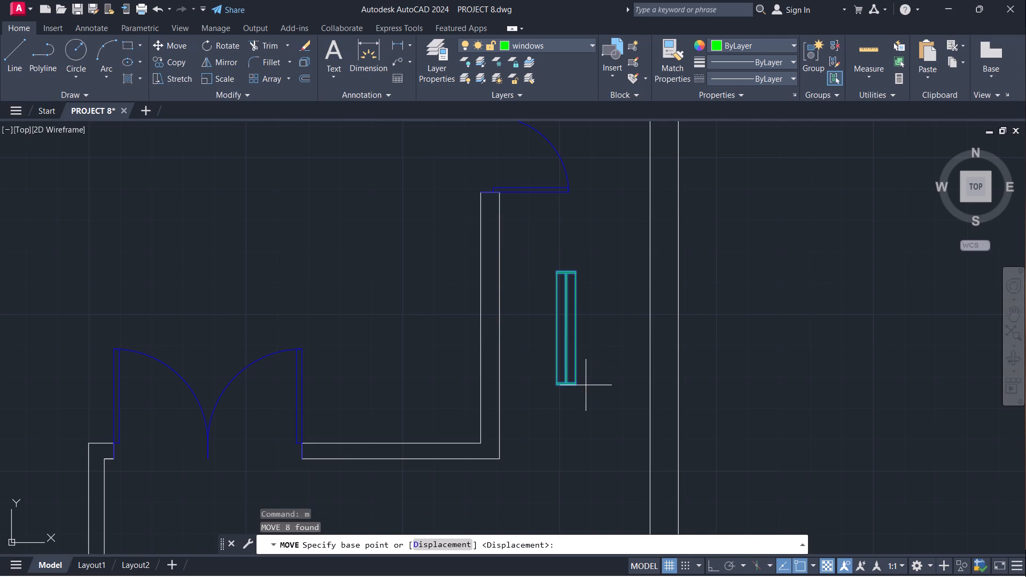
pyautogui.click(579, 386)
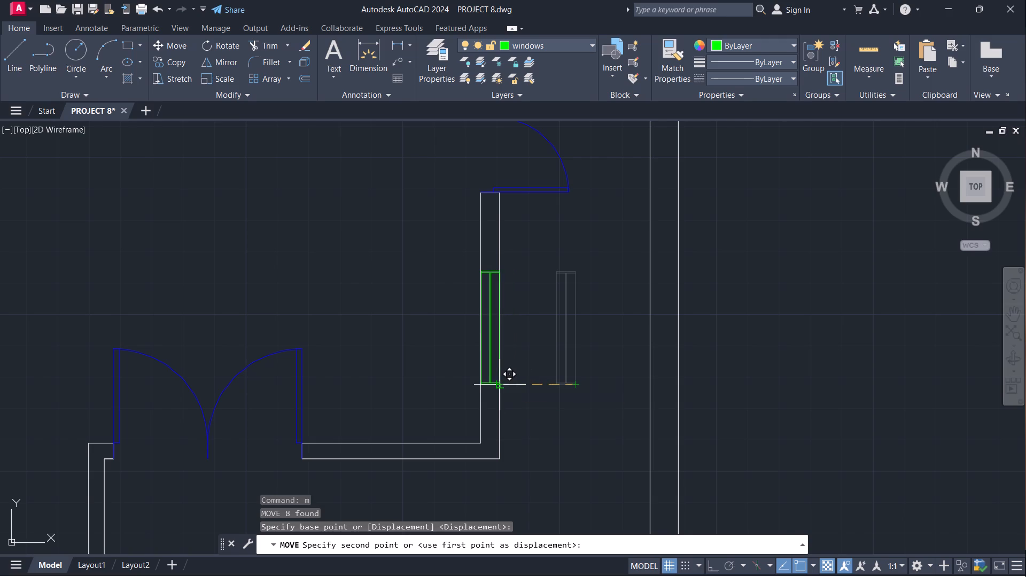
pyautogui.scroll(1, 496, 380)
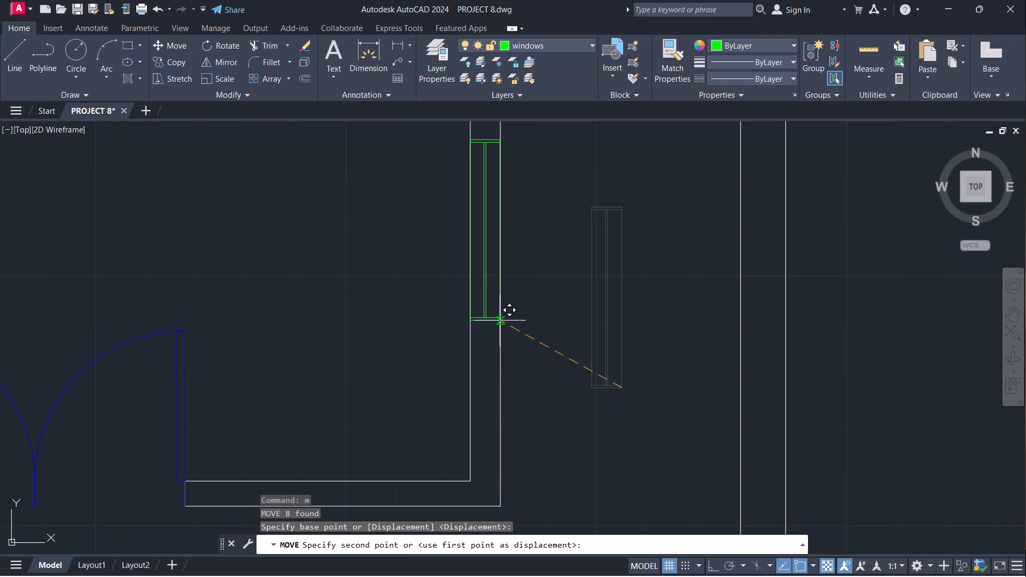
pyautogui.click(500, 319)
pyautogui.scroll(1, 611, 314)
pyautogui.scroll(-3, 611, 314)
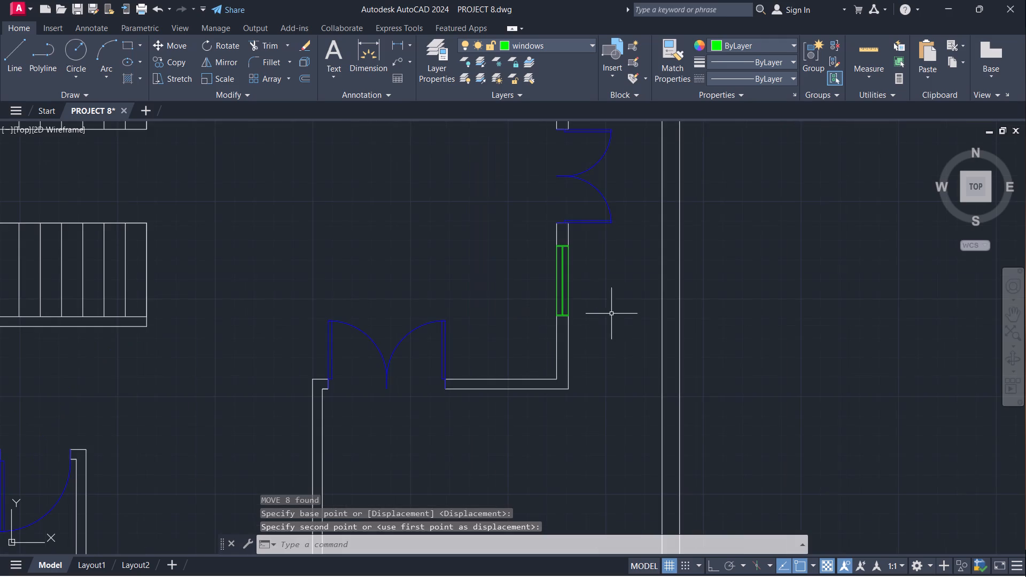
# Rotate the long horizontal window crossing the left plan's right wall, above the double door, by 270° about its lower outer corner.
pyautogui.moveTo(631, 313); pyautogui.dragTo(539, 486, button='middle')
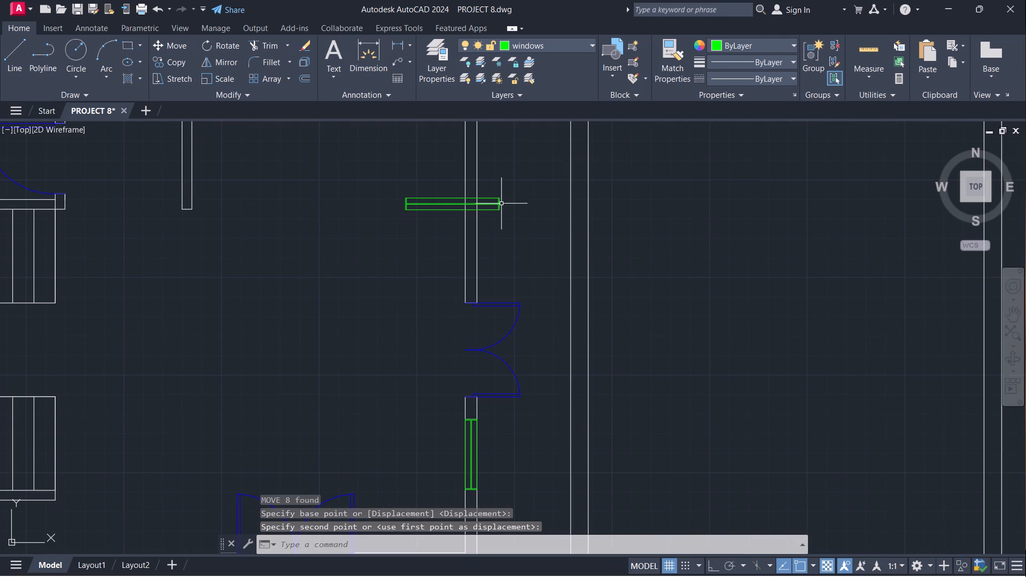
pyautogui.click(500, 204)
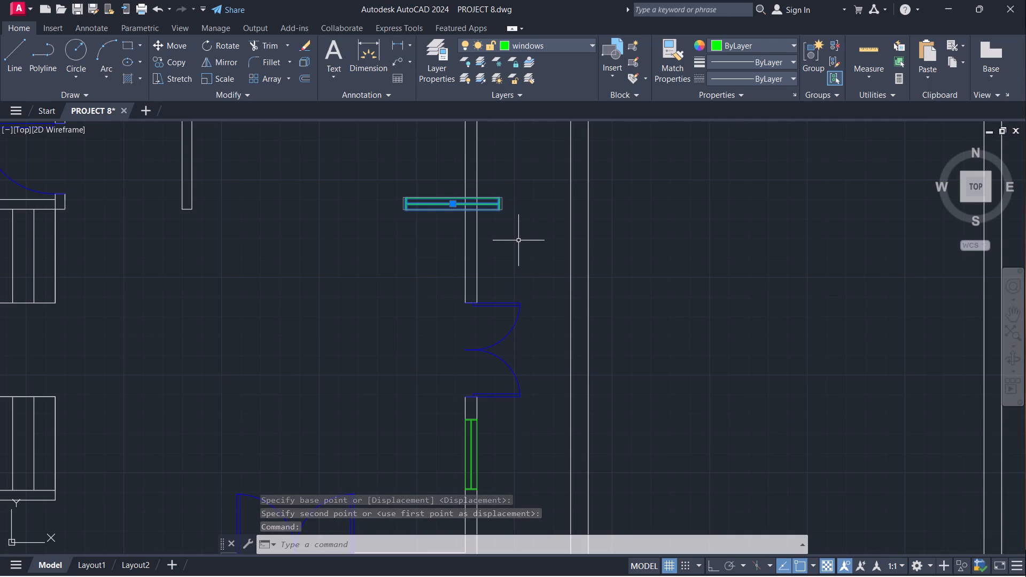
pyautogui.write('ro')
pyautogui.press('Return')
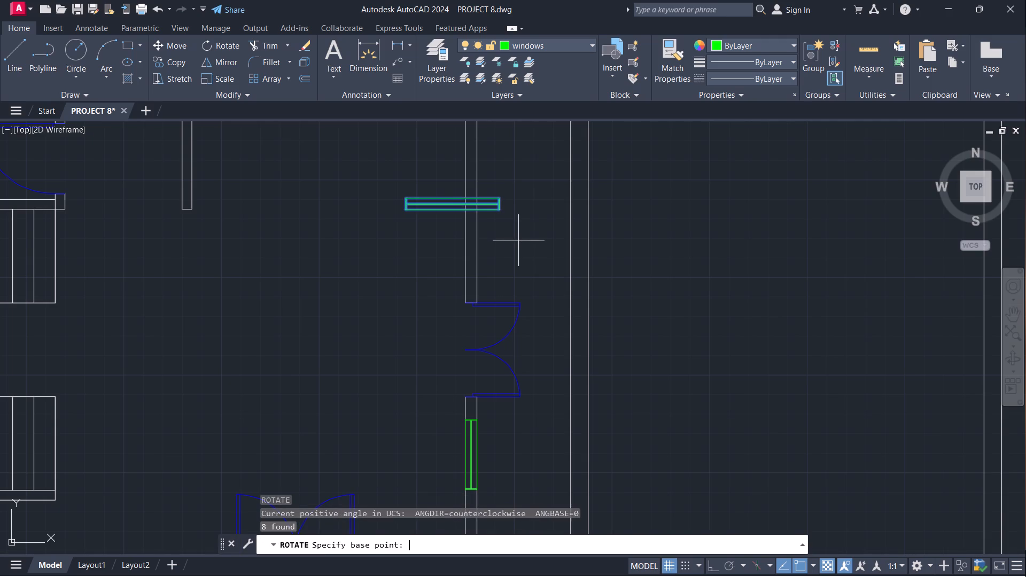
pyautogui.click(499, 210)
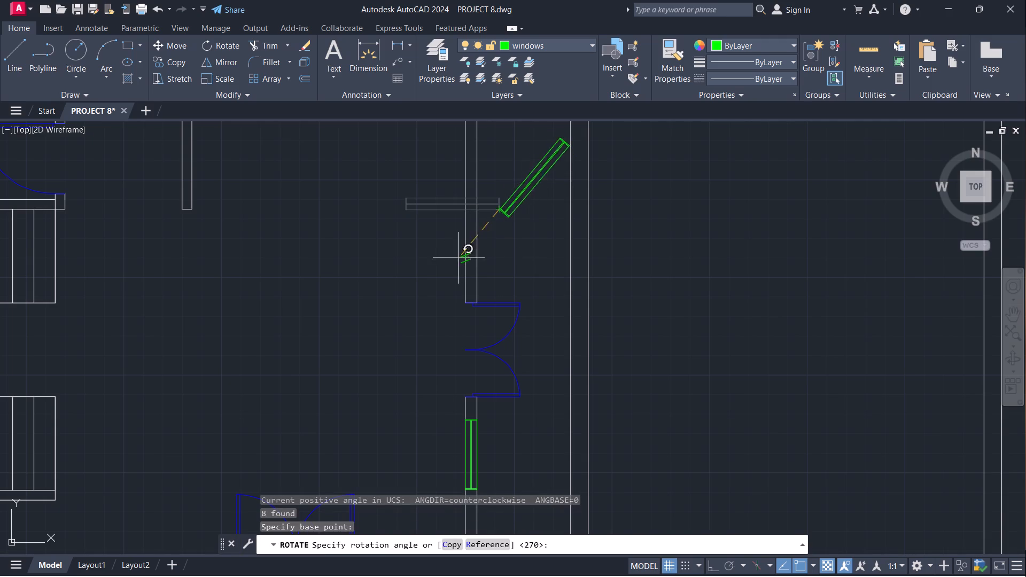
pyautogui.moveTo(500, 253); pyautogui.dragTo(508, 249)
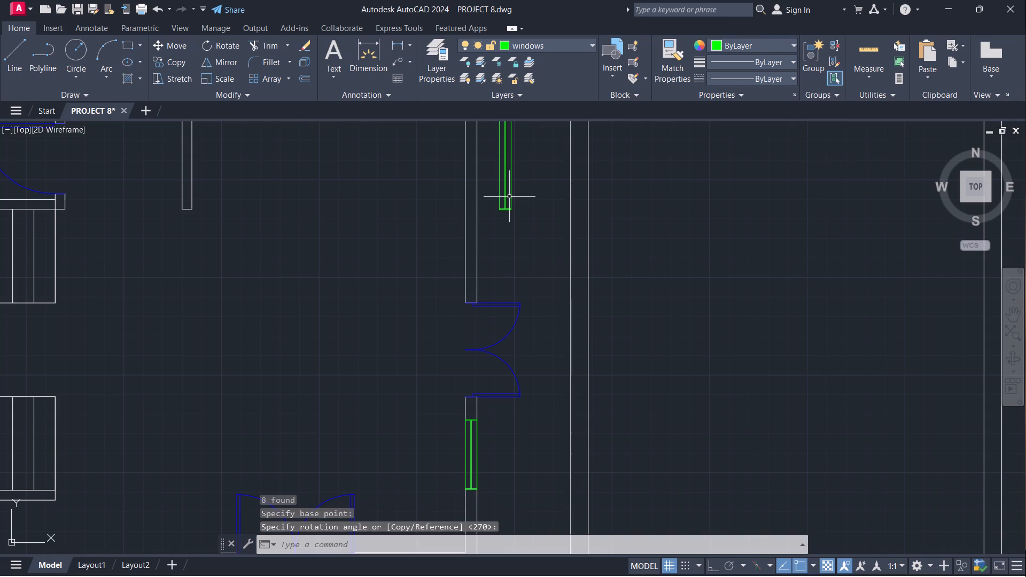
# Move the rotated long window into the left plan's right wall just above the double door, flush with both wall faces.
pyautogui.scroll(2, 509, 198)
pyautogui.scroll(-3, 509, 198)
pyautogui.scroll(1, 508, 160)
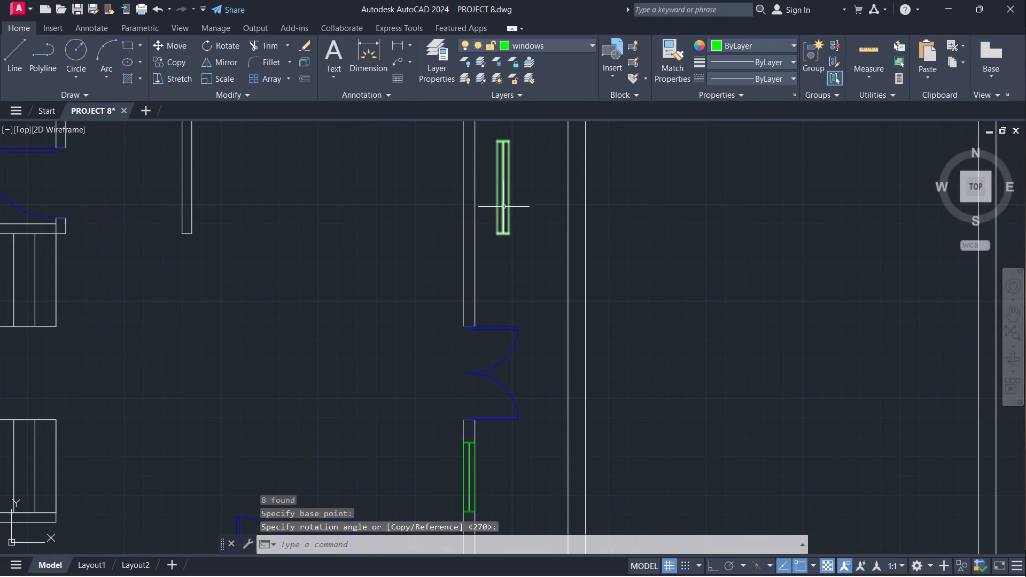
pyautogui.click(498, 228)
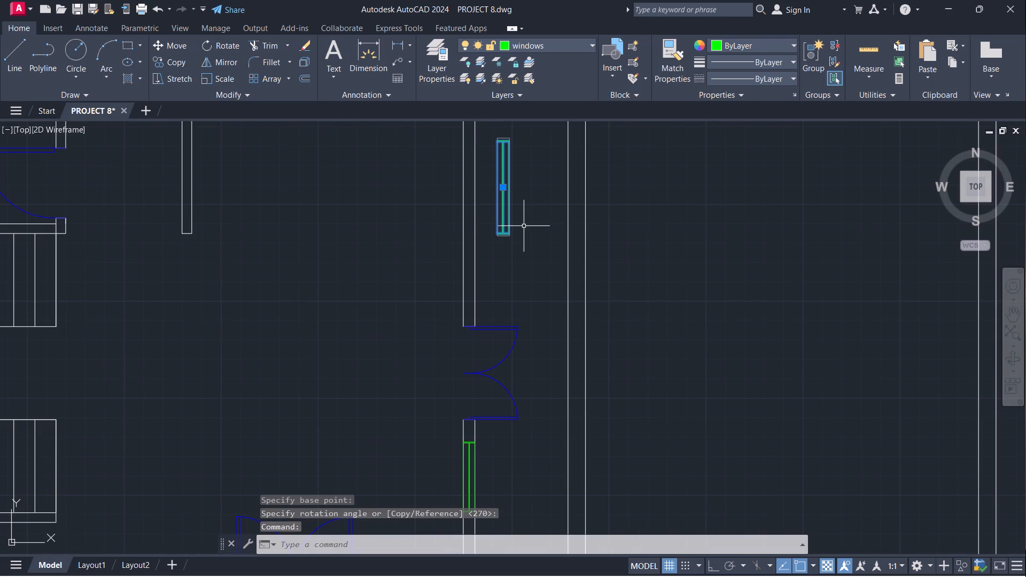
pyautogui.press('m')
pyautogui.press('Return')
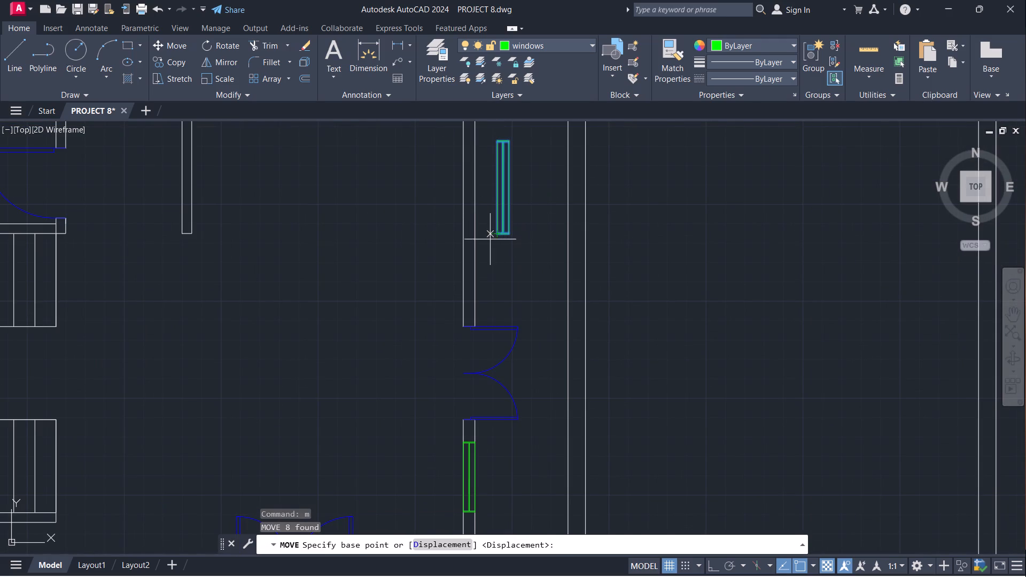
pyautogui.scroll(4, 490, 239)
pyautogui.moveTo(524, 210); pyautogui.dragTo(520, 217)
pyautogui.scroll(-4, 519, 293)
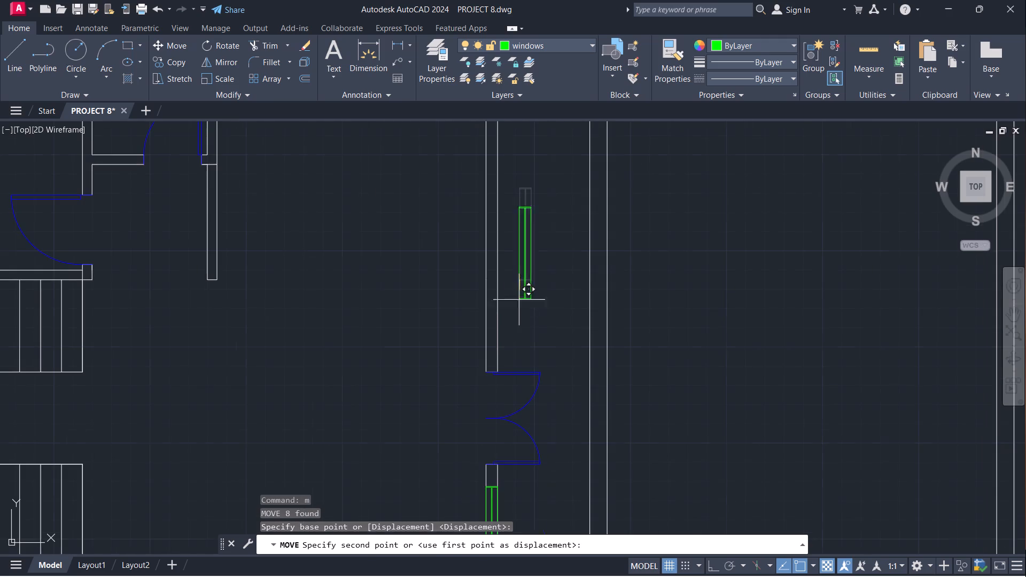
pyautogui.scroll(-1, 505, 283)
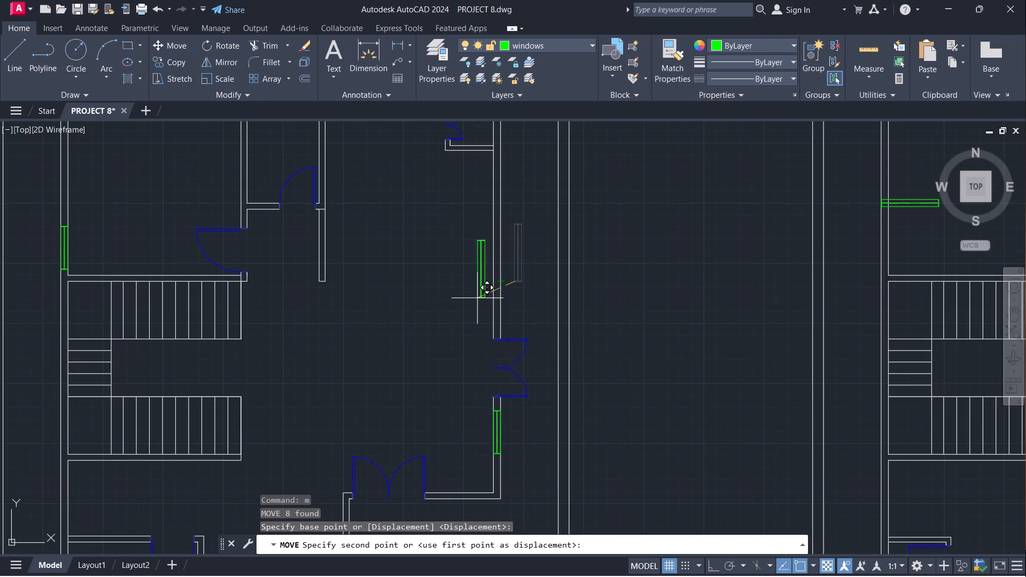
pyautogui.scroll(2, 495, 300)
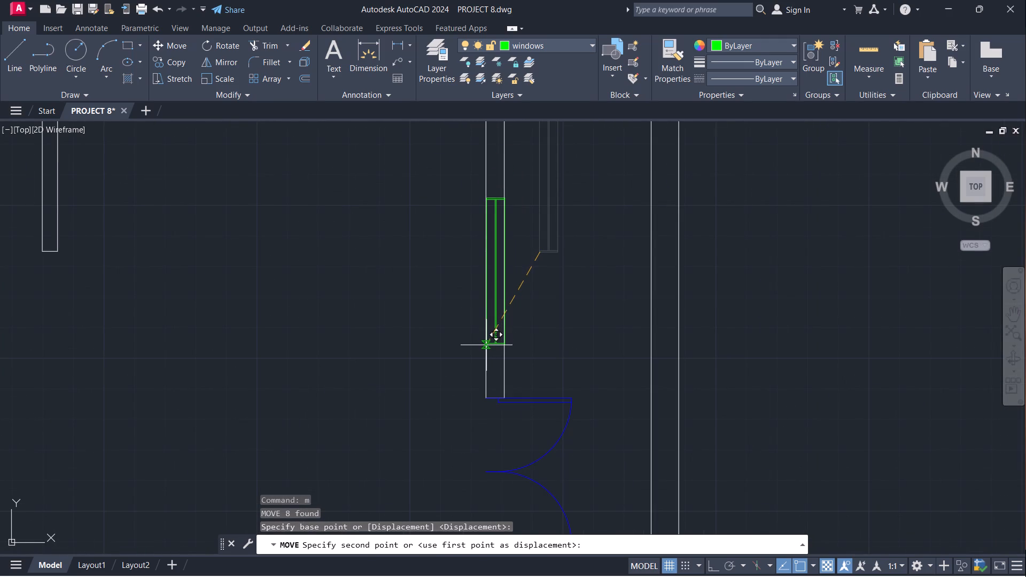
pyautogui.click(485, 372)
# Rotate the long window in the middle plan's upper-left room by 270° about its inner end so it stands vertically.
pyautogui.scroll(-3, 557, 288)
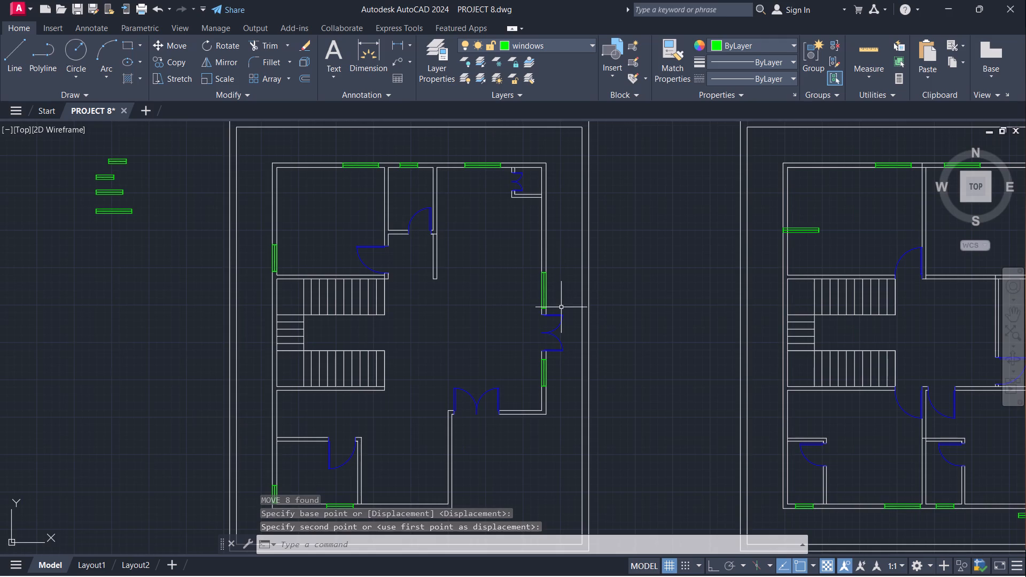
pyautogui.scroll(-1, 582, 216)
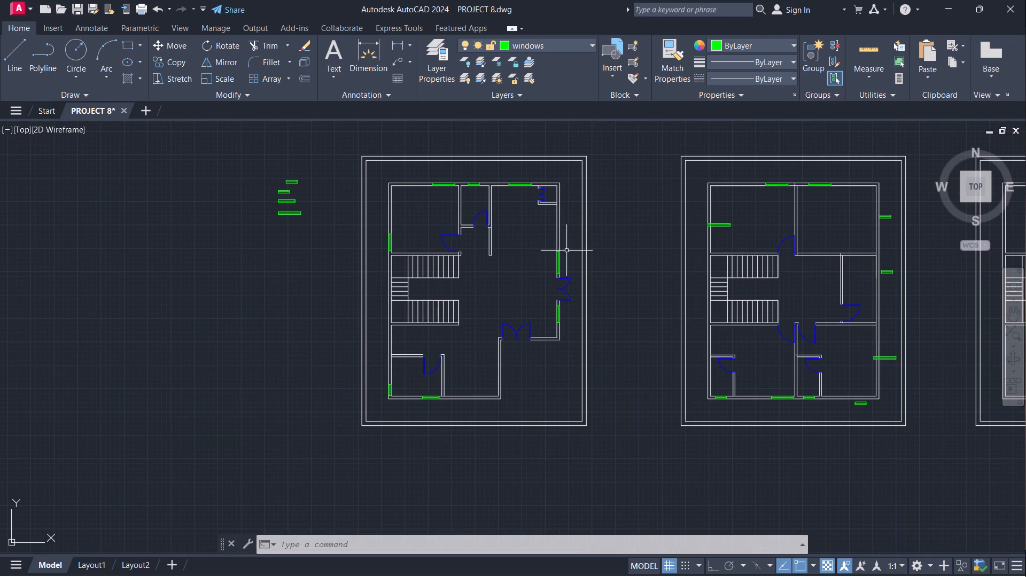
pyautogui.moveTo(666, 318); pyautogui.dragTo(666, 318, button='middle')
pyautogui.moveTo(666, 318); pyautogui.dragTo(511, 321, button='middle')
pyautogui.scroll(1, 724, 204)
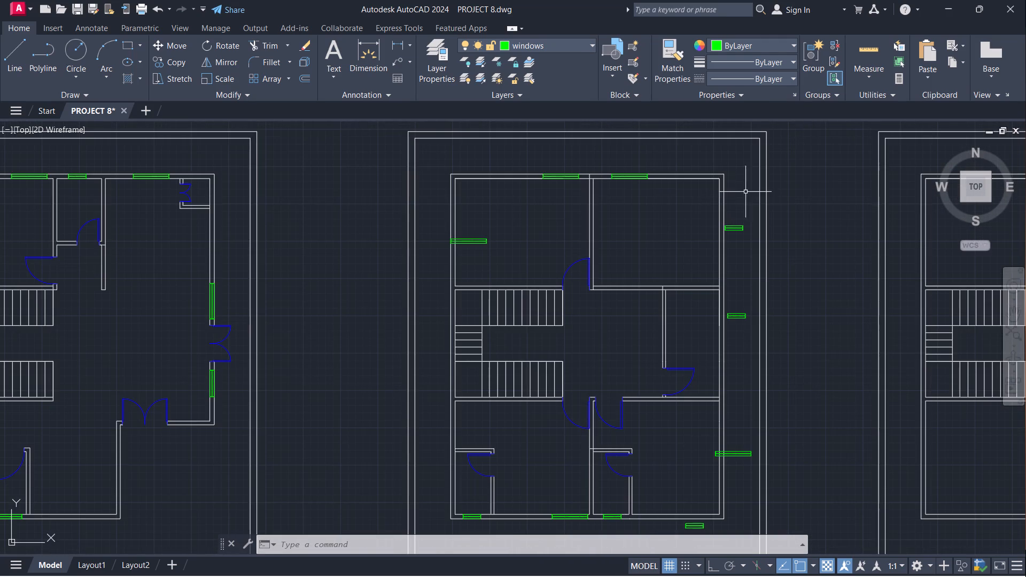
pyautogui.click(487, 241)
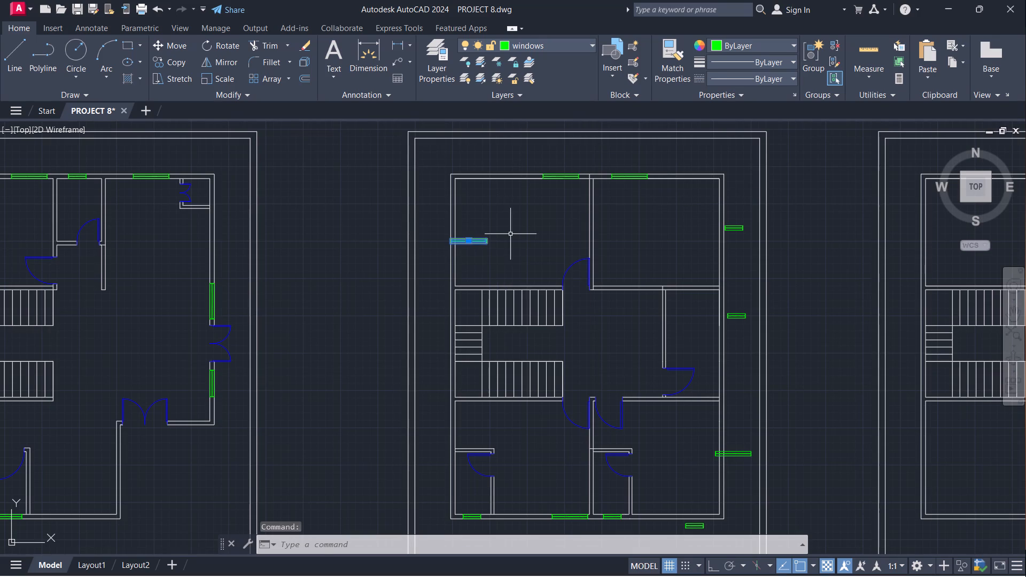
pyautogui.press('r')
pyautogui.press('o')
pyautogui.press('Return')
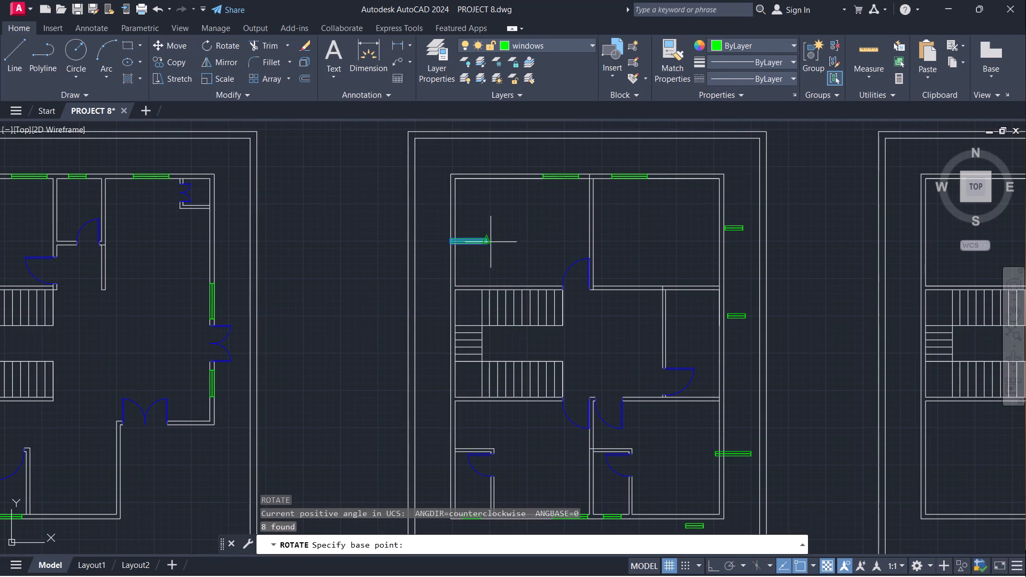
pyautogui.click(490, 242)
pyautogui.click(483, 262)
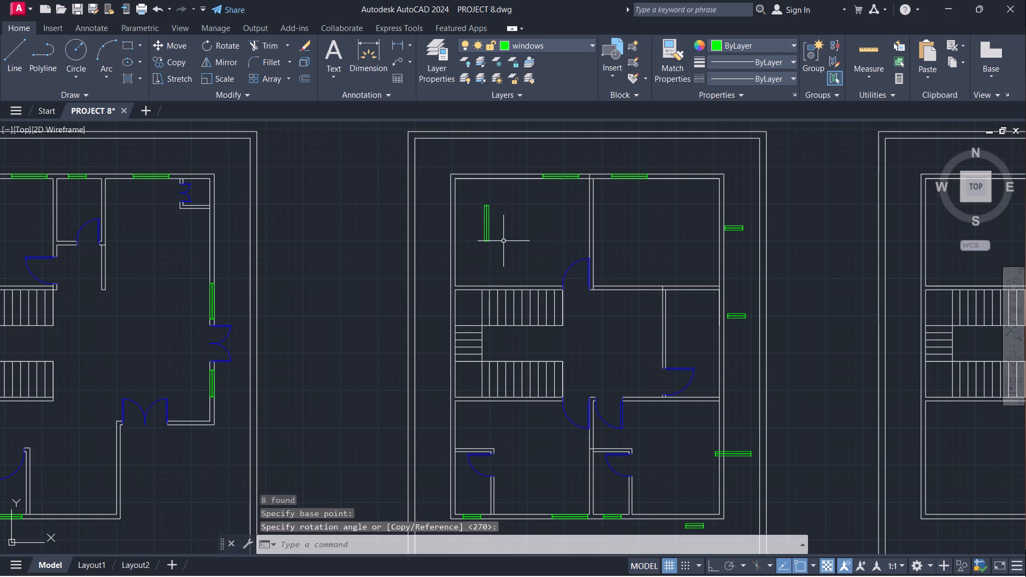
# Rotate the uppermost short window outside the middle plan's right wall by 270° about its outer end.
pyautogui.moveTo(503, 240); pyautogui.dragTo(538, 183, button='middle')
pyautogui.click(779, 171)
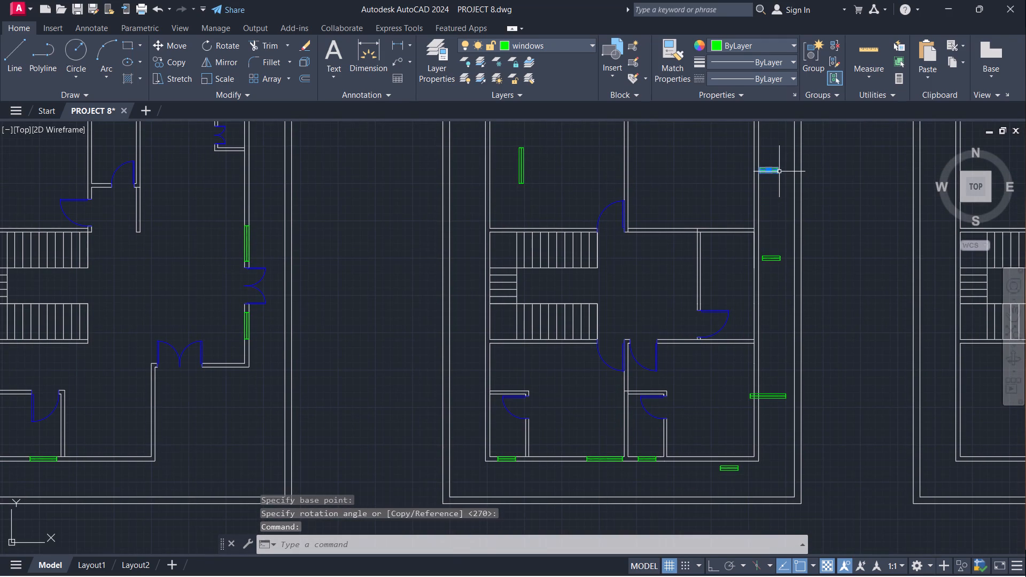
pyautogui.press('space')
pyautogui.click(779, 172)
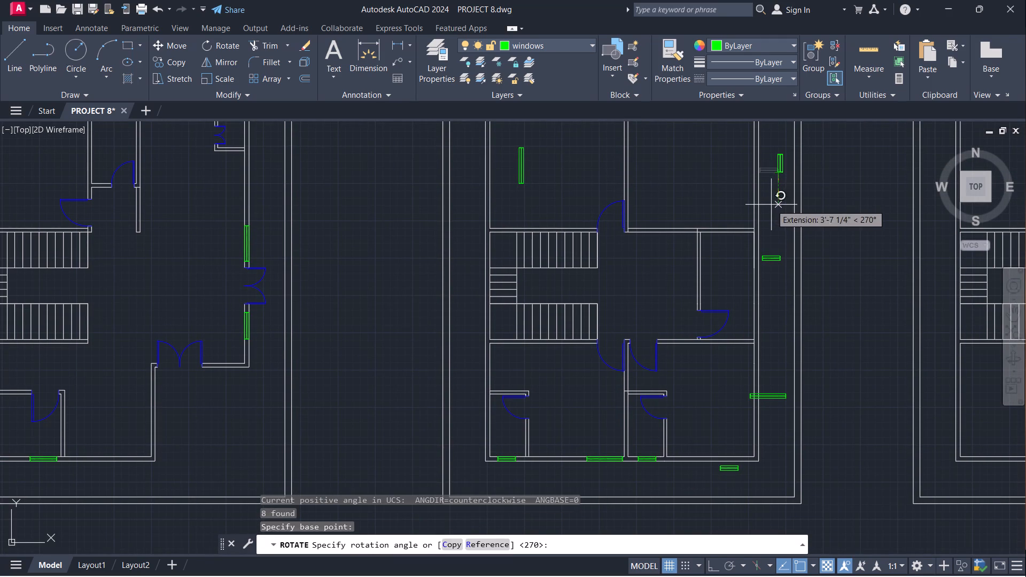
pyautogui.click(771, 205)
# Rotate the second short window outside the middle plan's right wall, beside the central rooms, by 270° using Ortho.
pyautogui.click(776, 260)
pyautogui.press('space')
pyautogui.moveTo(776, 264); pyautogui.dragTo(768, 278)
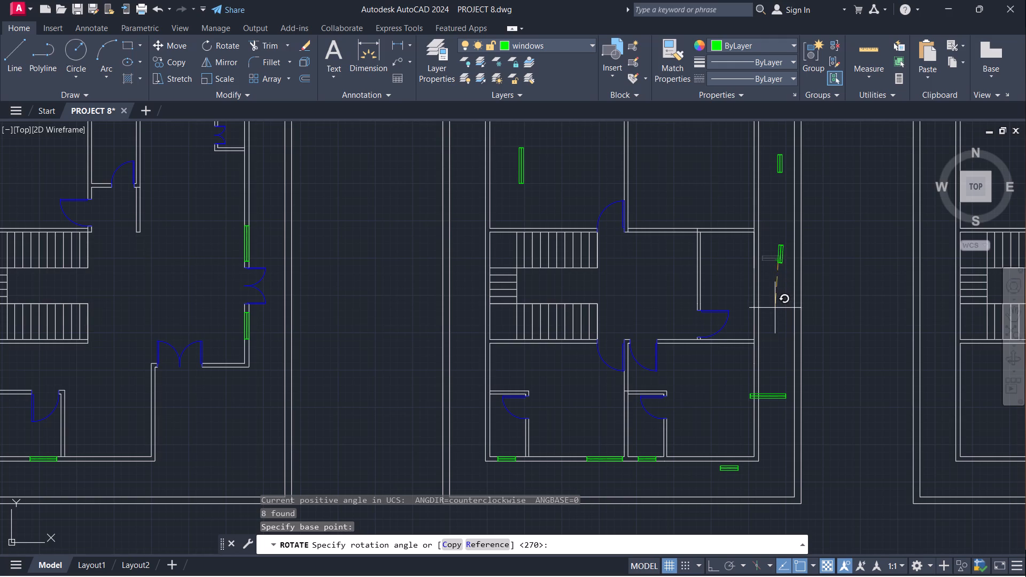
pyautogui.press('F8')
pyautogui.click(777, 318)
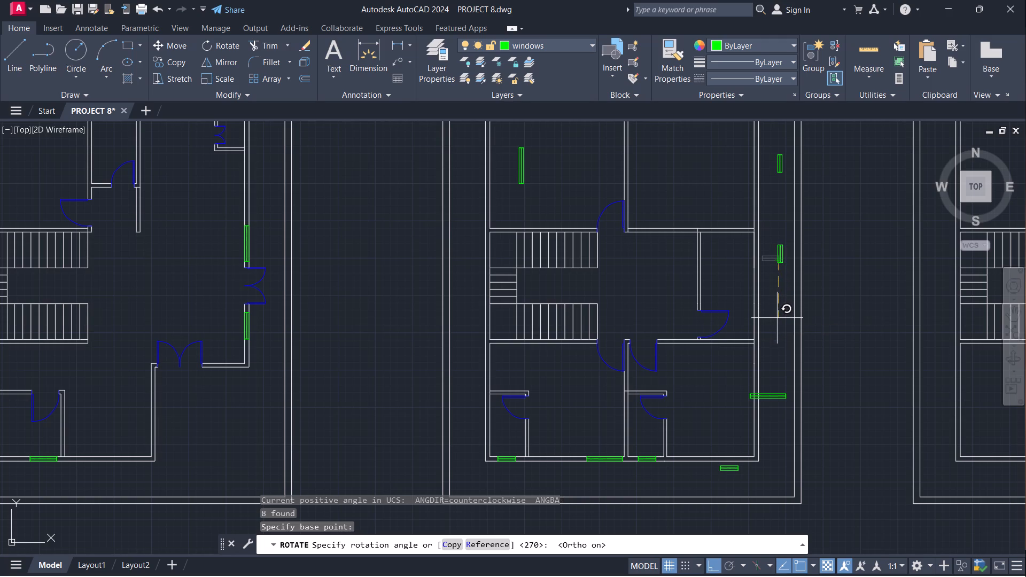
# Rotate the long window crossing the middle plan's lower right wall by 270° so it stands vertically.
pyautogui.click(768, 394)
pyautogui.press('space')
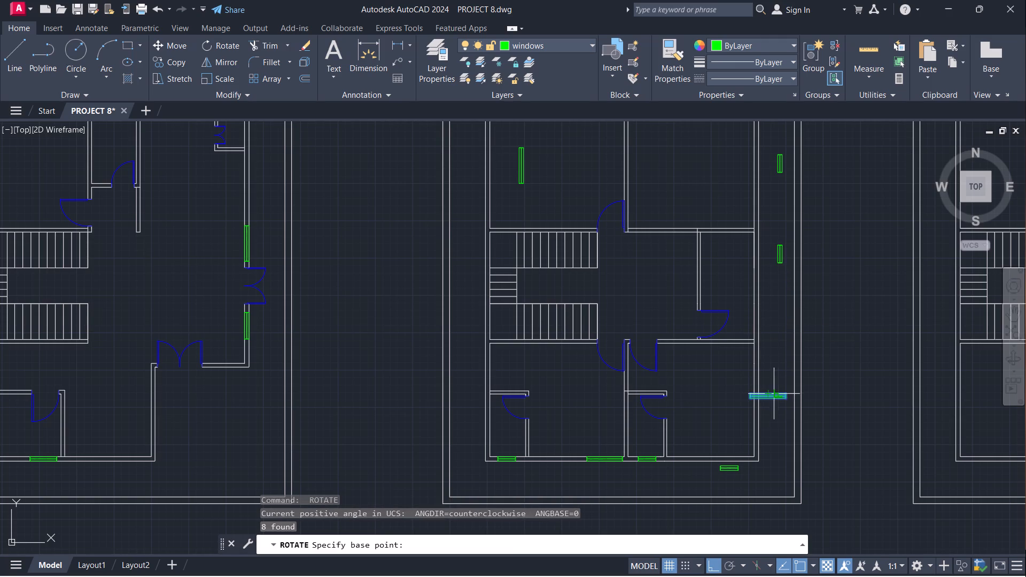
pyautogui.click(775, 395)
pyautogui.click(767, 416)
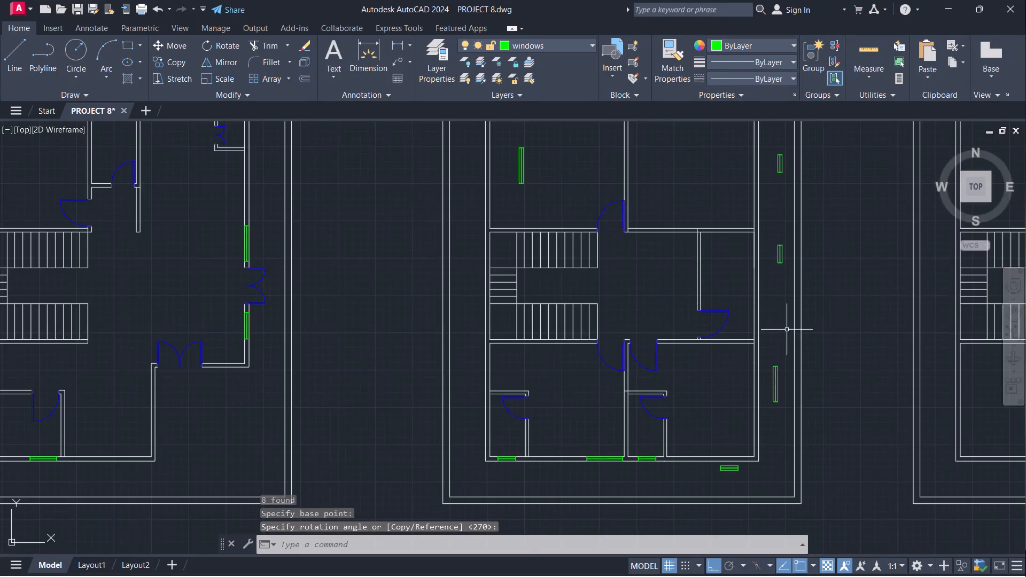
# Move the vertical window in the middle plan's upper-left room into that room's left exterior wall, just above the stair wall, with Ortho off.
pyautogui.scroll(-1, 787, 330)
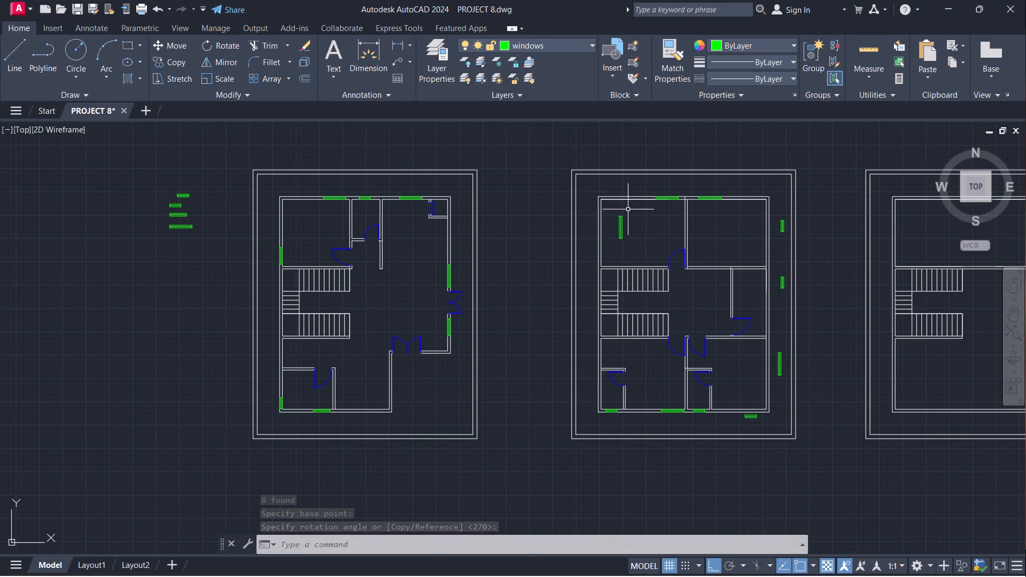
pyautogui.scroll(3, 625, 209)
pyautogui.moveTo(566, 220); pyautogui.dragTo(573, 229)
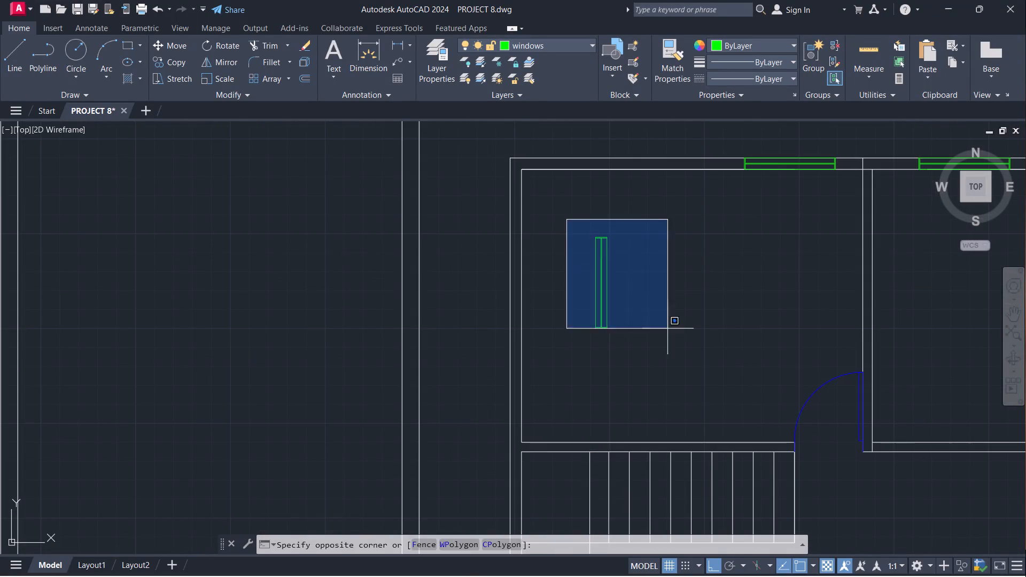
pyautogui.moveTo(694, 432); pyautogui.dragTo(697, 420)
pyautogui.press('m')
pyautogui.press('Return')
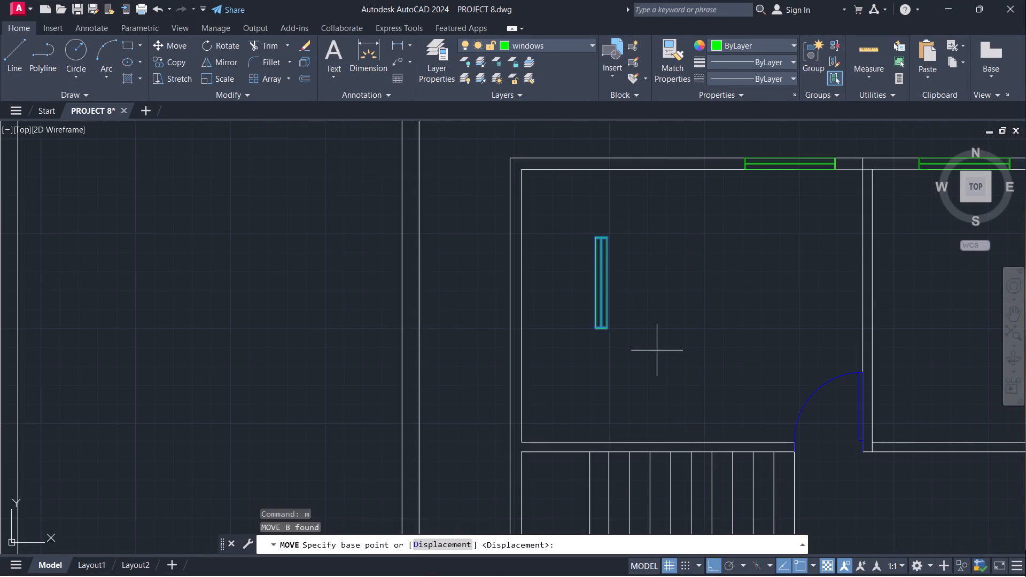
pyautogui.click(610, 329)
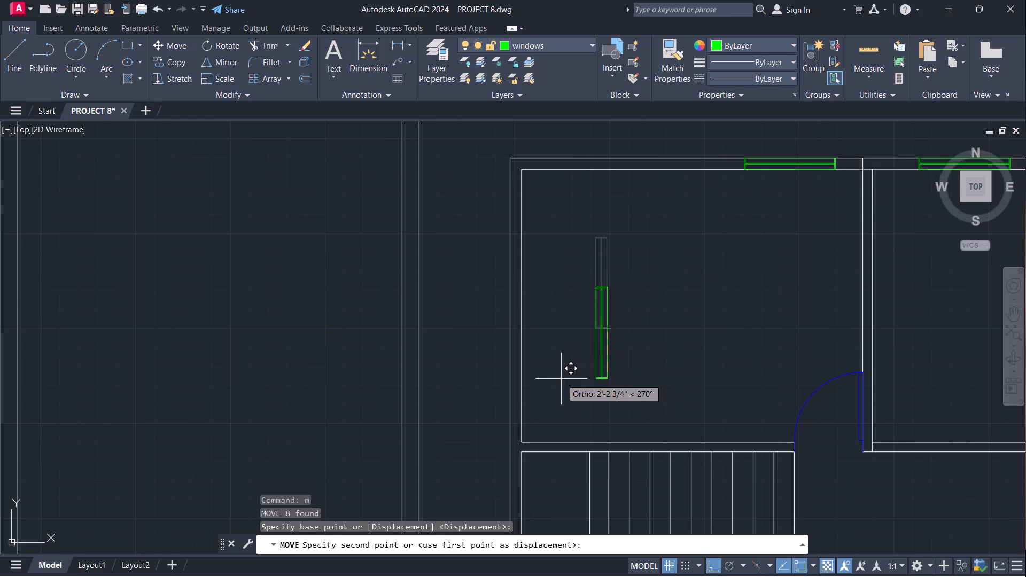
pyautogui.press('F8')
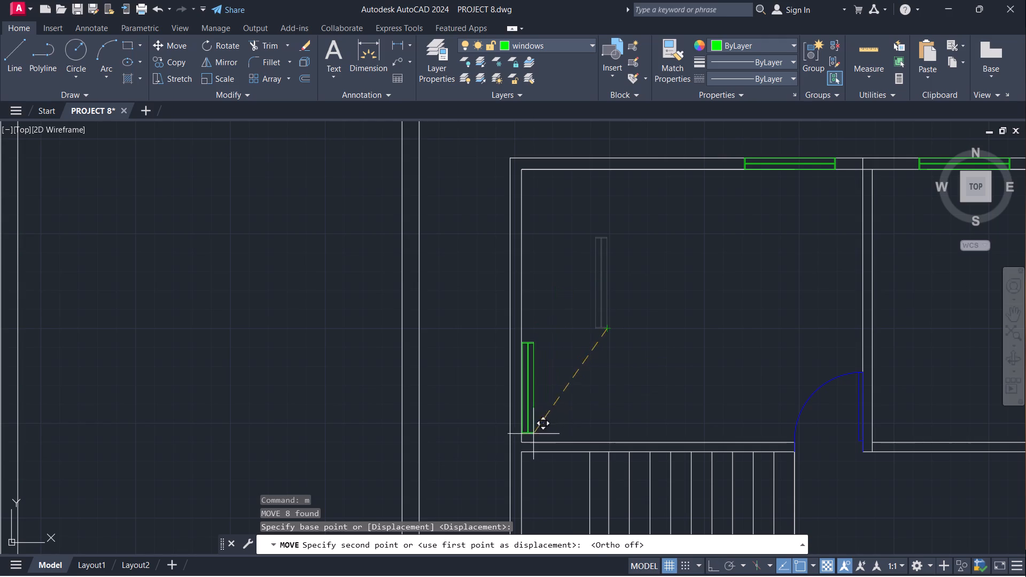
pyautogui.moveTo(556, 420); pyautogui.dragTo(626, 369, button='middle')
pyautogui.scroll(2, 586, 388)
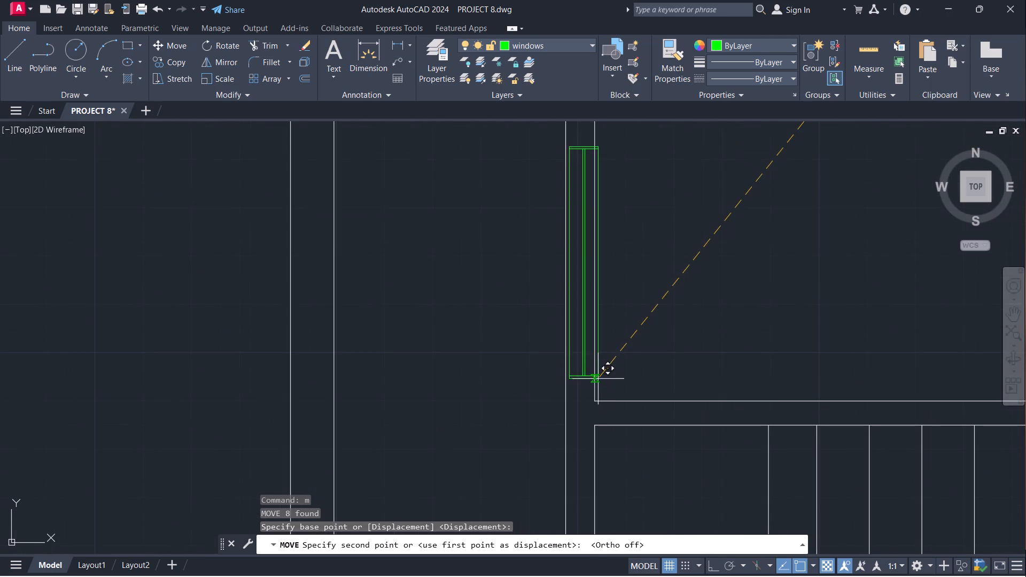
pyautogui.click(594, 383)
pyautogui.scroll(-2, 697, 344)
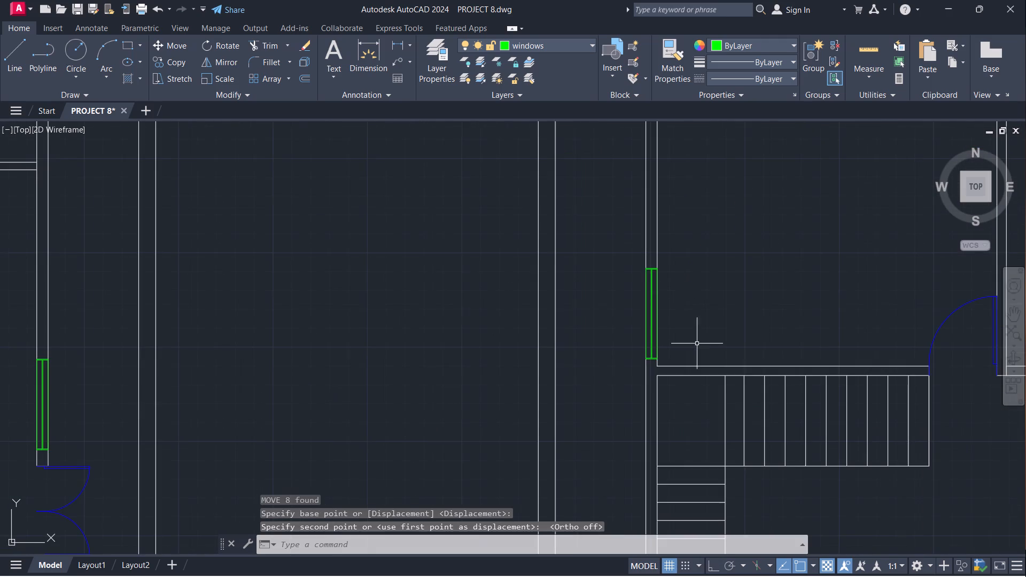
# Erase the short horizontal window lying below the middle plan's bottom wall.
pyautogui.moveTo(735, 312); pyautogui.dragTo(514, 255, button='middle')
pyautogui.scroll(-3, 769, 353)
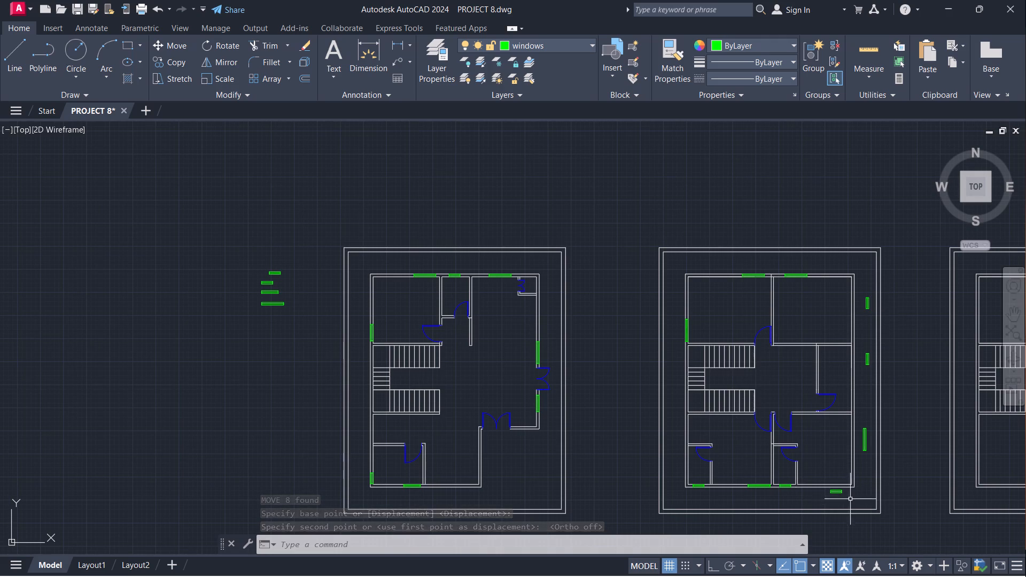
pyautogui.moveTo(851, 492); pyautogui.dragTo(764, 468, button='middle')
pyautogui.scroll(3, 759, 471)
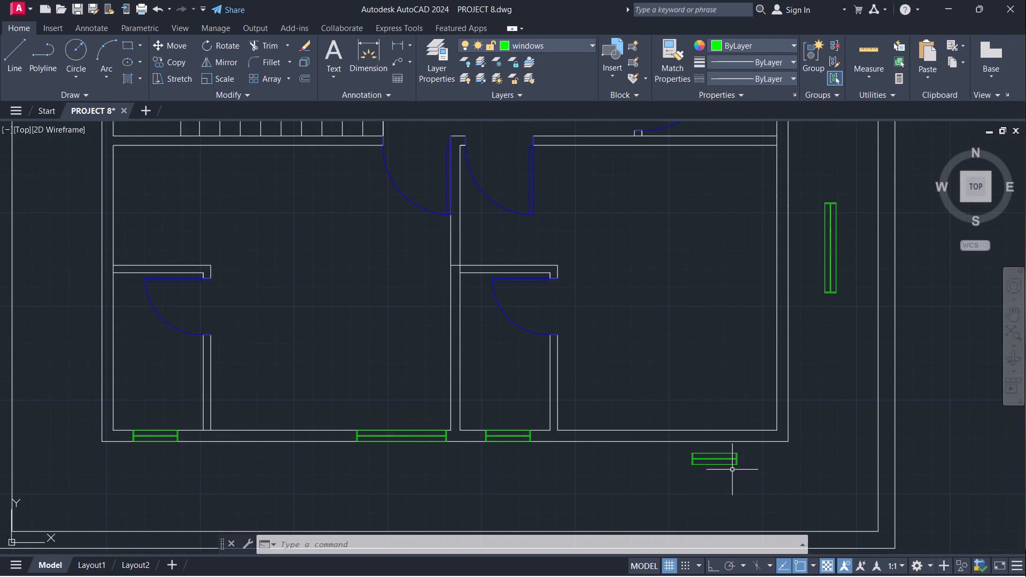
pyautogui.scroll(-1, 733, 469)
pyautogui.click(719, 465)
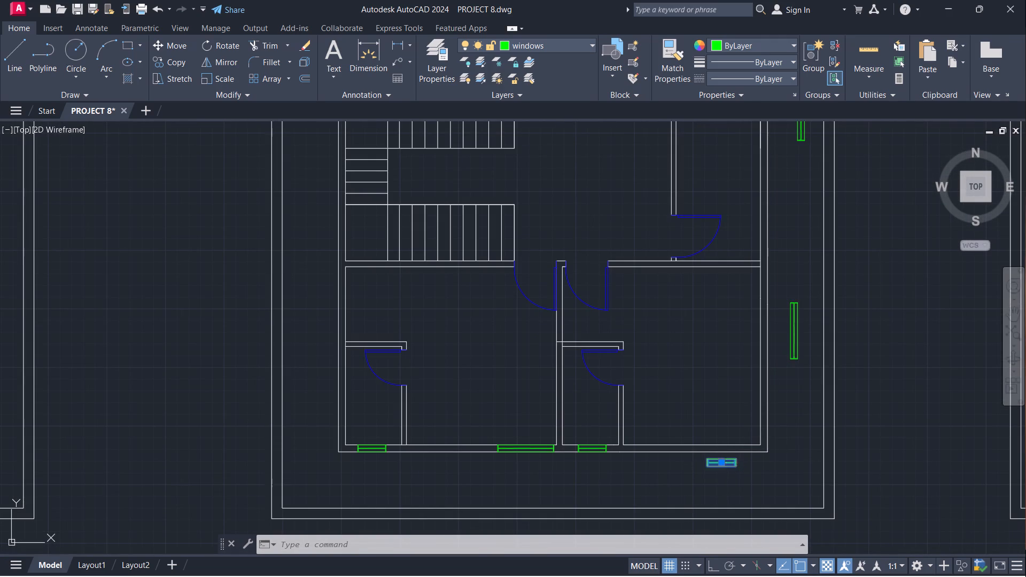
pyautogui.press('e')
pyautogui.press('Return')
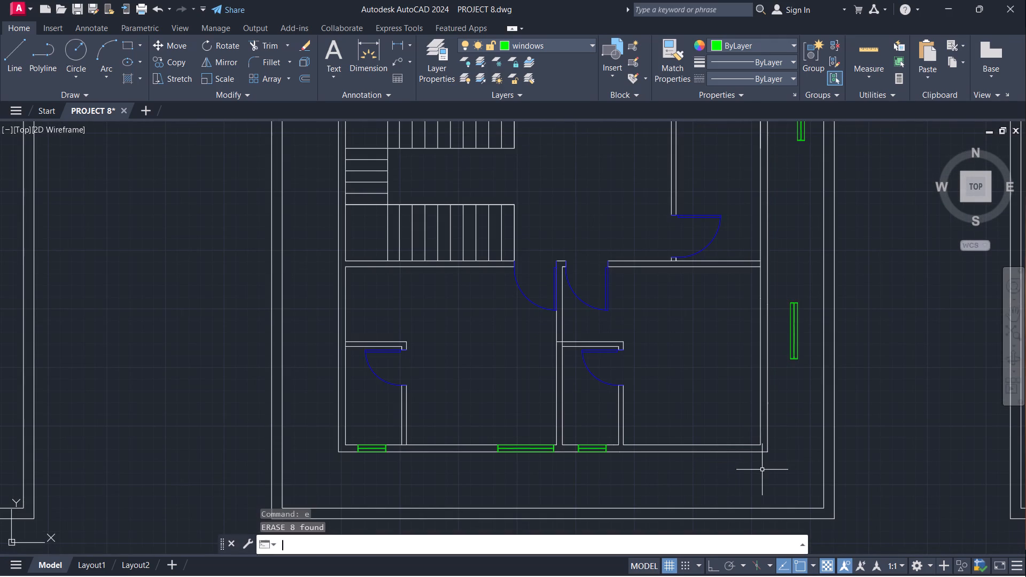
# Move the third sample window from the set beside the first plan into the bottom wall of the middle plan's lower-right room, beside the partition.
pyautogui.scroll(-1, 771, 418)
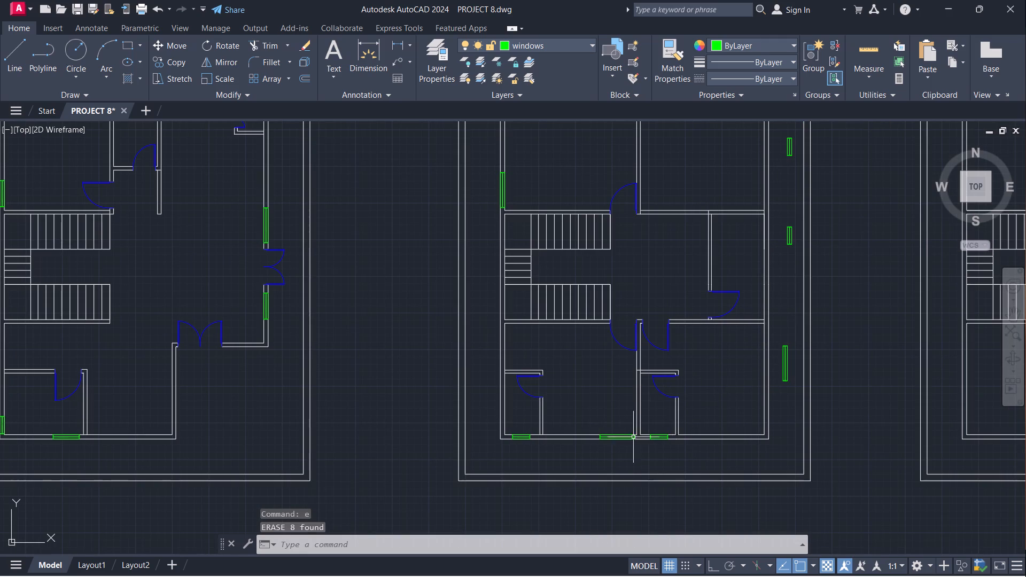
pyautogui.scroll(-1, 651, 399)
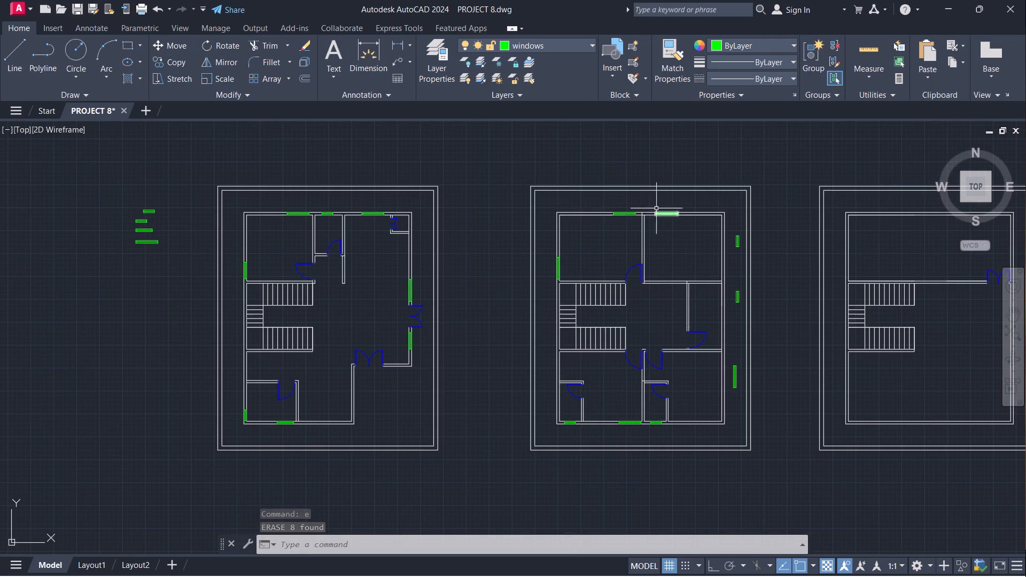
pyautogui.click(153, 230)
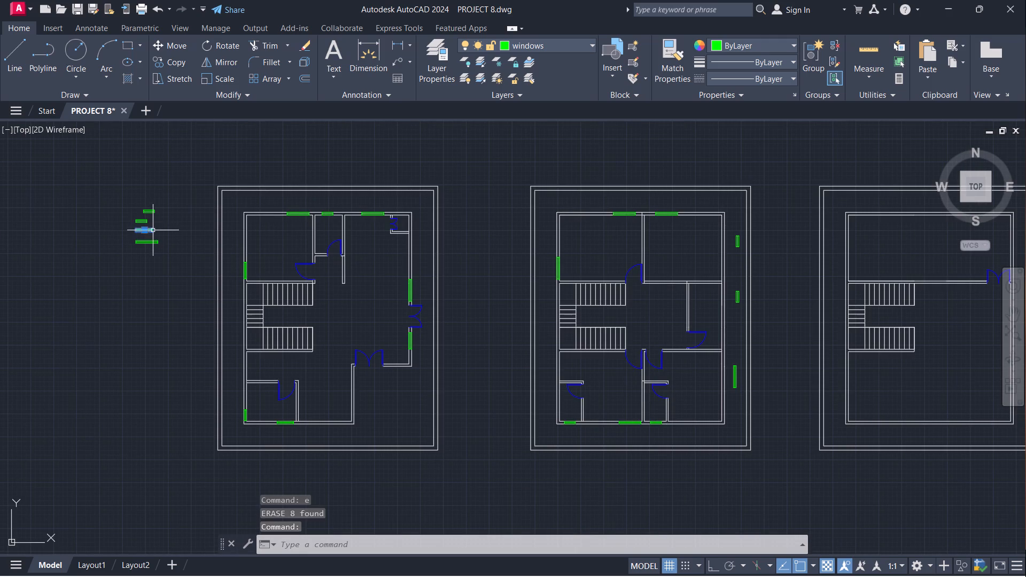
pyautogui.press('m')
pyautogui.press('Return')
pyautogui.scroll(3, 137, 243)
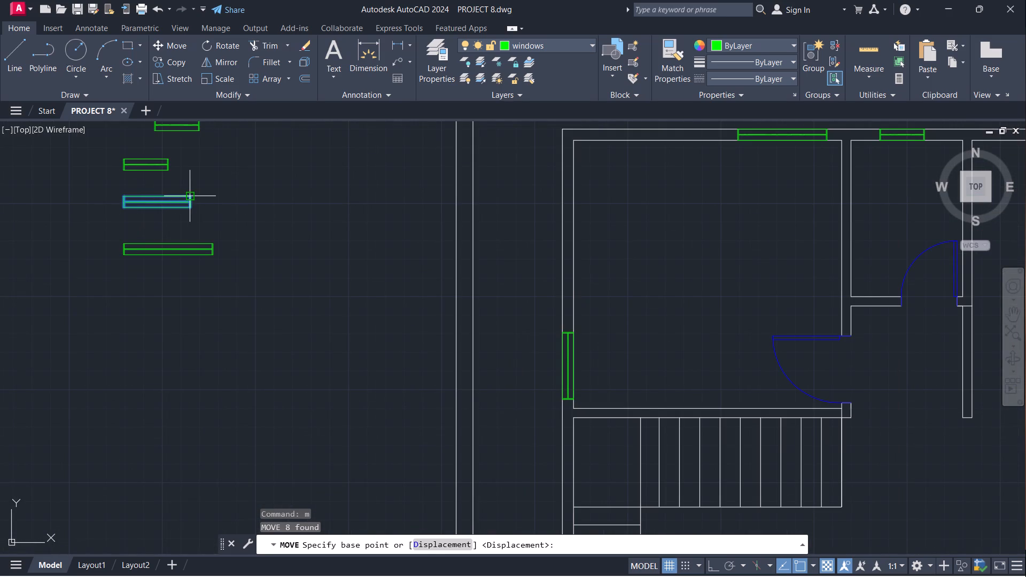
pyautogui.click(192, 195)
pyautogui.scroll(-5, 371, 267)
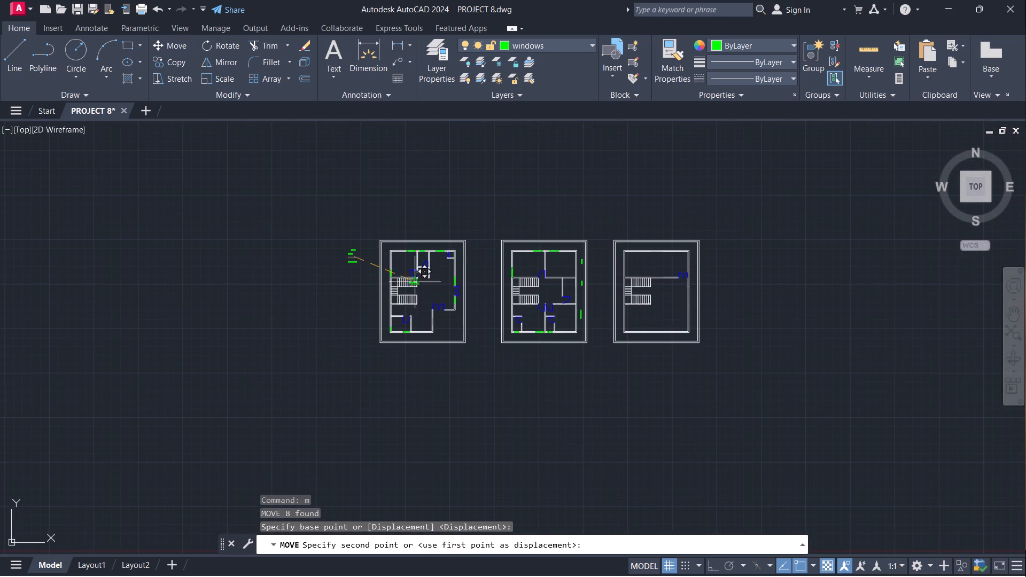
pyautogui.scroll(7, 571, 344)
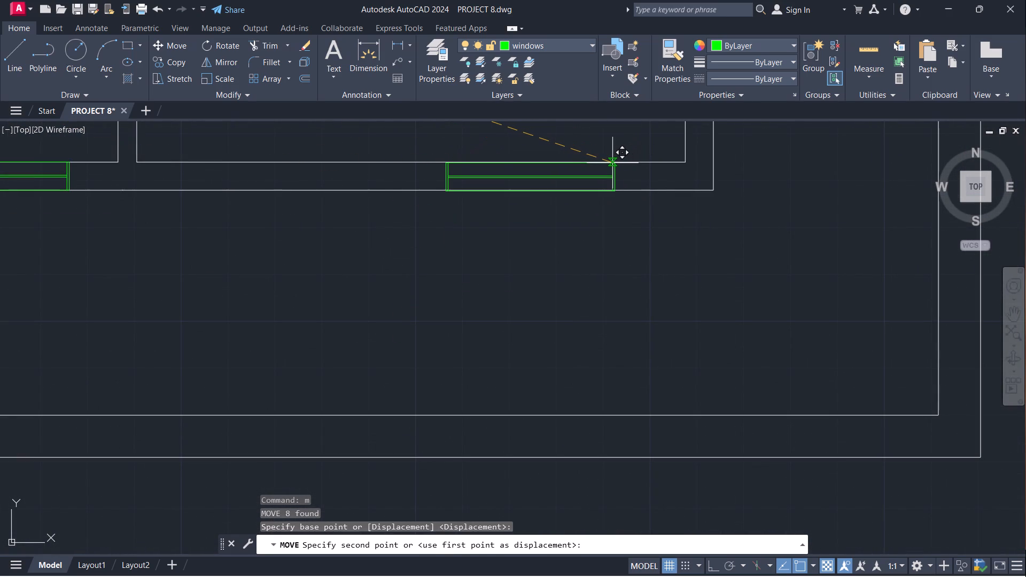
pyautogui.scroll(-2, 604, 193)
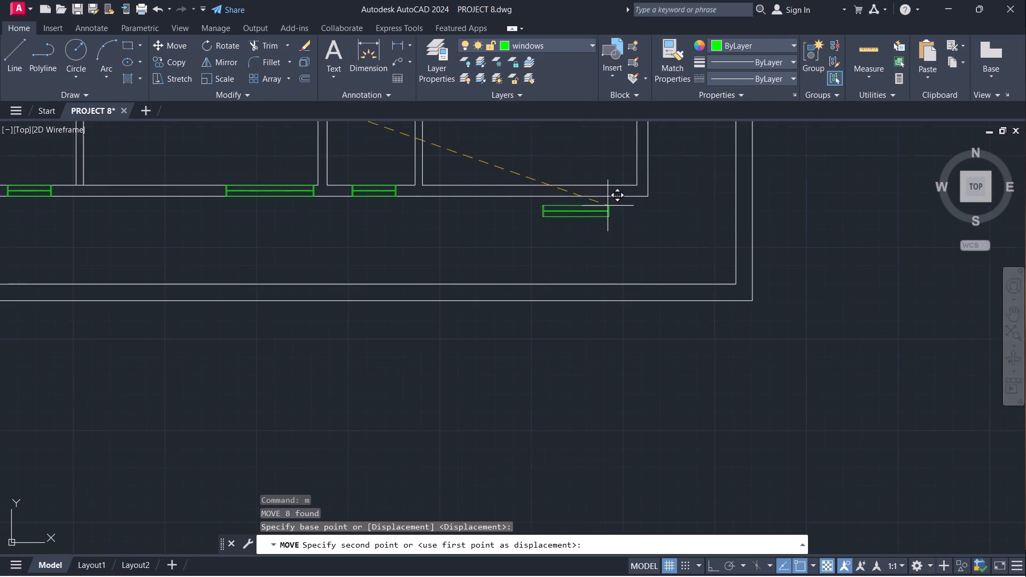
pyautogui.scroll(-2, 590, 220)
pyautogui.moveTo(589, 233); pyautogui.dragTo(504, 324, button='middle')
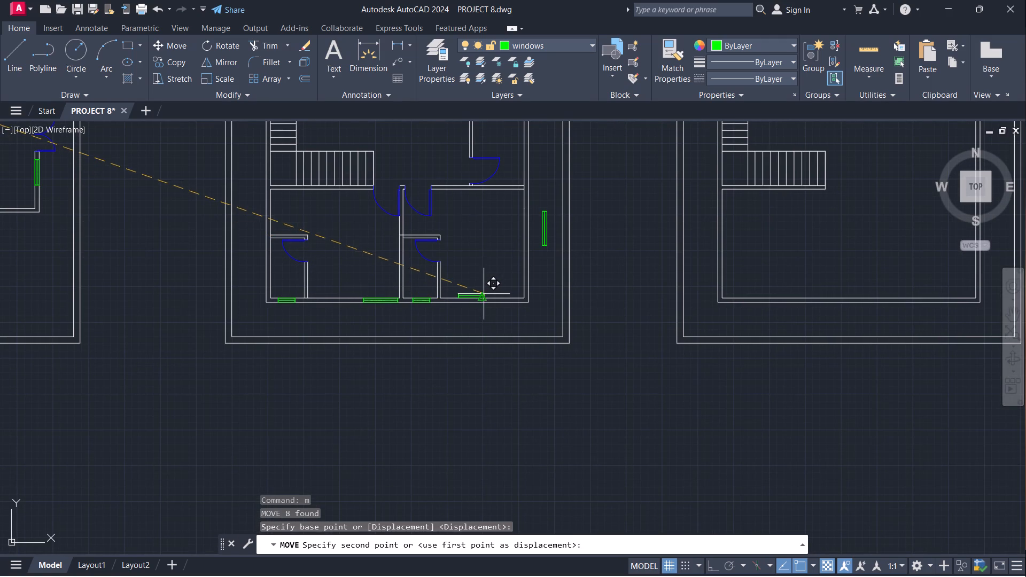
pyautogui.scroll(2, 474, 301)
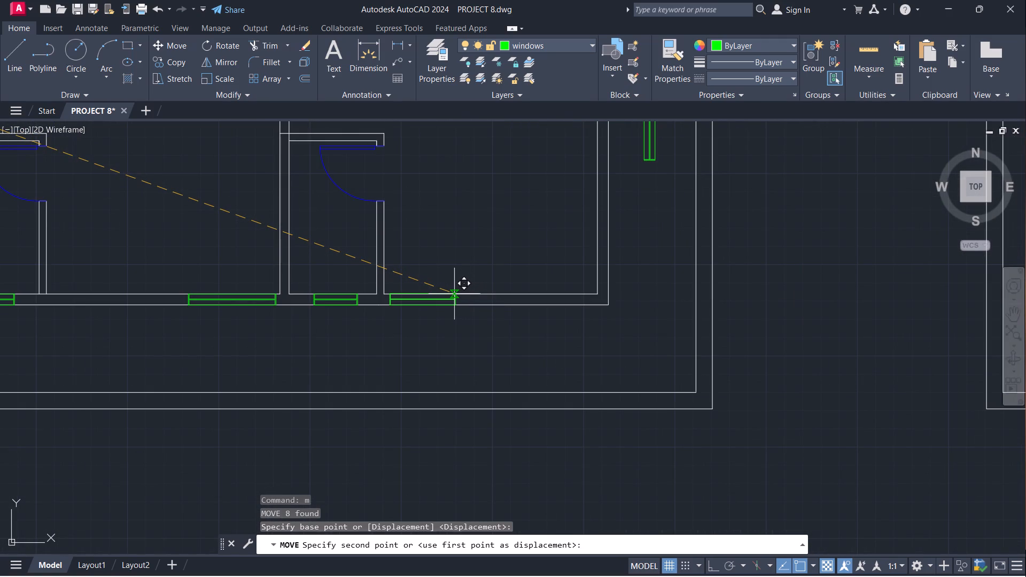
pyautogui.click(454, 294)
# Move the long vertical window outside the middle plan into the right exterior wall of the lower-right room, near the room's upper corner.
pyautogui.scroll(-1, 495, 269)
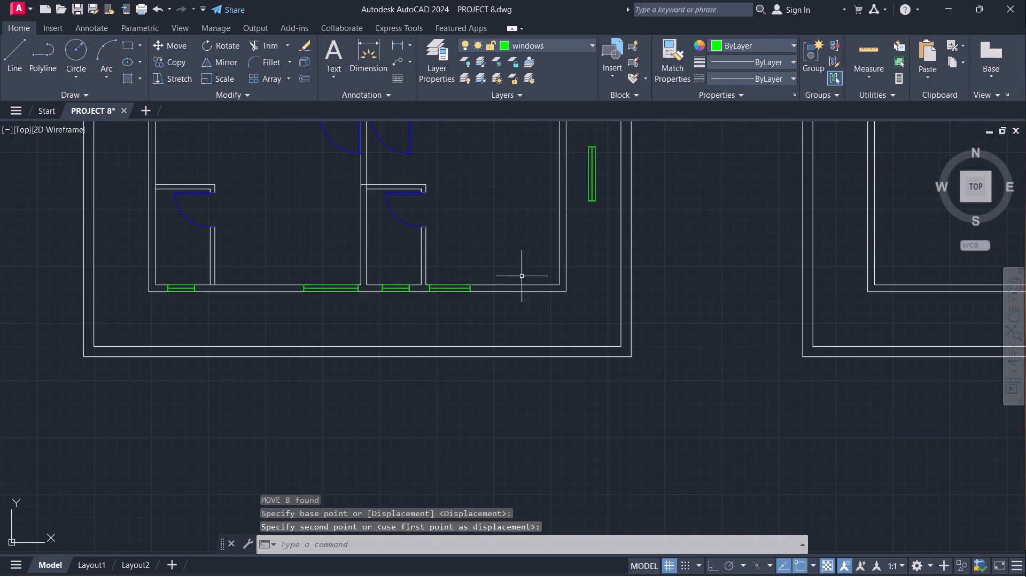
pyautogui.scroll(-1, 542, 317)
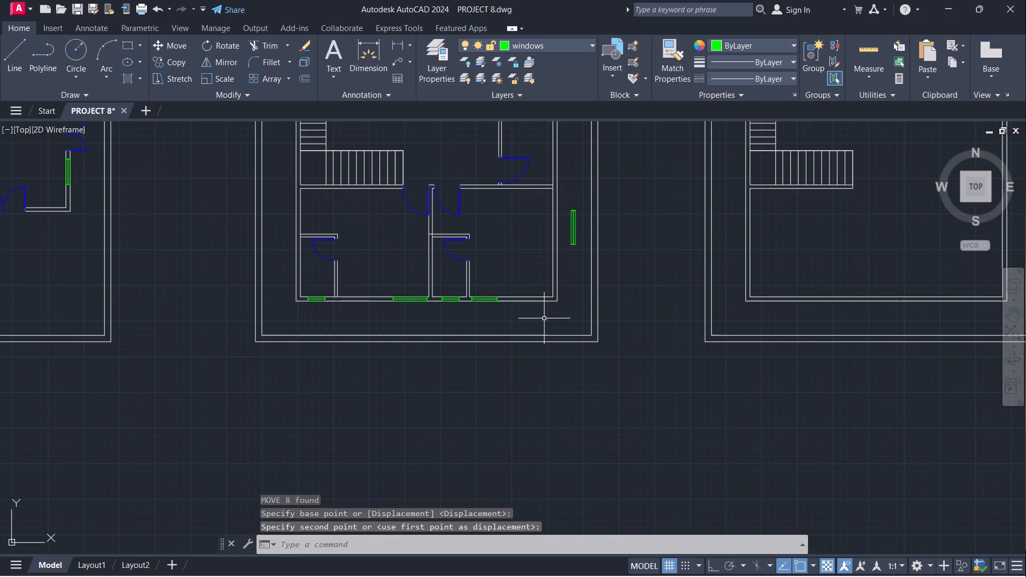
pyautogui.moveTo(544, 319); pyautogui.dragTo(506, 358, button='middle')
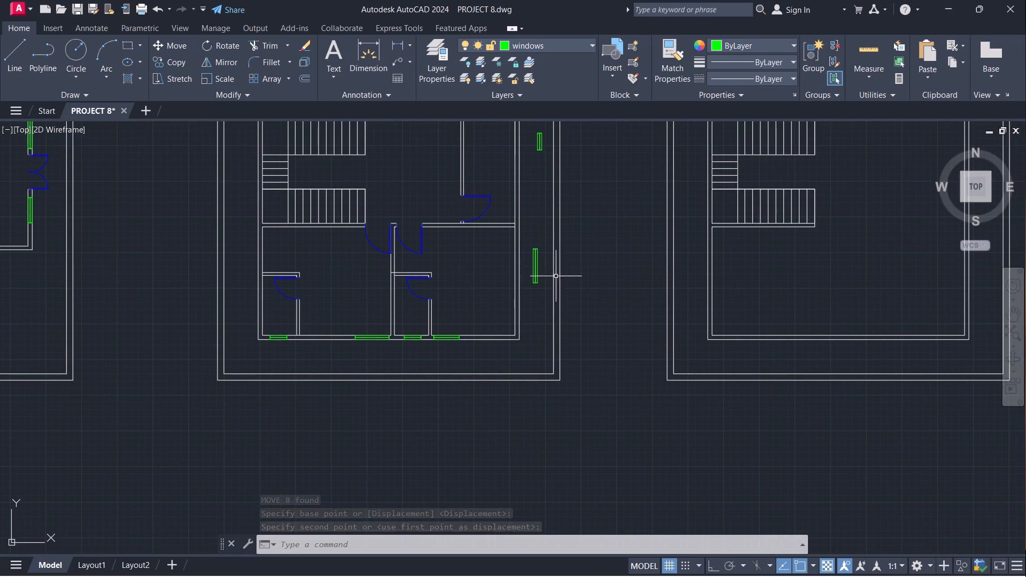
pyautogui.click(537, 279)
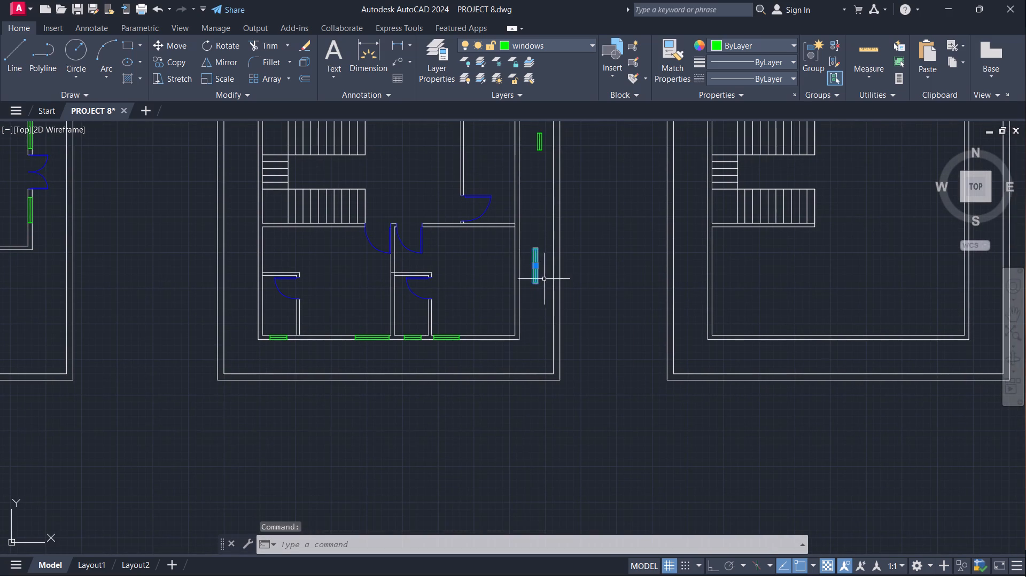
pyautogui.press('m')
pyautogui.press('Return')
pyautogui.scroll(3, 535, 308)
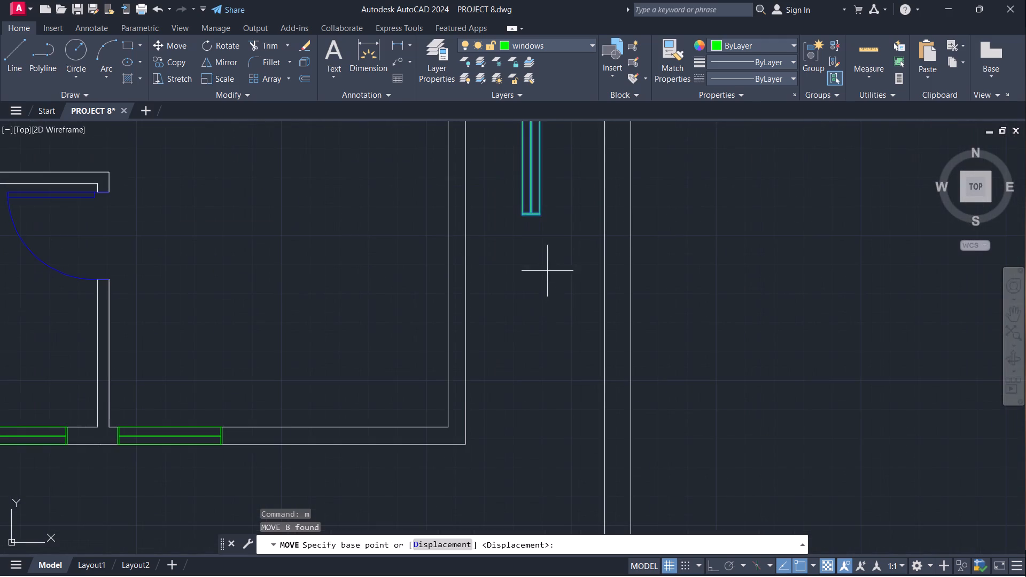
pyautogui.click(545, 216)
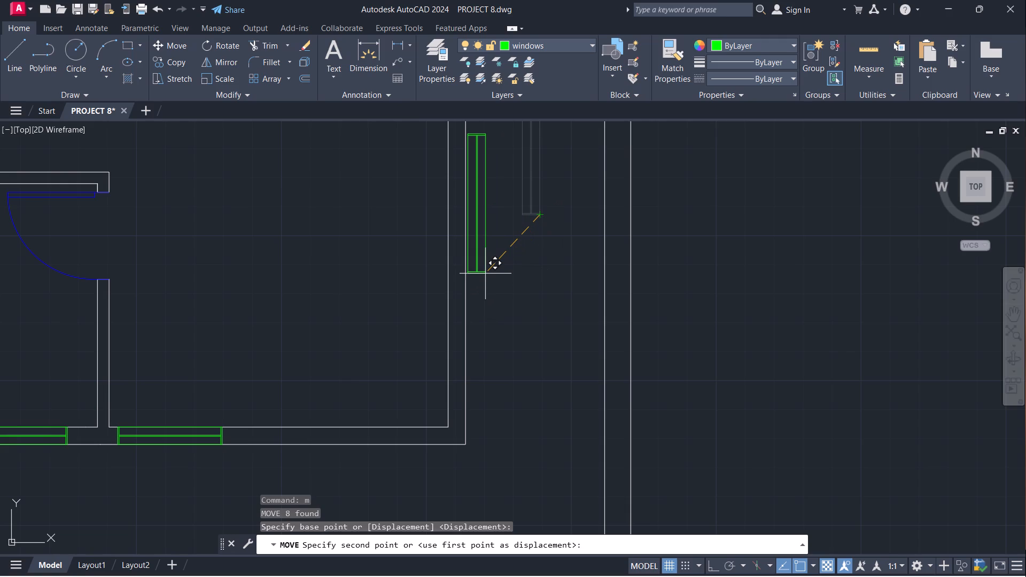
pyautogui.scroll(-1, 488, 274)
pyautogui.moveTo(500, 269); pyautogui.dragTo(476, 374, button='middle')
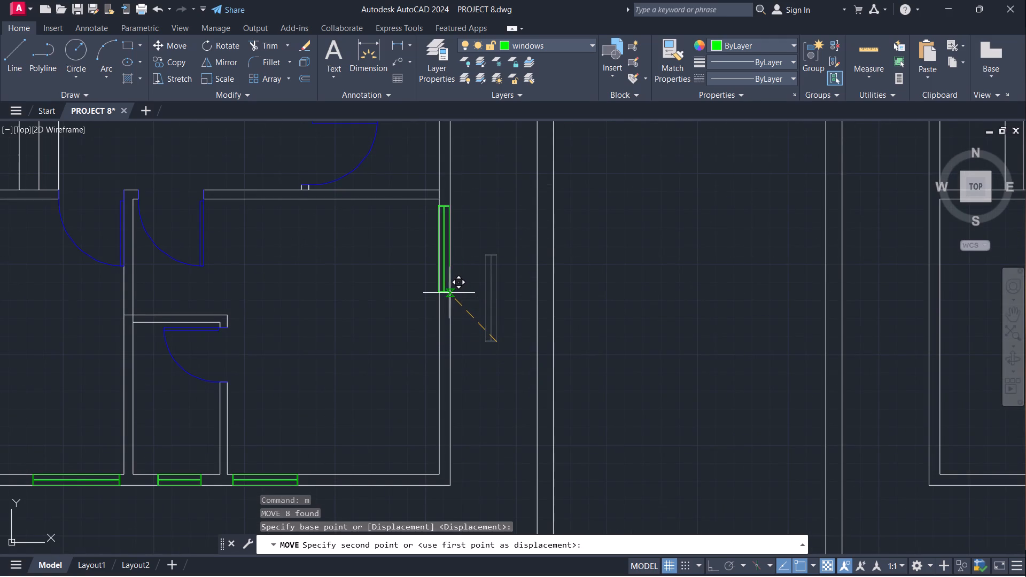
pyautogui.scroll(2, 449, 293)
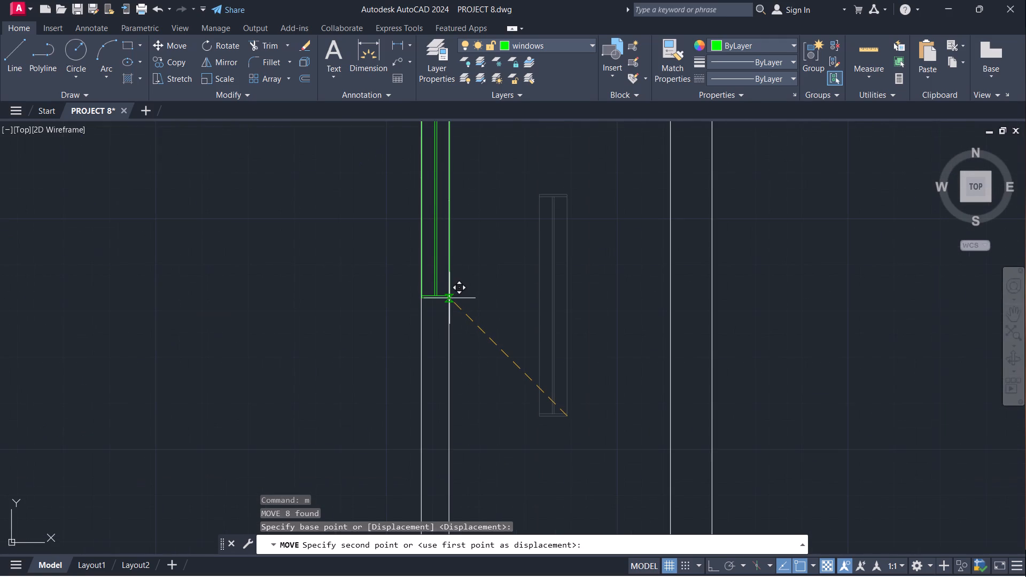
pyautogui.click(449, 298)
# Move the nearer short vertical window outside the middle plan into the right exterior wall, just below the upper-right room's bottom wall.
pyautogui.scroll(-3, 496, 288)
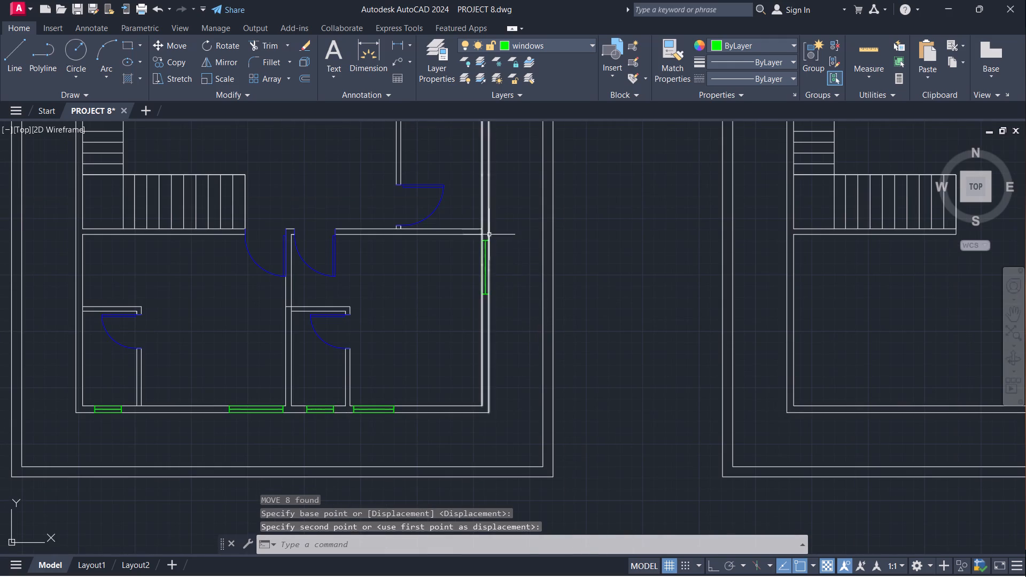
pyautogui.scroll(2, 491, 230)
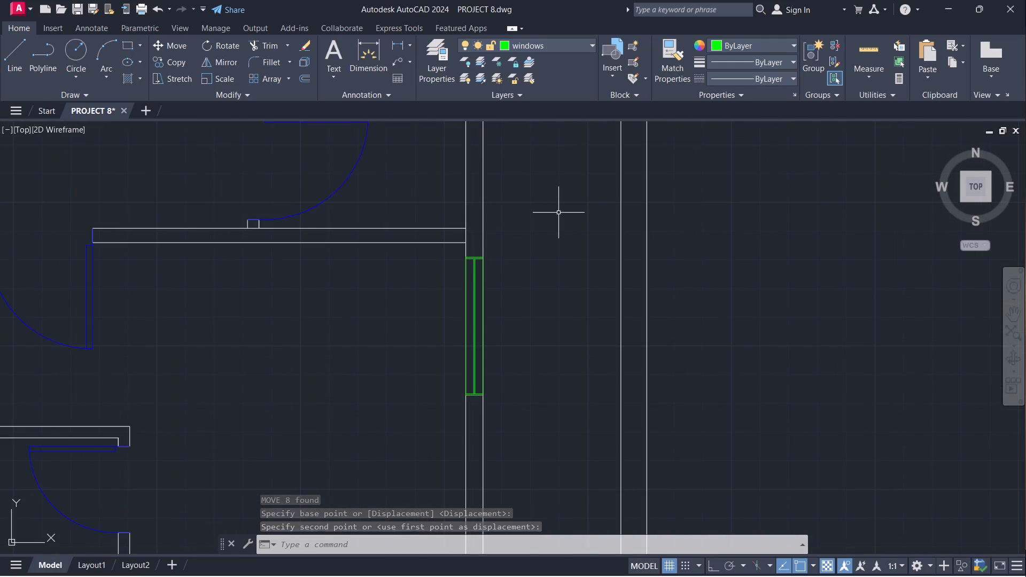
pyautogui.scroll(-3, 537, 227)
pyautogui.moveTo(545, 220); pyautogui.dragTo(553, 348, button='middle')
pyautogui.scroll(2, 547, 305)
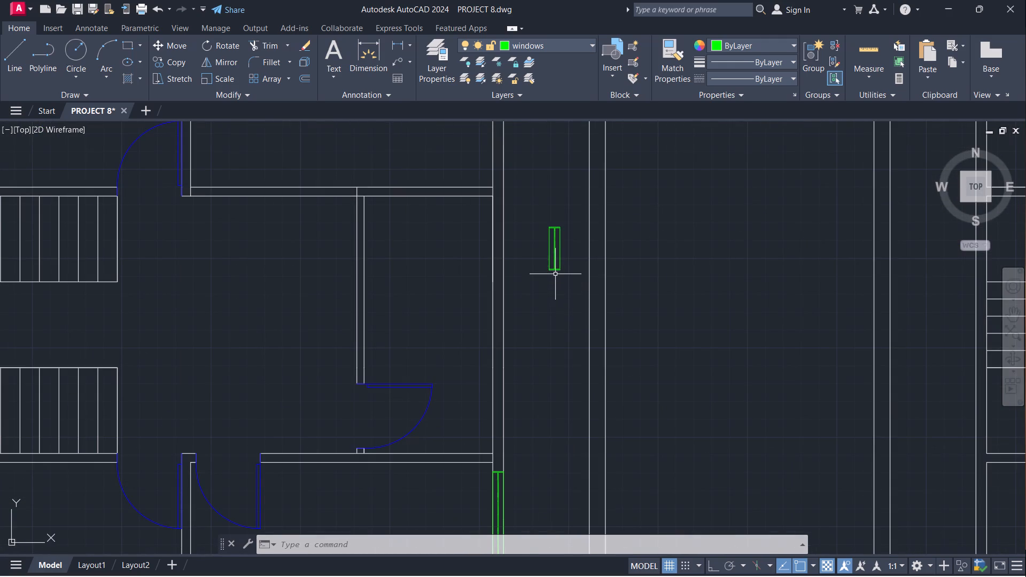
pyautogui.click(559, 269)
pyautogui.scroll(3, 566, 262)
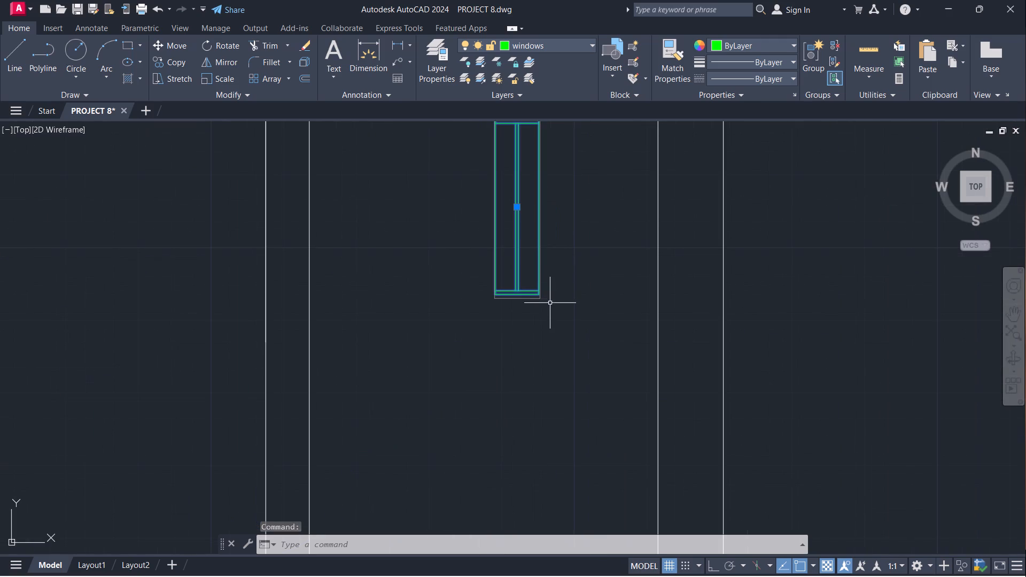
pyautogui.press('m')
pyautogui.press('Return')
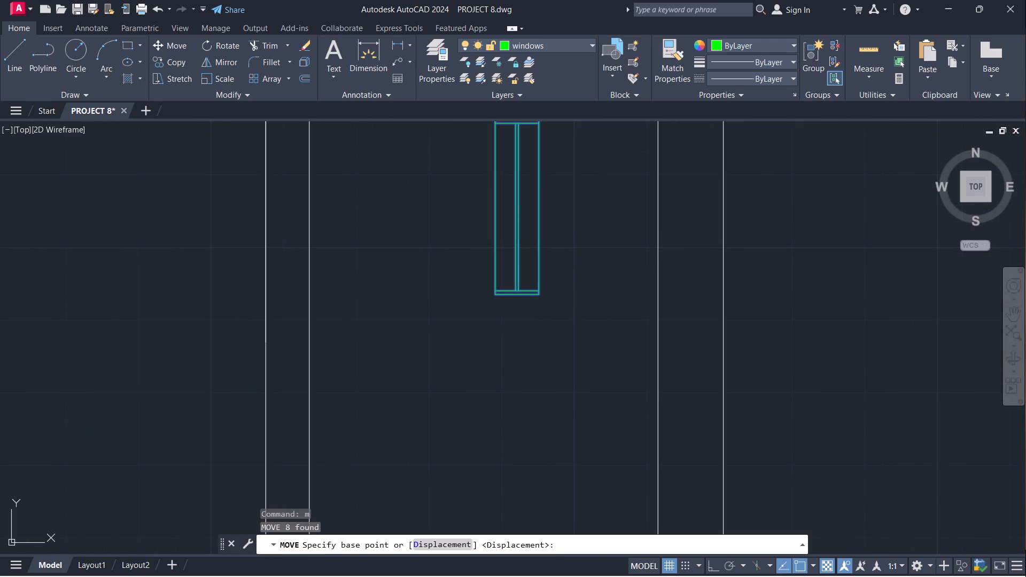
pyautogui.click(541, 297)
pyautogui.scroll(-2, 377, 305)
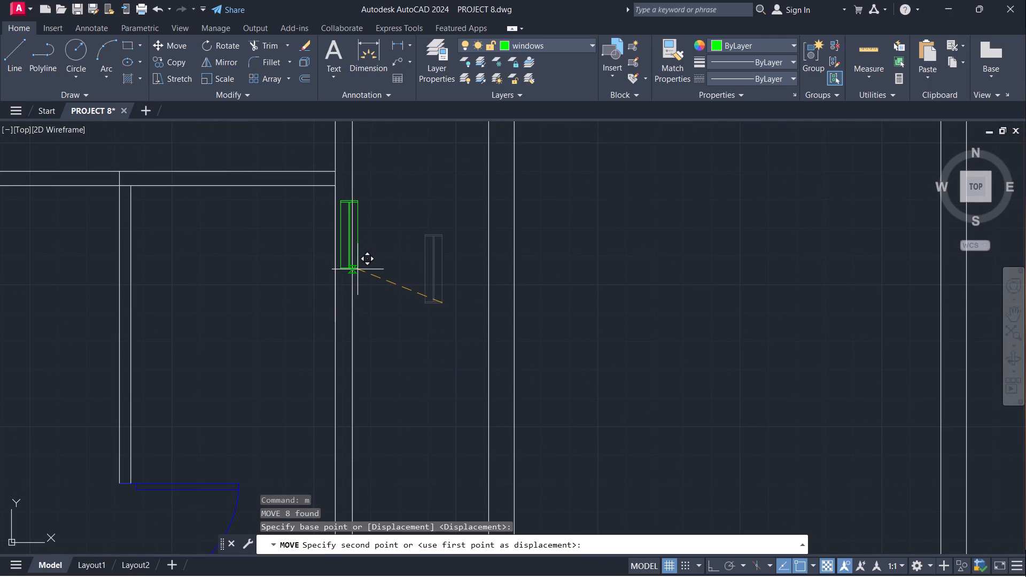
pyautogui.scroll(2, 360, 268)
pyautogui.click(340, 274)
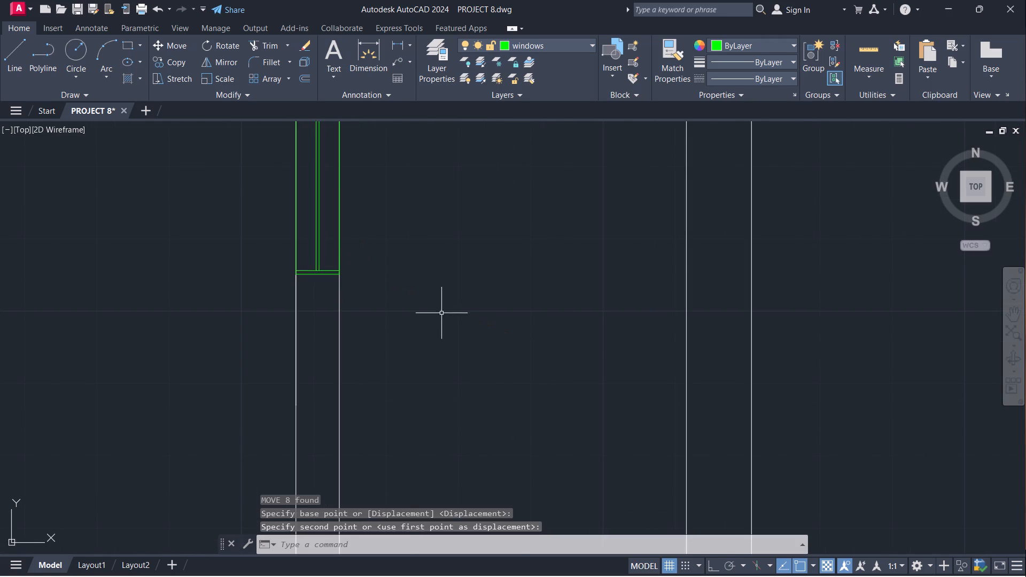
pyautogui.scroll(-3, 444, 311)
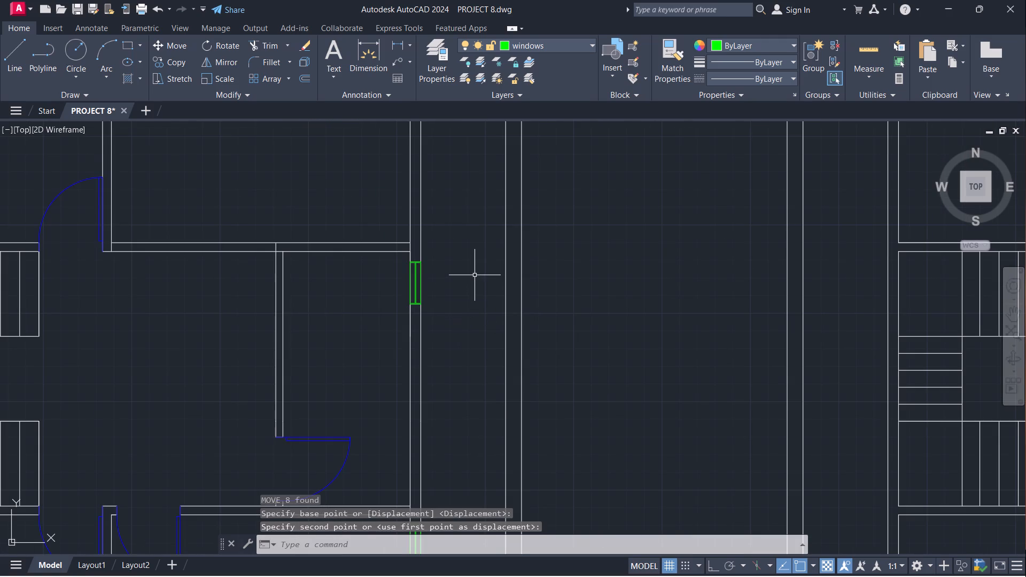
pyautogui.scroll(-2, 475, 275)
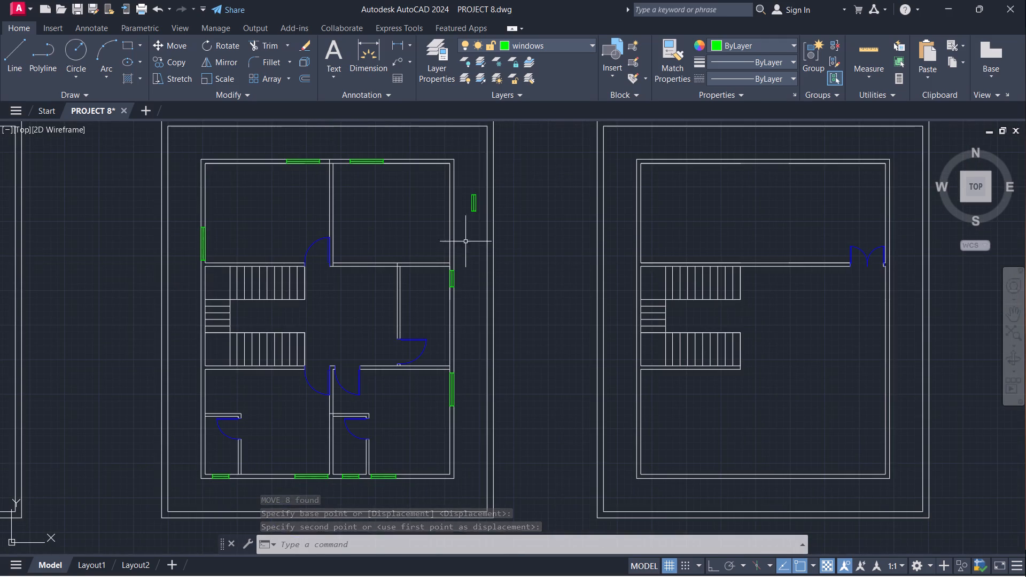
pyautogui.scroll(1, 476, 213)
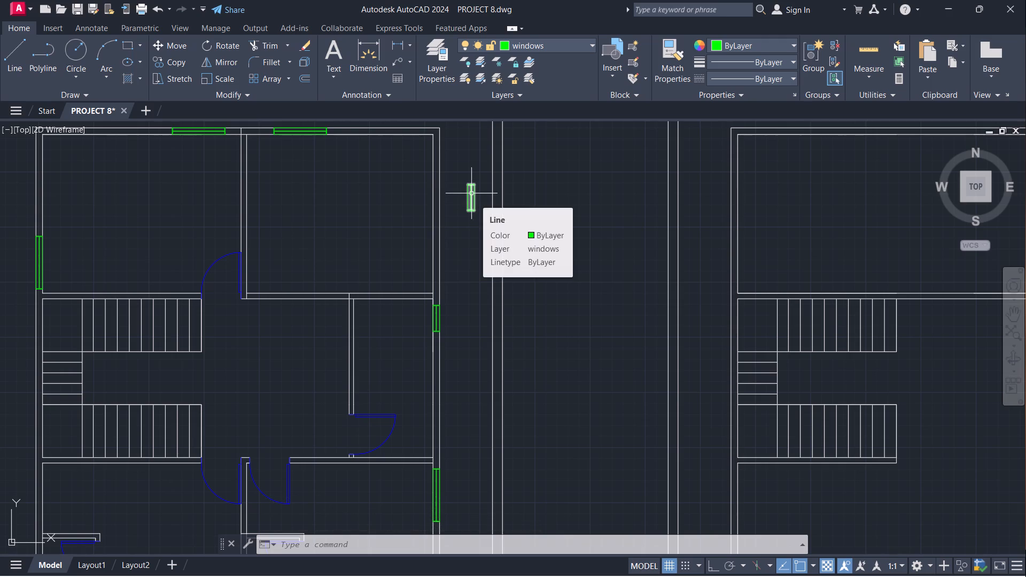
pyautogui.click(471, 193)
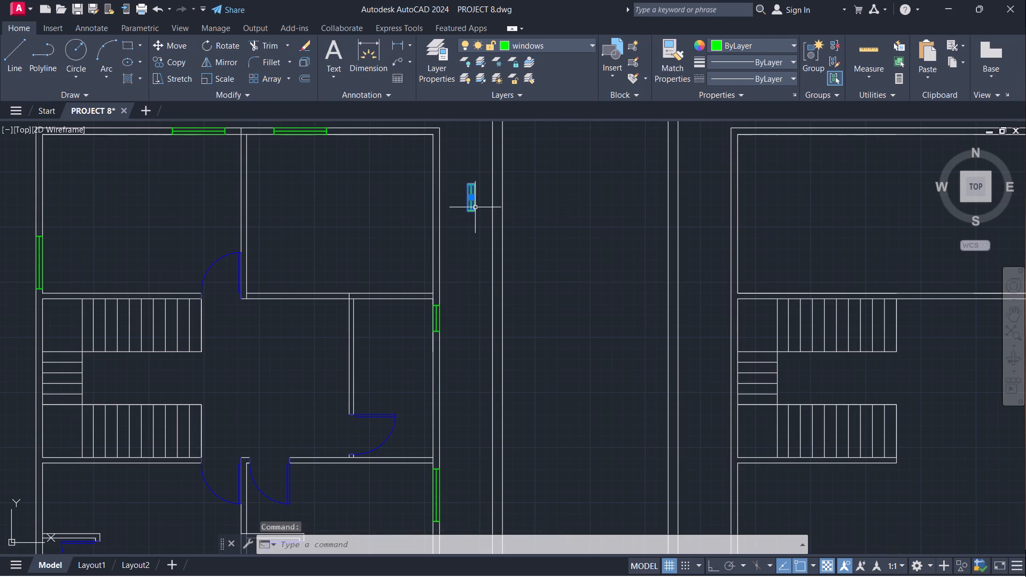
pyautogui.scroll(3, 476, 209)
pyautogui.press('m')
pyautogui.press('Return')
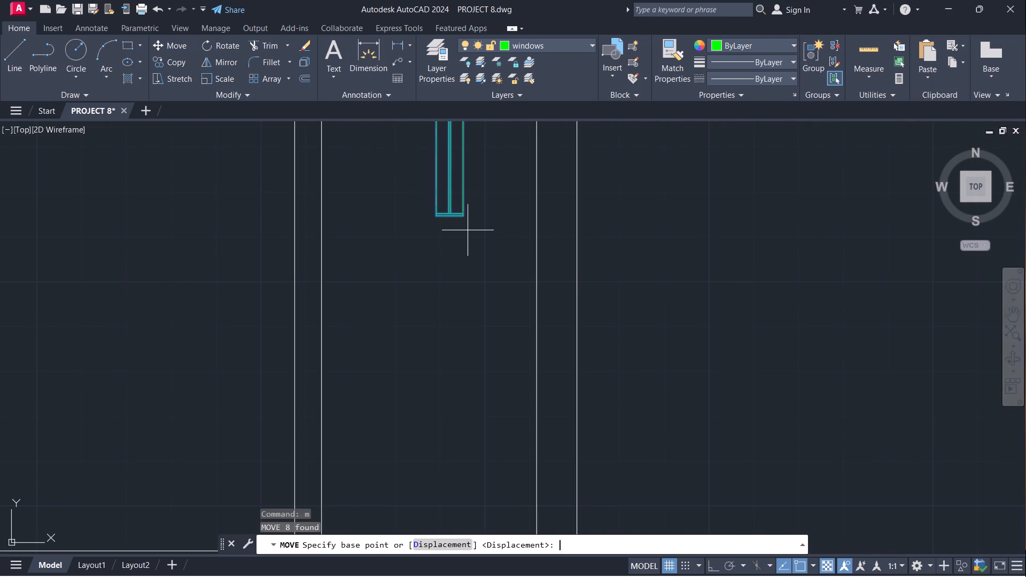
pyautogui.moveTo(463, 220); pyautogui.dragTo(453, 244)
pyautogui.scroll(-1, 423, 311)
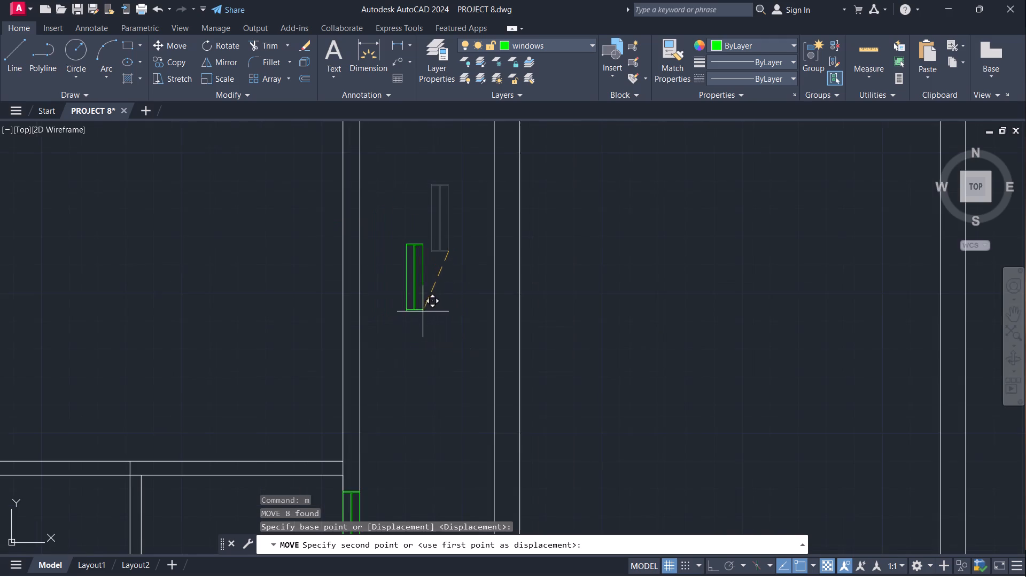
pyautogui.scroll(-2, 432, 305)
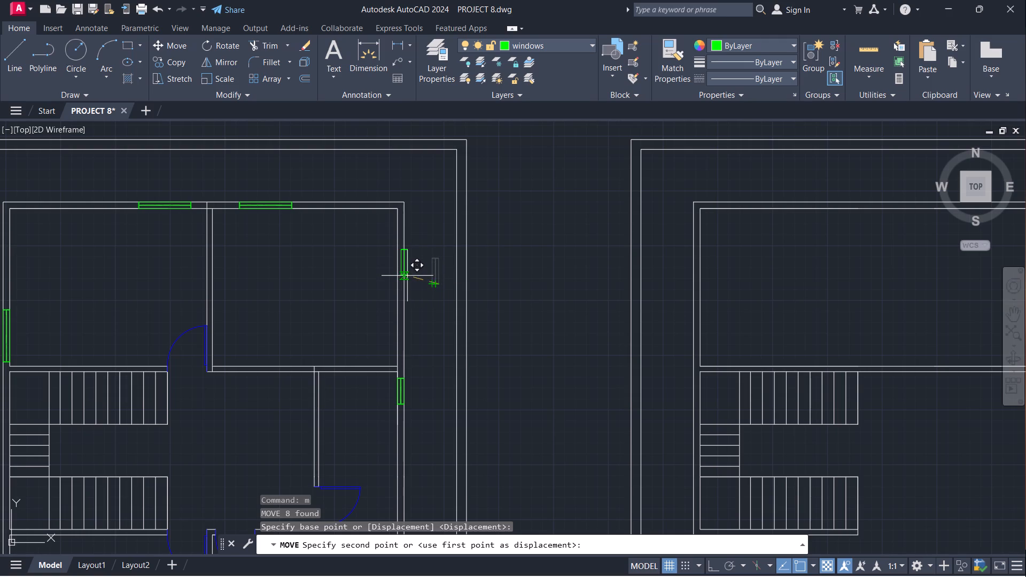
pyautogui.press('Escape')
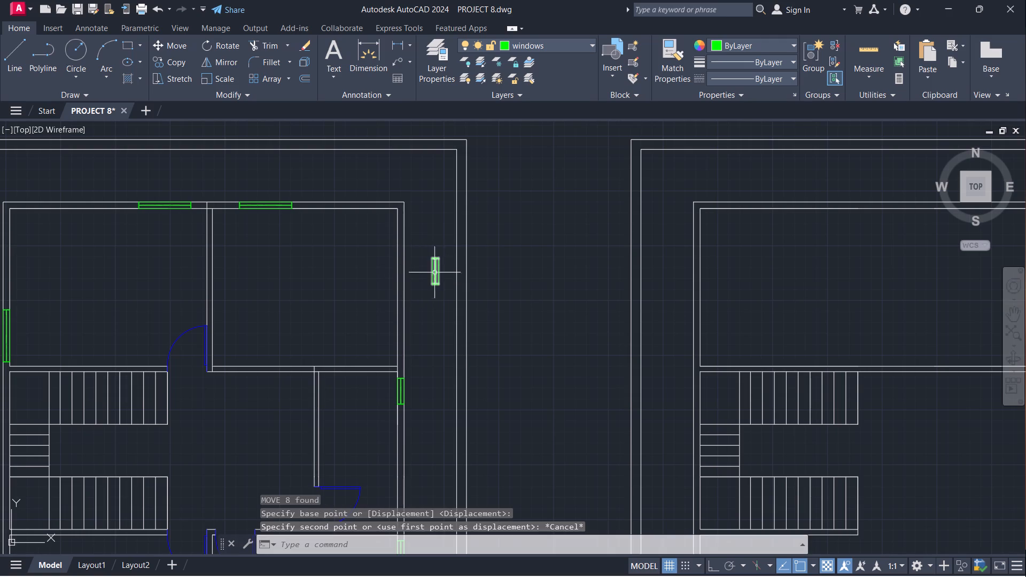
# Erase the remaining short vertical window outside the middle plan's upper-right room.
pyautogui.click(442, 273)
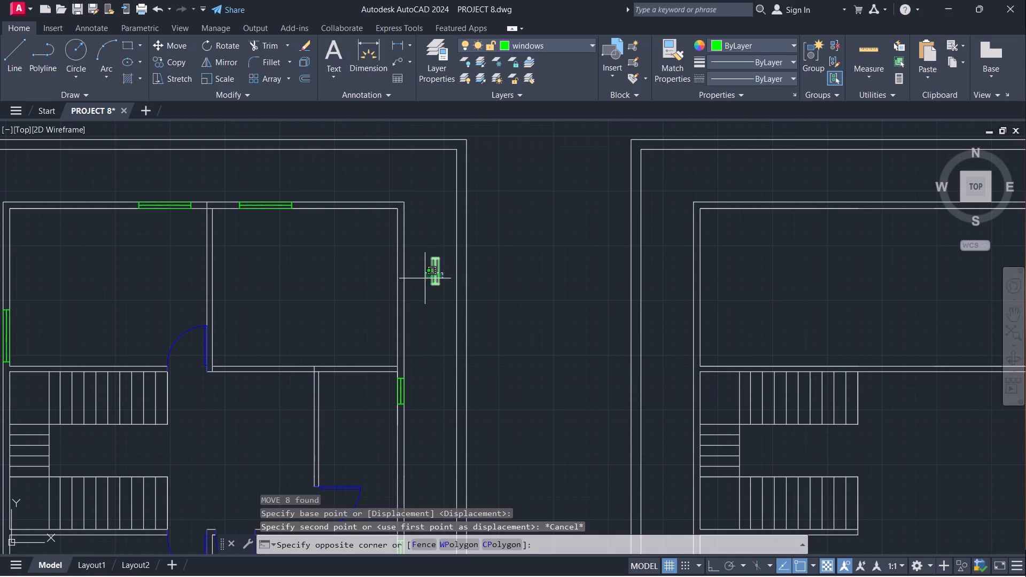
pyautogui.click(425, 278)
pyautogui.press('e')
pyautogui.press('Return')
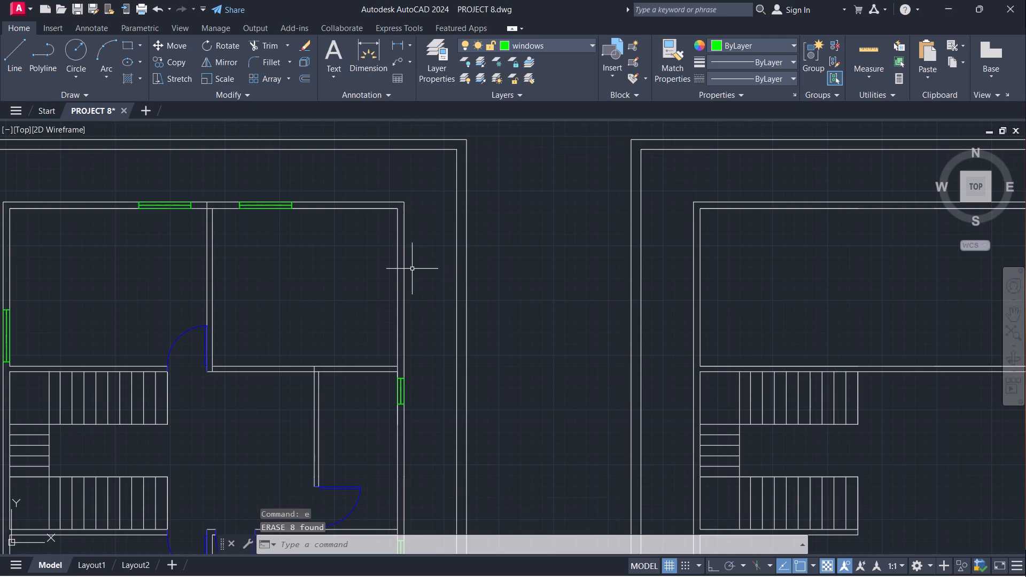
# Rotate the long horizontal sample window beside the first plan to vertical.
pyautogui.scroll(-1, 421, 253)
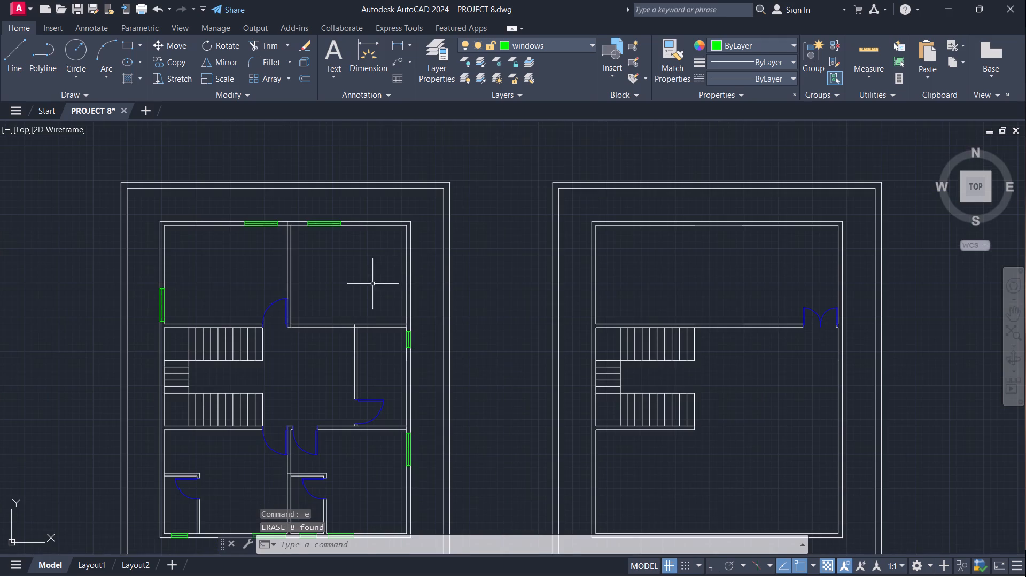
pyautogui.scroll(-1, 371, 284)
pyautogui.moveTo(371, 284); pyautogui.dragTo(507, 283, button='middle')
pyautogui.scroll(-1, 178, 295)
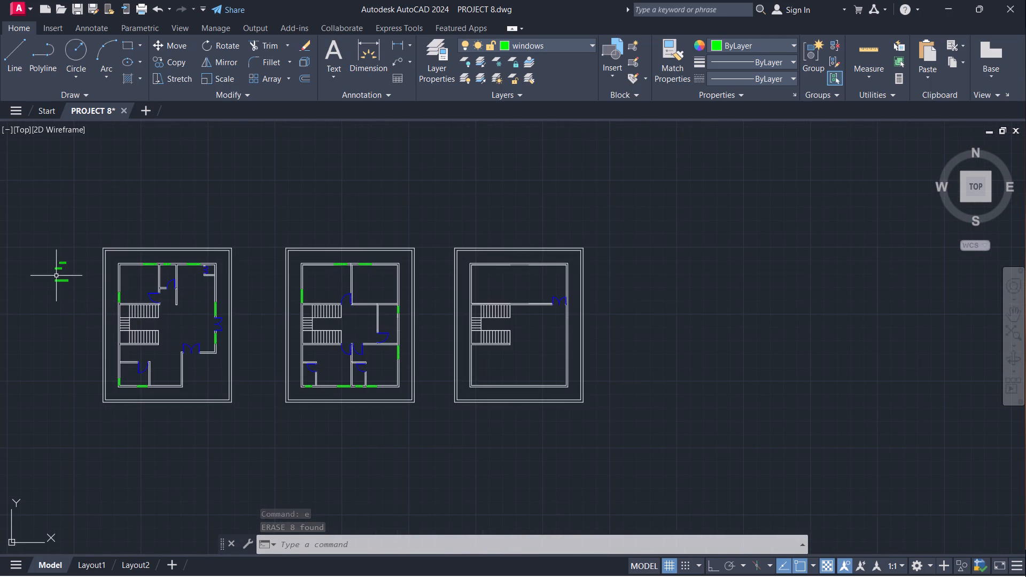
pyautogui.click(56, 279)
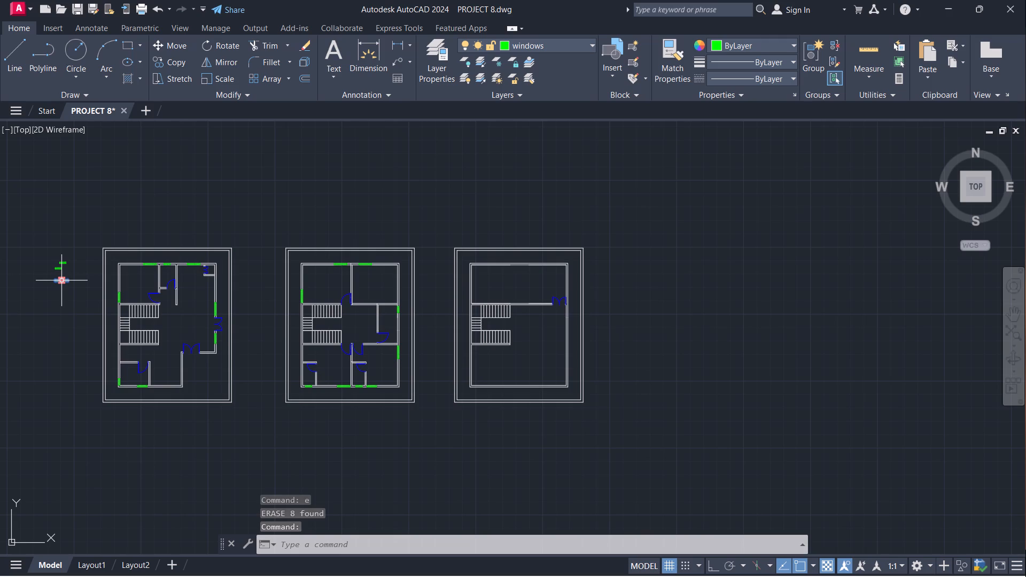
pyautogui.write('ro')
pyautogui.press('Return')
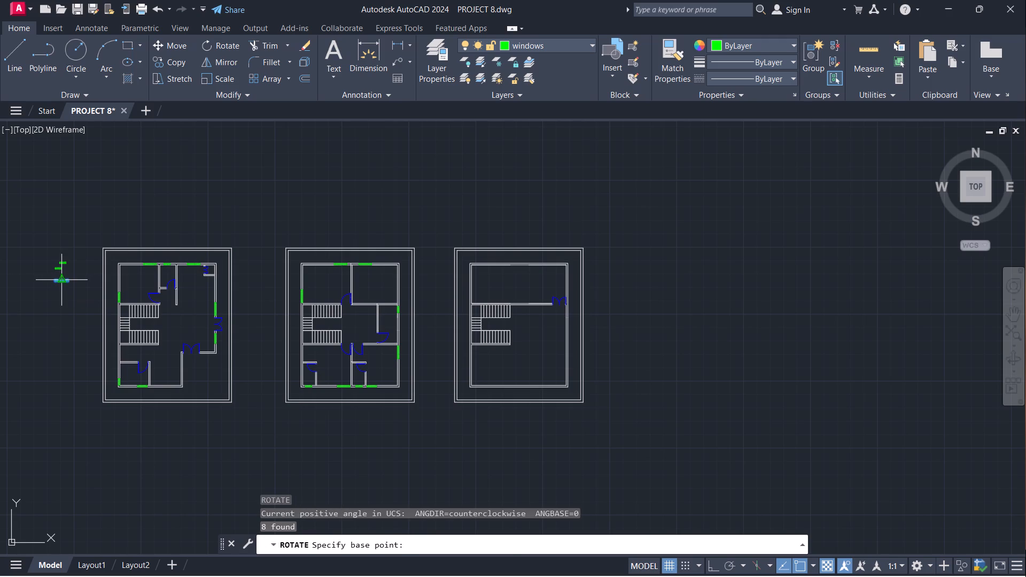
pyautogui.click(64, 279)
pyautogui.click(65, 344)
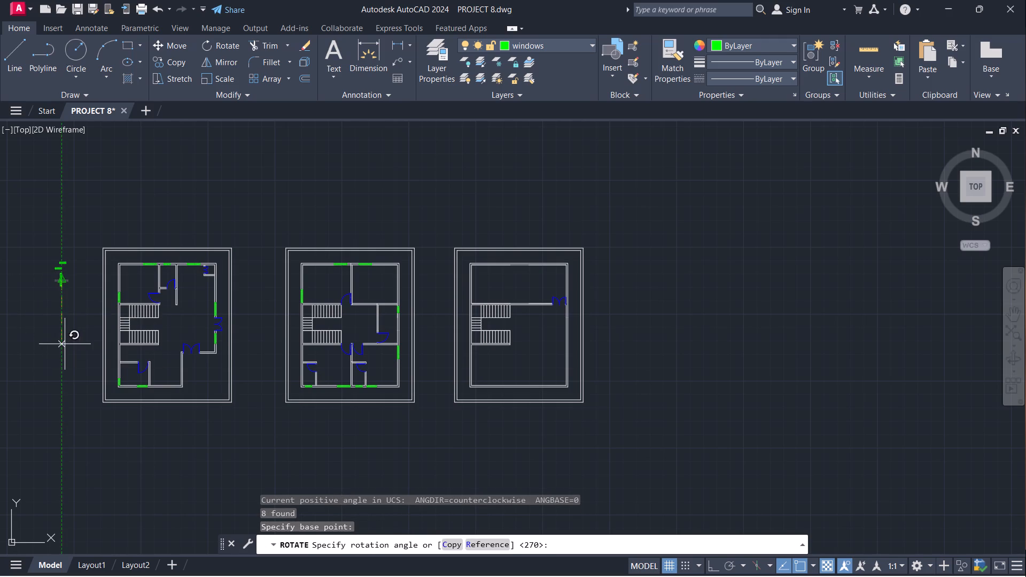
# Move the rotated long window from beside the first plan into the right exterior wall of the middle plan's upper-right room, about midway along.
pyautogui.click(58, 285)
pyautogui.press('m')
pyautogui.press('Return')
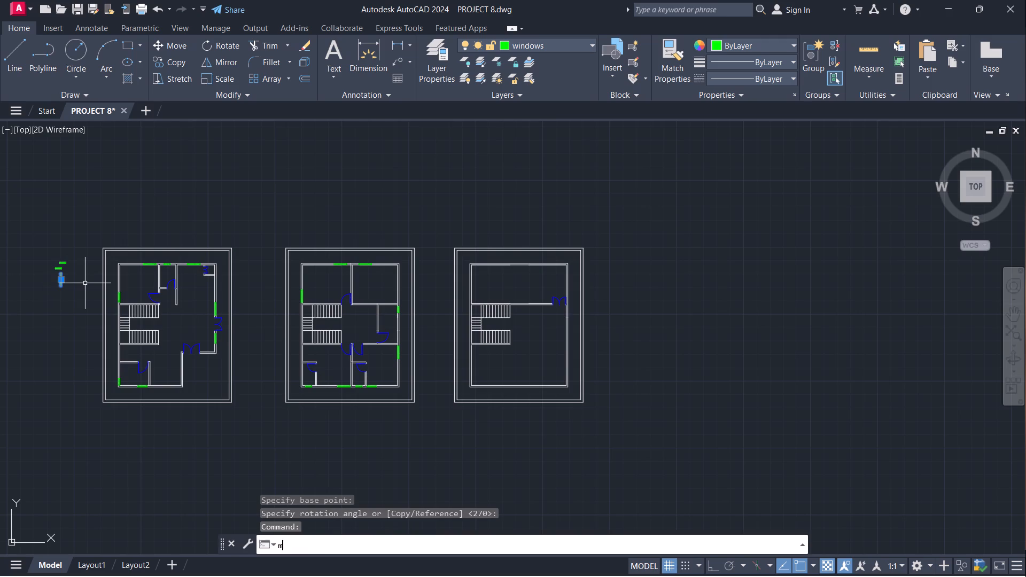
pyautogui.scroll(3, 72, 283)
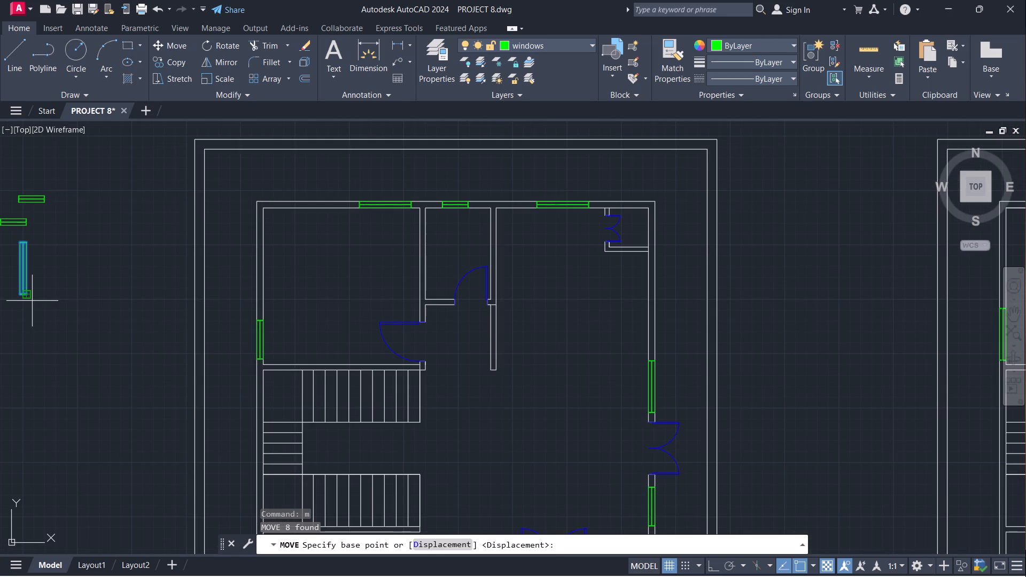
pyautogui.click(32, 301)
pyautogui.scroll(-3, 732, 307)
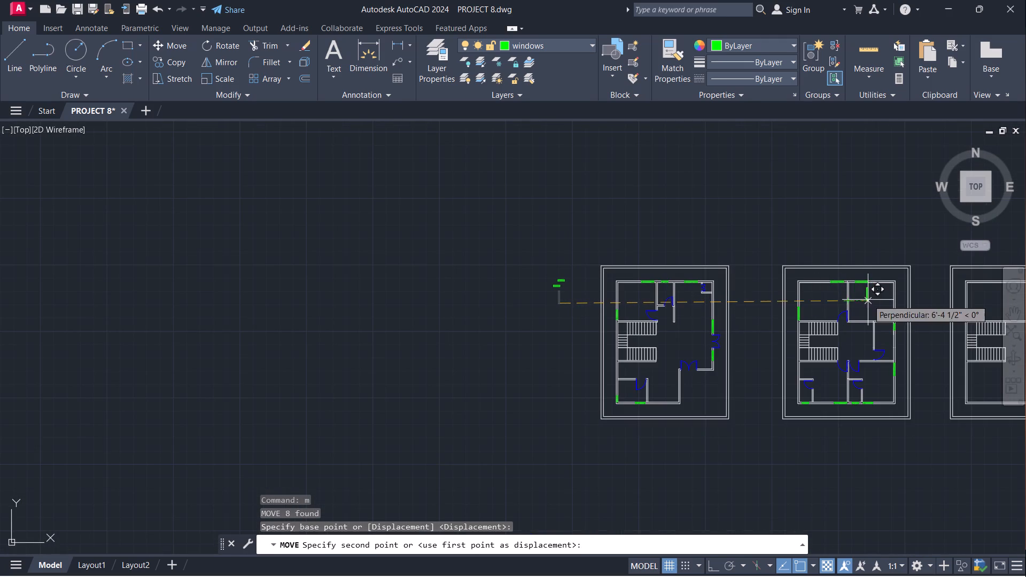
pyautogui.moveTo(868, 300); pyautogui.dragTo(650, 339, button='middle')
pyautogui.scroll(3, 689, 345)
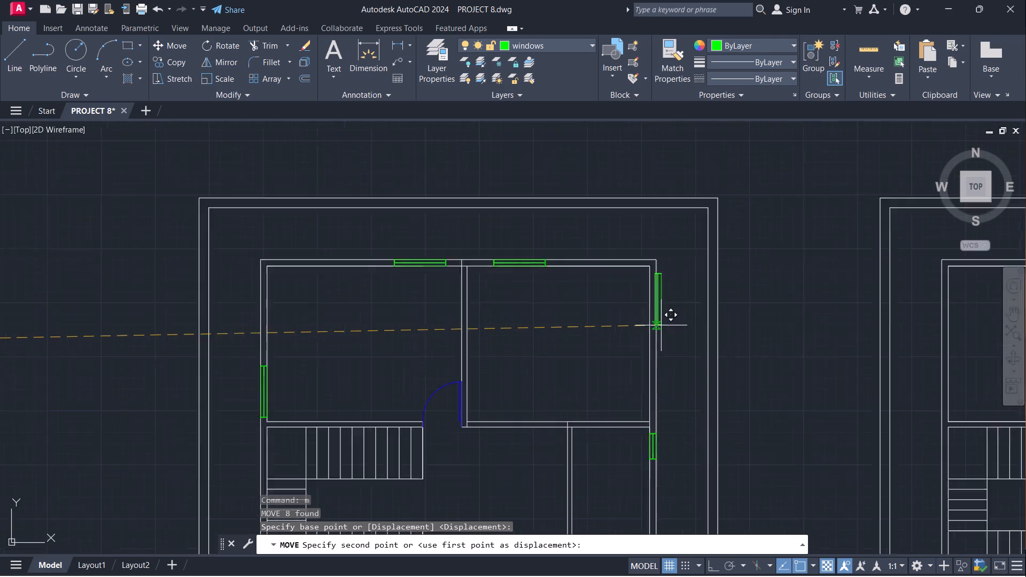
pyautogui.scroll(2, 661, 325)
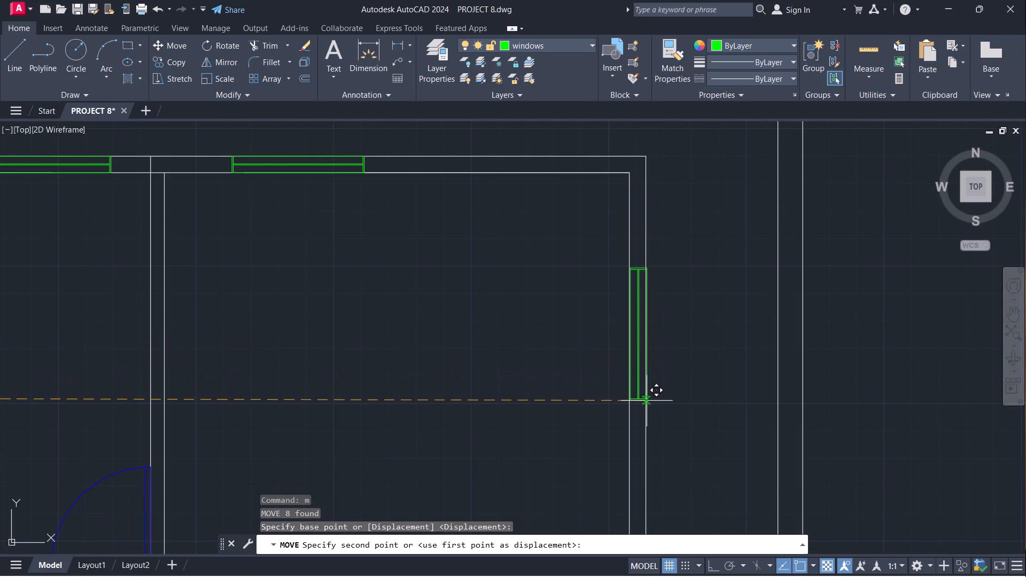
pyautogui.click(647, 401)
pyautogui.press('Escape')
# Erase the two leftover sample windows beside the first plan.
pyautogui.scroll(-4, 726, 307)
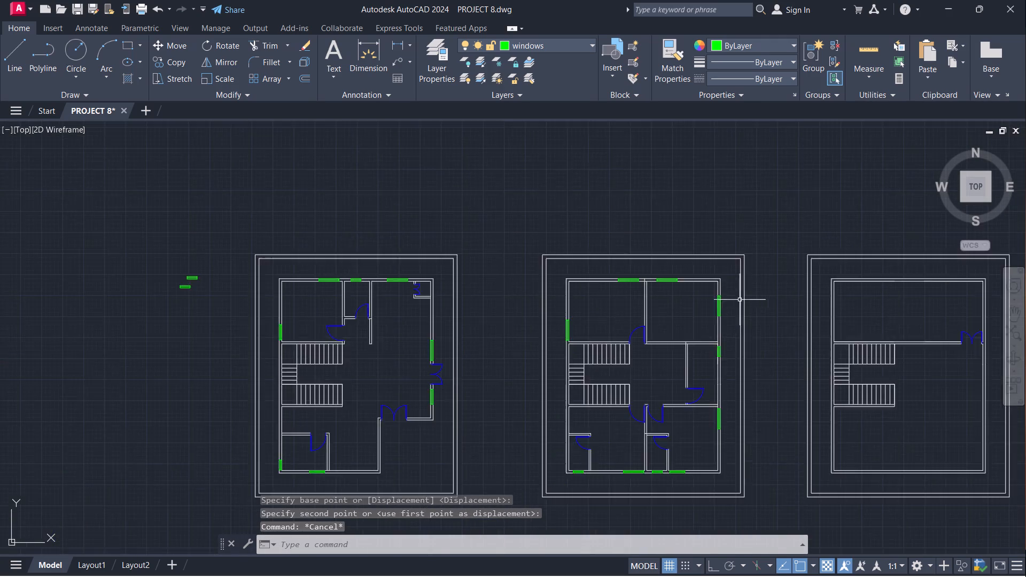
pyautogui.scroll(-1, 740, 300)
pyautogui.moveTo(771, 479); pyautogui.dragTo(673, 383, button='middle')
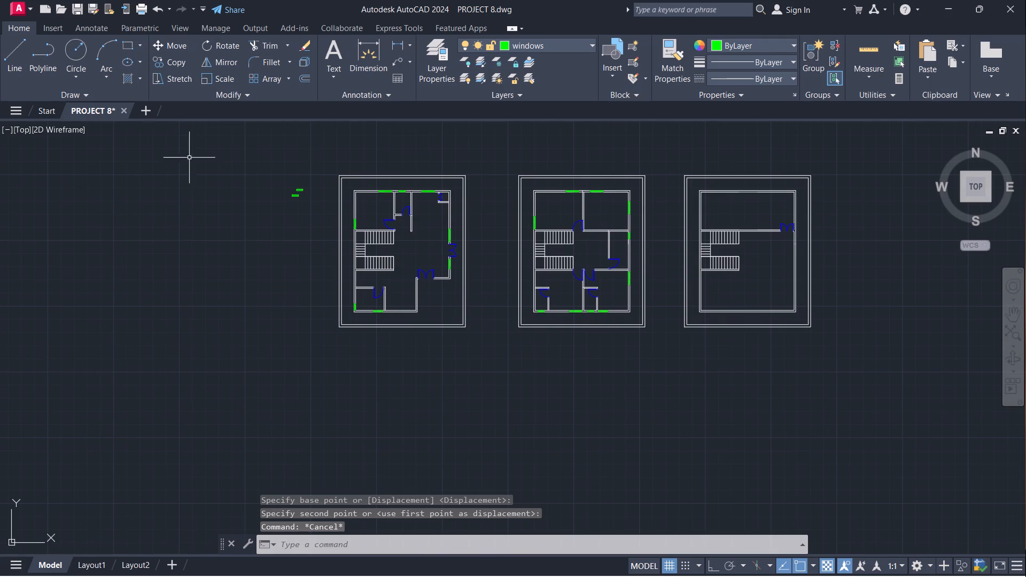
pyautogui.moveTo(242, 154); pyautogui.dragTo(243, 164)
pyautogui.moveTo(355, 240); pyautogui.dragTo(348, 240)
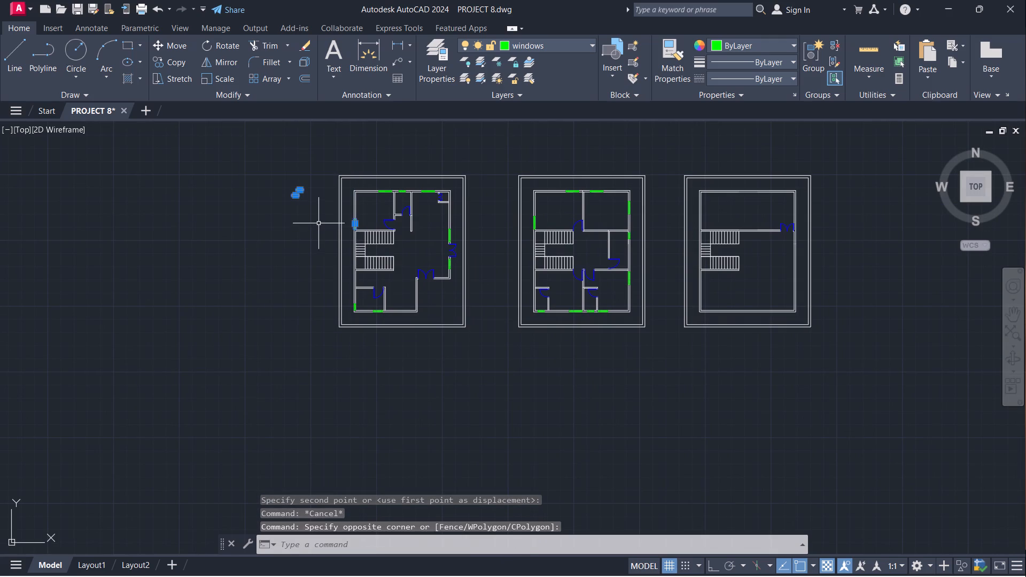
pyautogui.press('Escape')
pyautogui.click(277, 175)
pyautogui.click(309, 214)
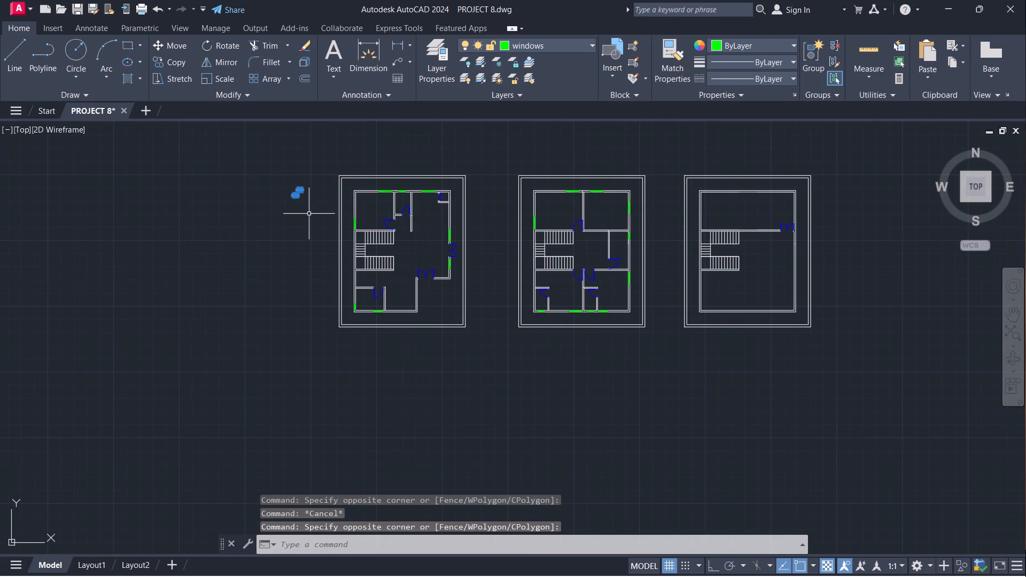
pyautogui.press('e')
pyautogui.press('Return')
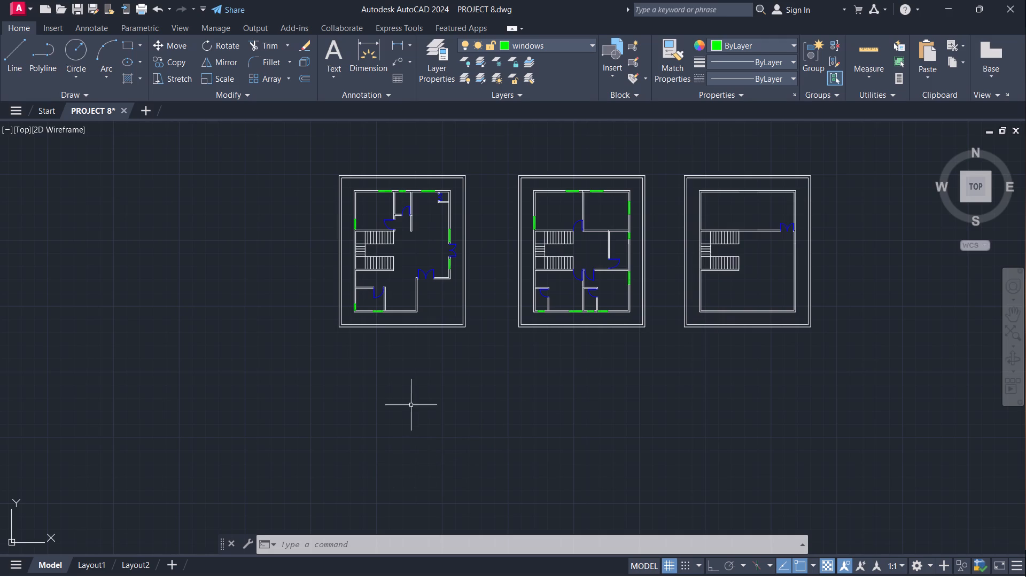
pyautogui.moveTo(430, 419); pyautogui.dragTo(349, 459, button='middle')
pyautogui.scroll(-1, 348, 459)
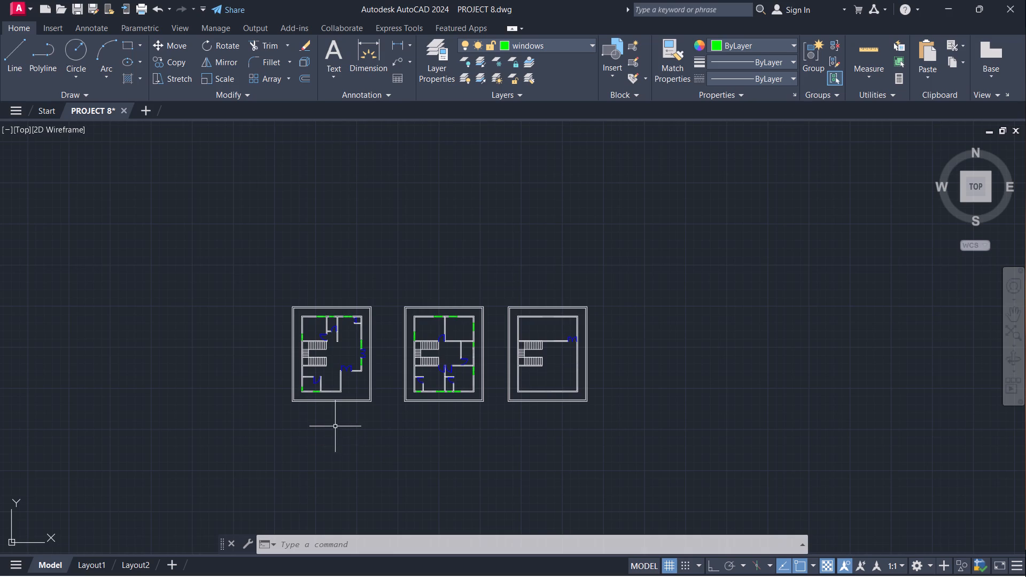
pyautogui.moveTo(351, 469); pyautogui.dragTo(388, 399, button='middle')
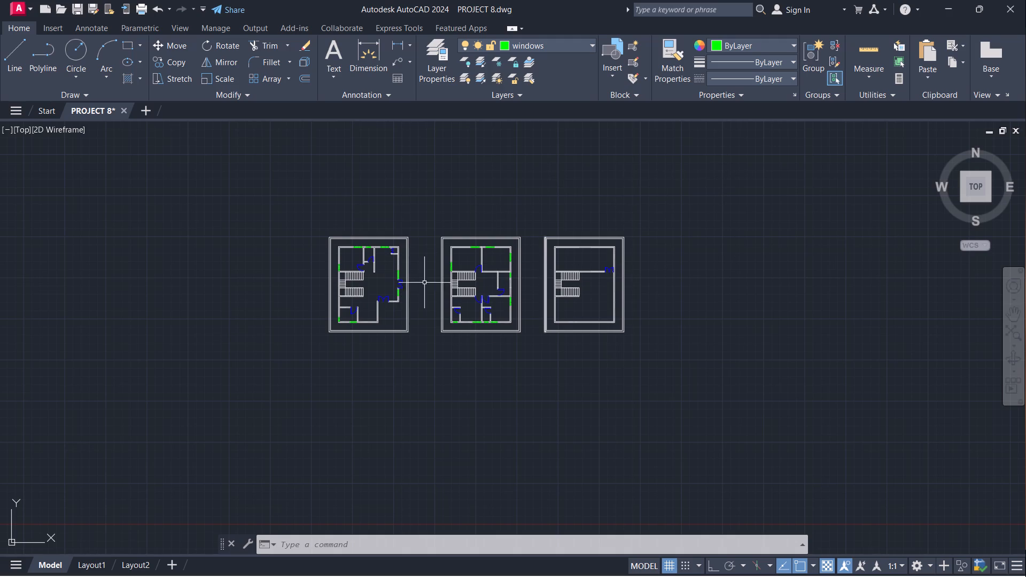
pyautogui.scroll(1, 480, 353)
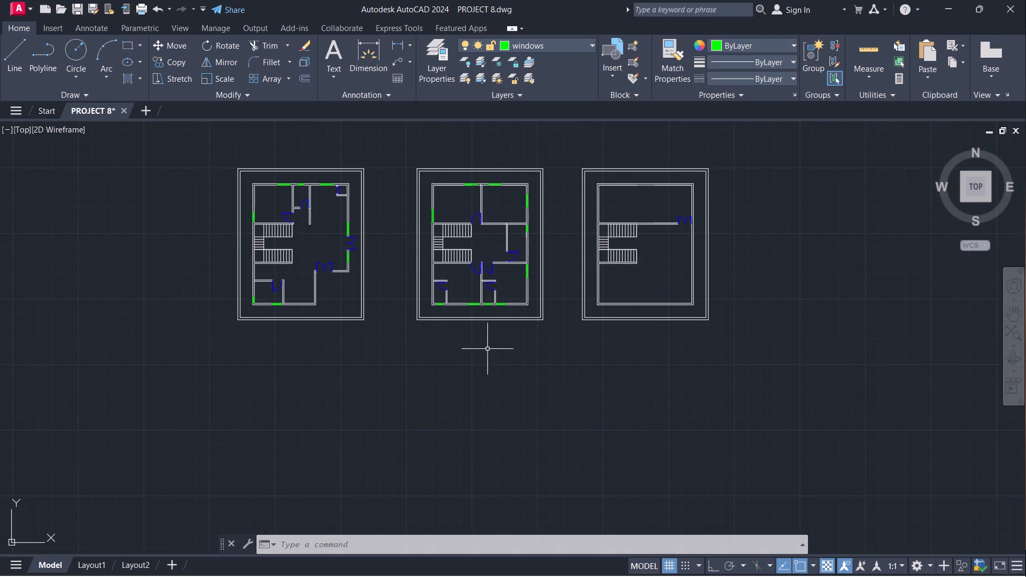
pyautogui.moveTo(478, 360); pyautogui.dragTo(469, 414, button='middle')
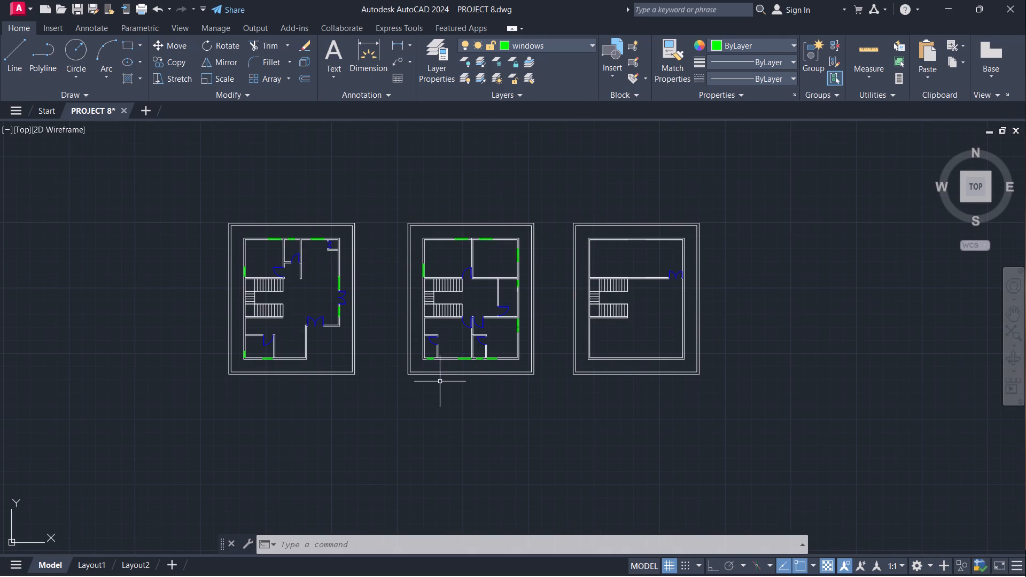
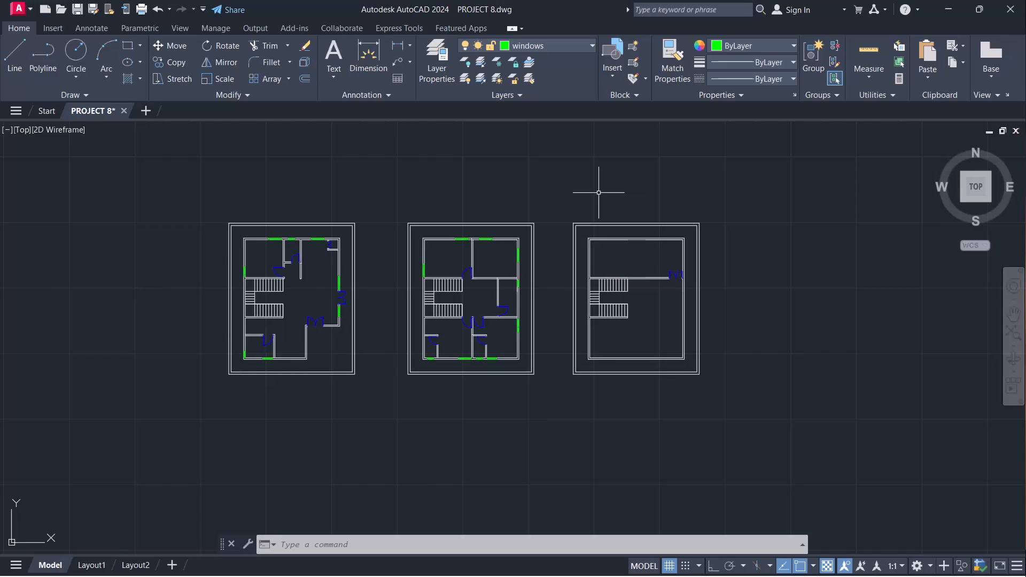
# Measure the inside width of the third plan's upper room with a linear dimension.
pyautogui.click(395, 46)
pyautogui.scroll(3, 626, 268)
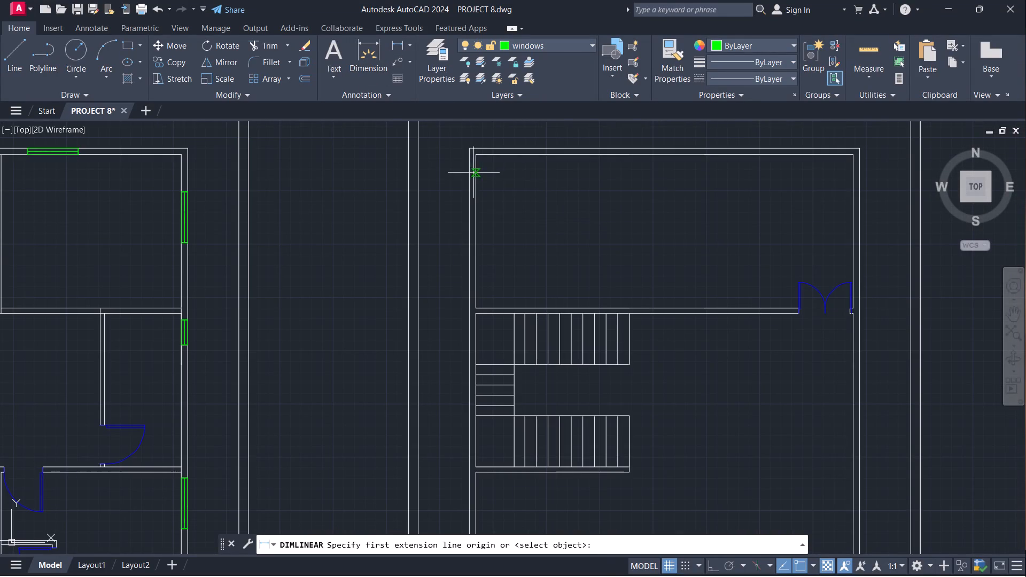
pyautogui.click(477, 159)
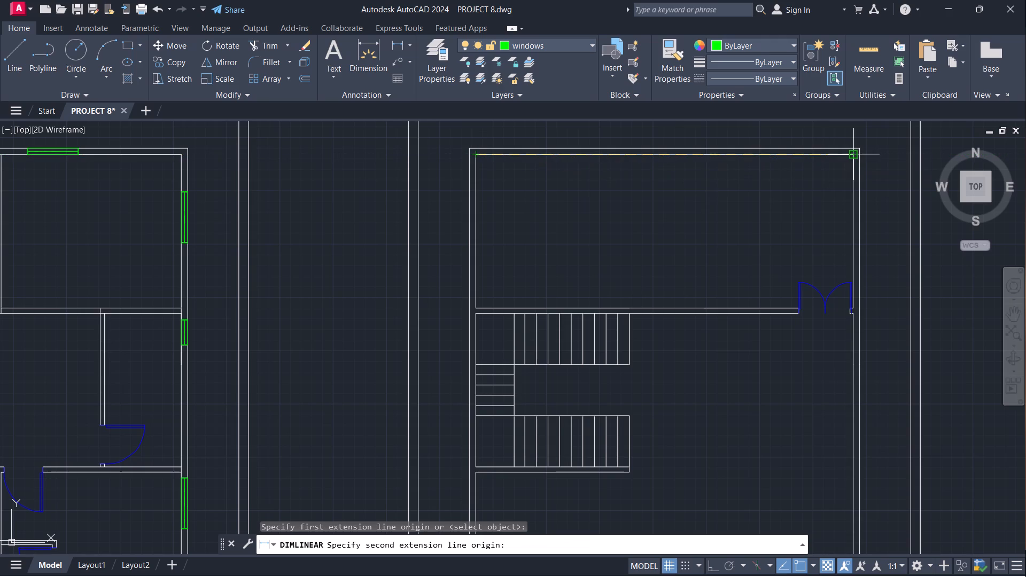
pyautogui.click(856, 153)
pyautogui.scroll(2, 708, 244)
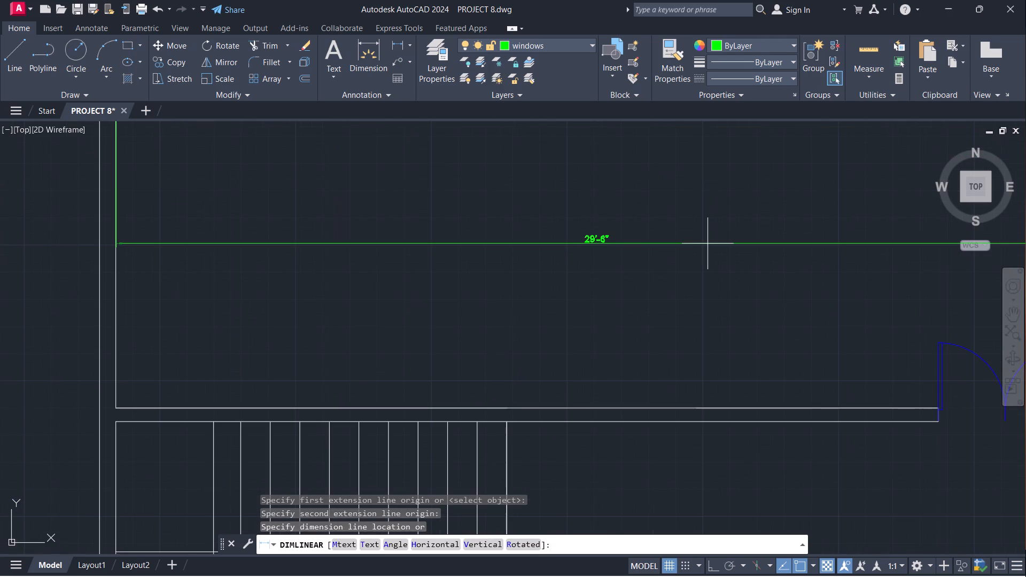
pyautogui.press('Escape')
pyautogui.scroll(-1, 766, 258)
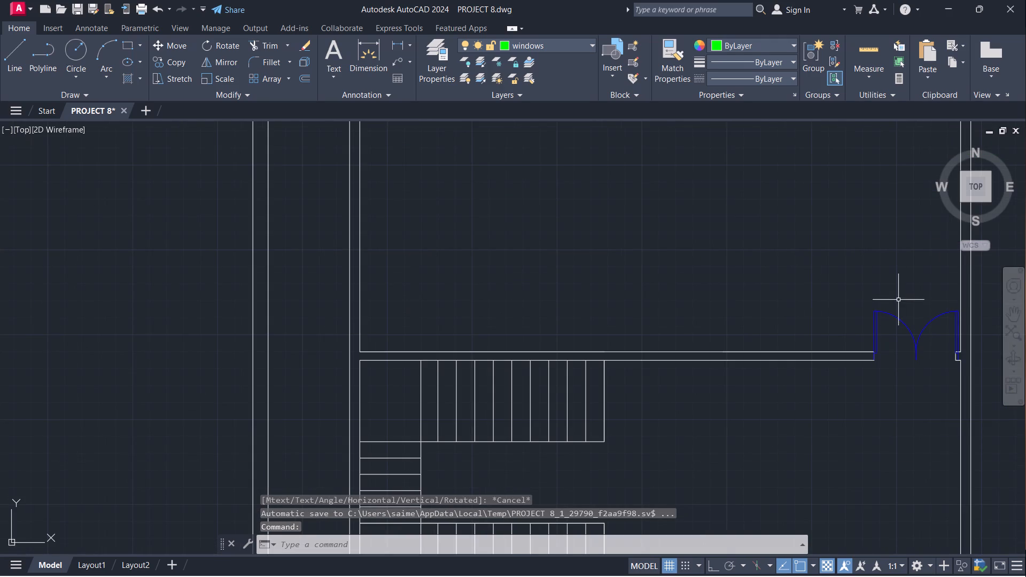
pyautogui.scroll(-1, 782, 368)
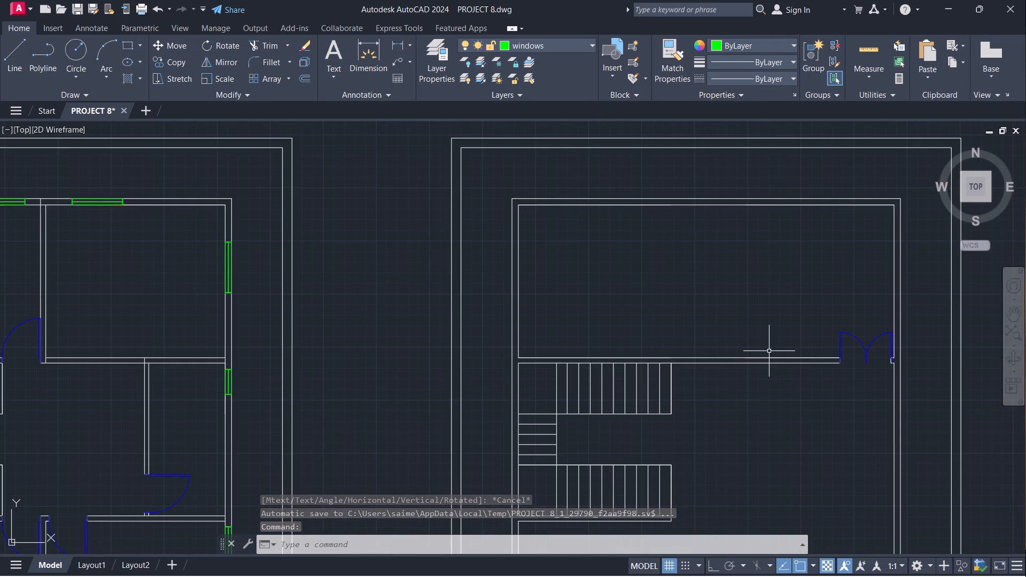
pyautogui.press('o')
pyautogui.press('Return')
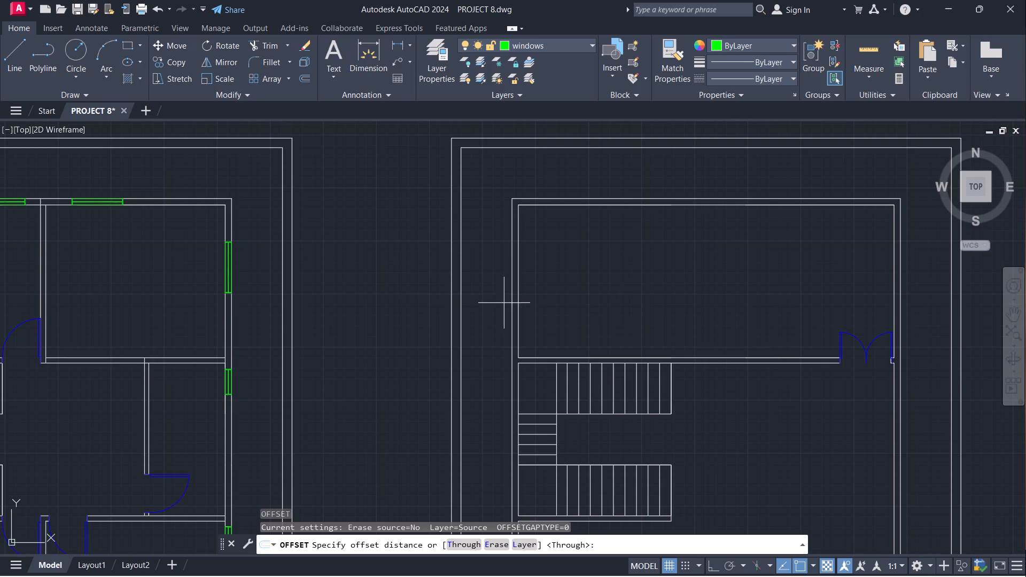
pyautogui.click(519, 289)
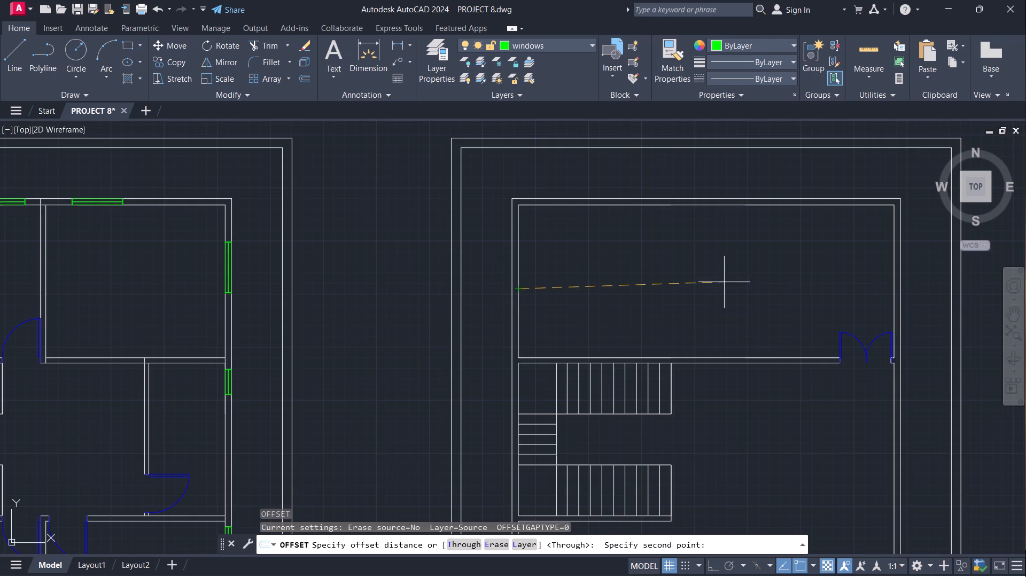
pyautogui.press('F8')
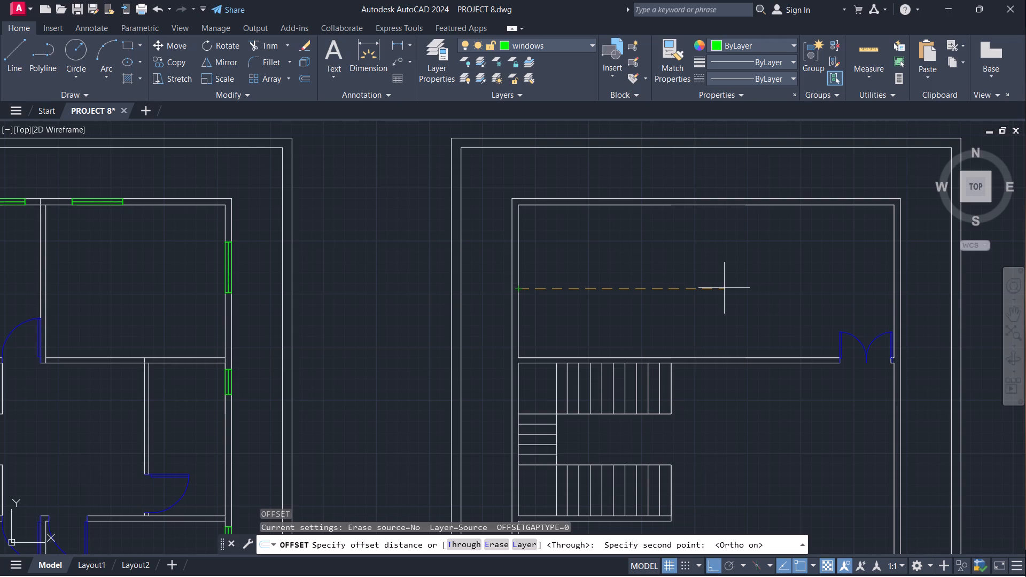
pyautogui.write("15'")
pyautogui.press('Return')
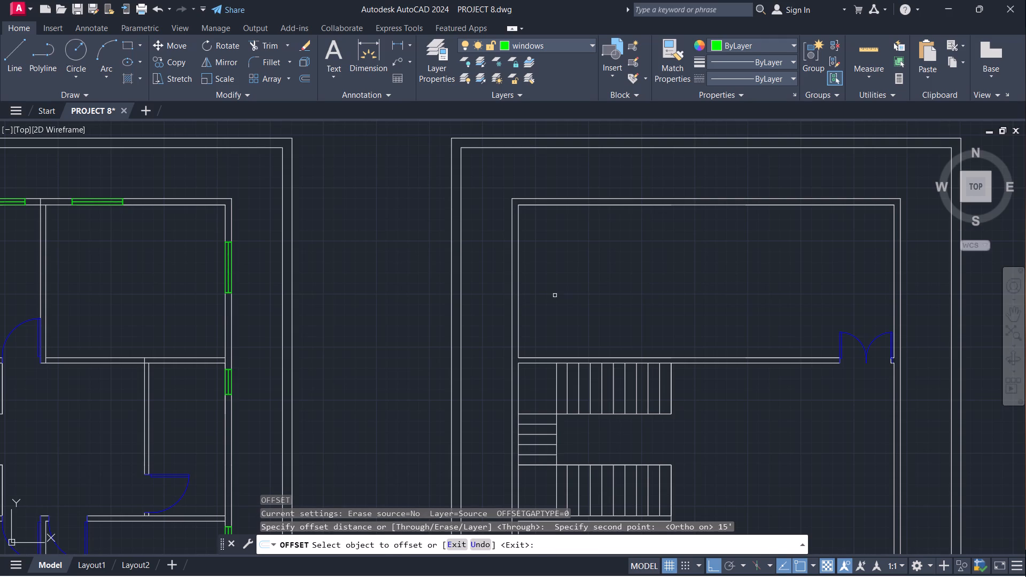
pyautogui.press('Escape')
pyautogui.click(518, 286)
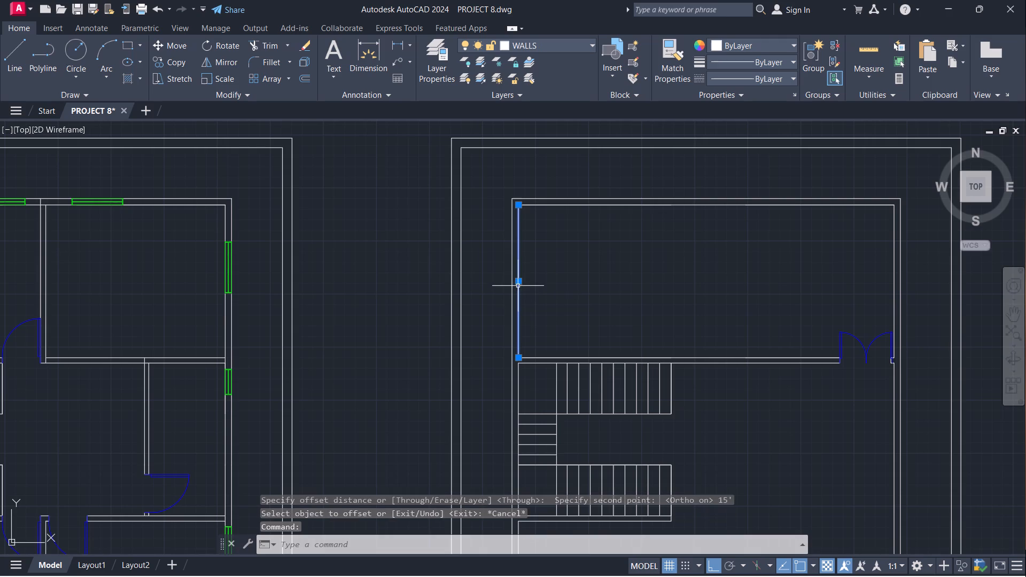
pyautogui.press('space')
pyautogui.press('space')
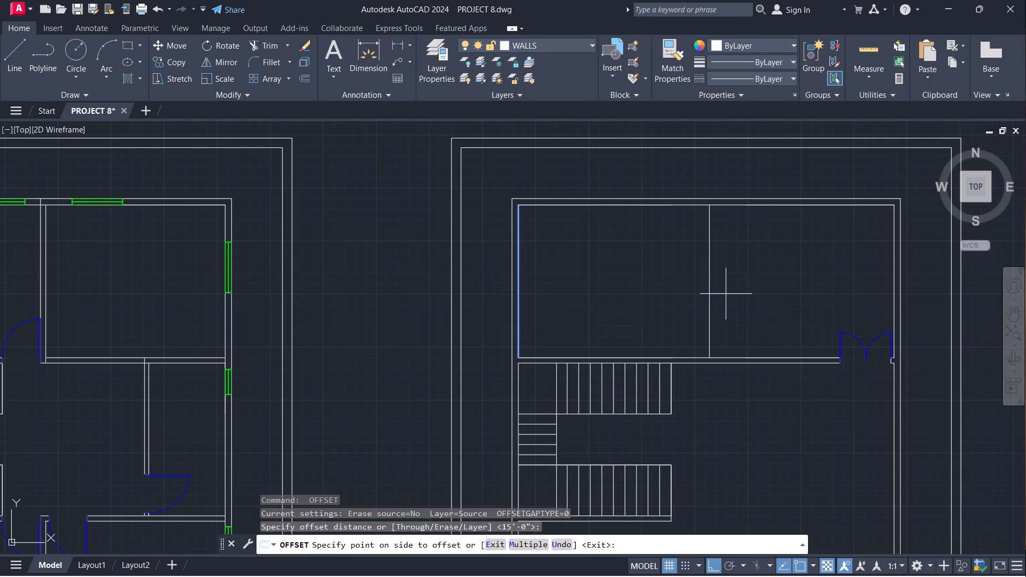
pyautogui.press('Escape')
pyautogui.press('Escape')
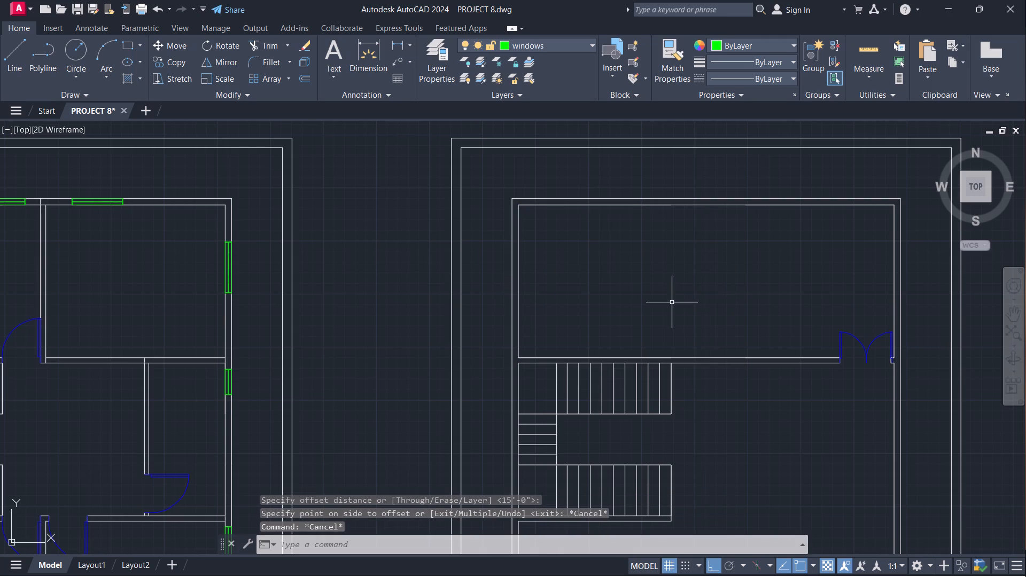
# Offset the inner line of the left exterior wall in the third plan's upper room 20' into the room.
pyautogui.press('space')
pyautogui.click(518, 297)
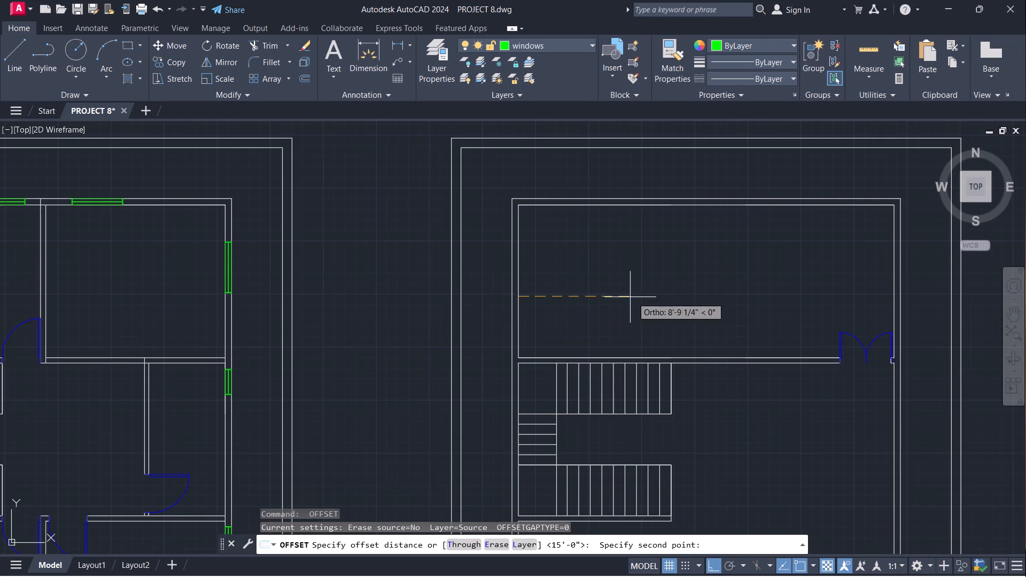
pyautogui.write("20'")
pyautogui.press('Return')
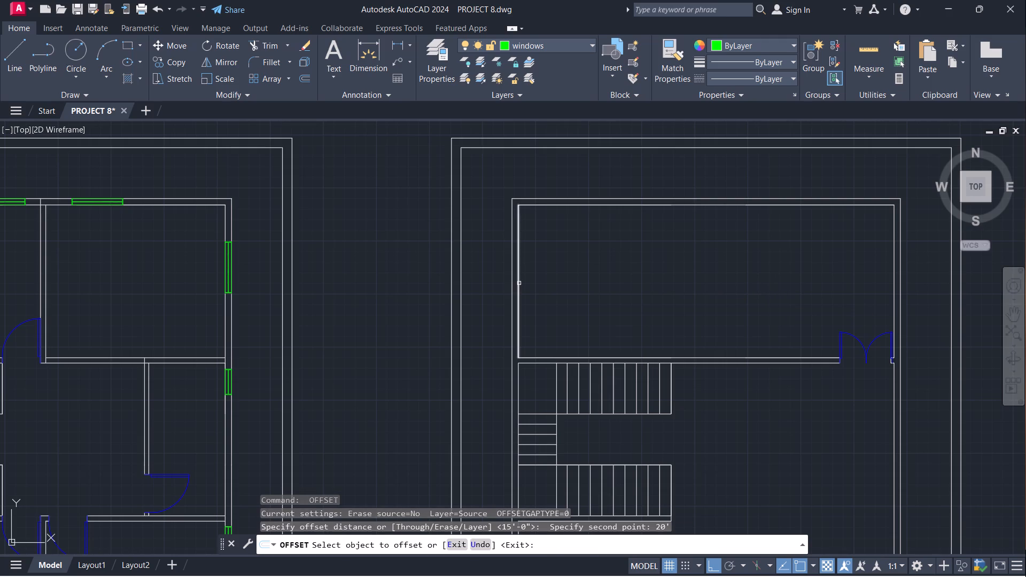
pyautogui.click(519, 283)
pyautogui.click(732, 280)
pyautogui.press('Escape')
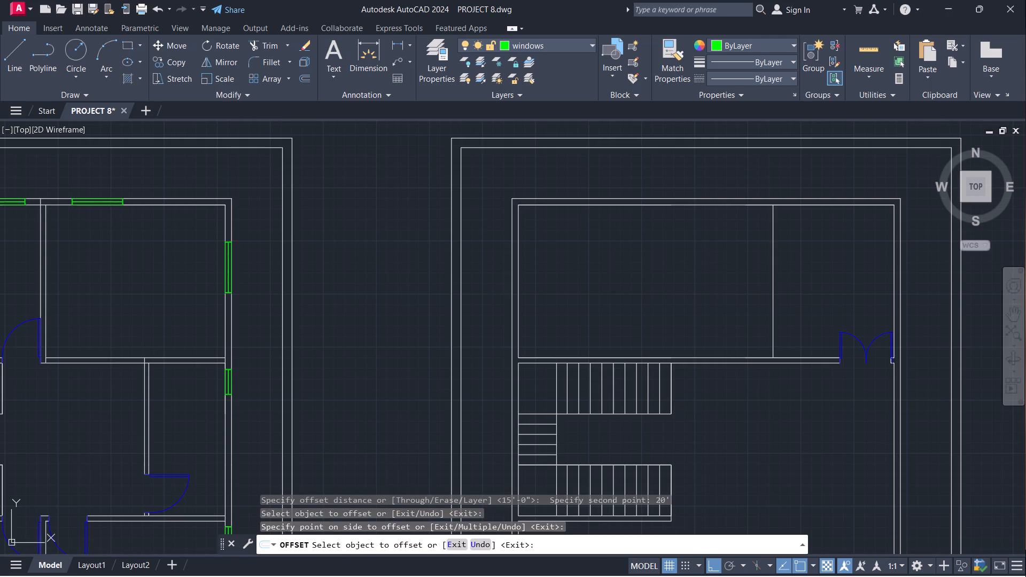
# Offset the new partition line 5 inches to the right to form the second face of the partition wall.
pyautogui.press('space')
pyautogui.click(775, 283)
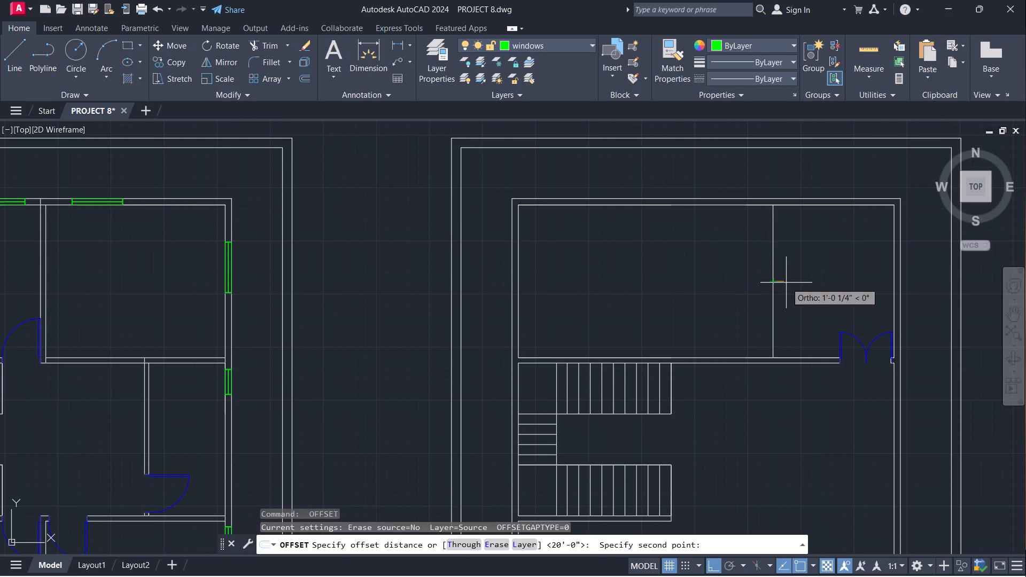
pyautogui.press('5')
pyautogui.press('Return')
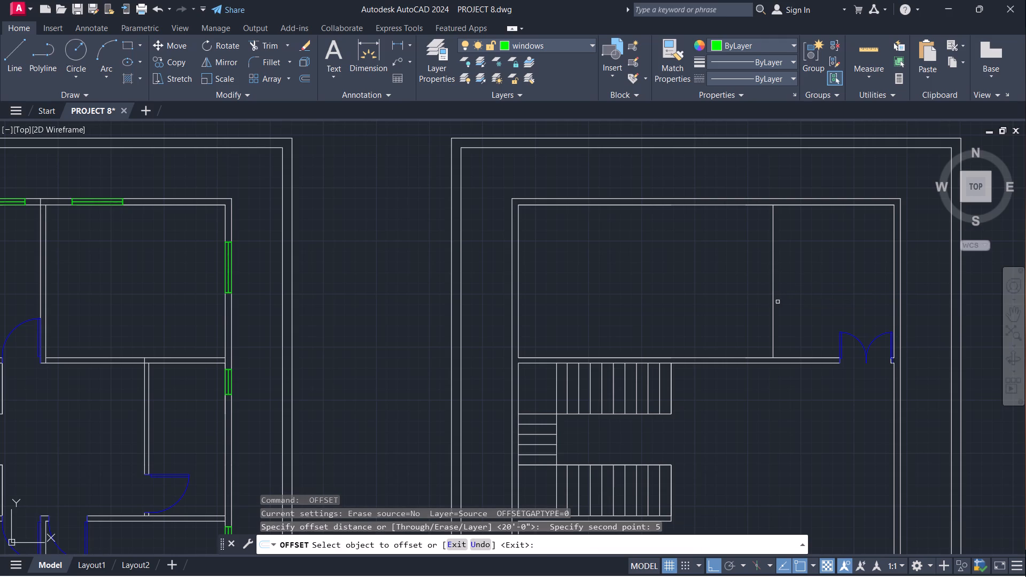
pyautogui.moveTo(772, 302); pyautogui.dragTo(777, 302)
pyautogui.moveTo(810, 299); pyautogui.dragTo(817, 296)
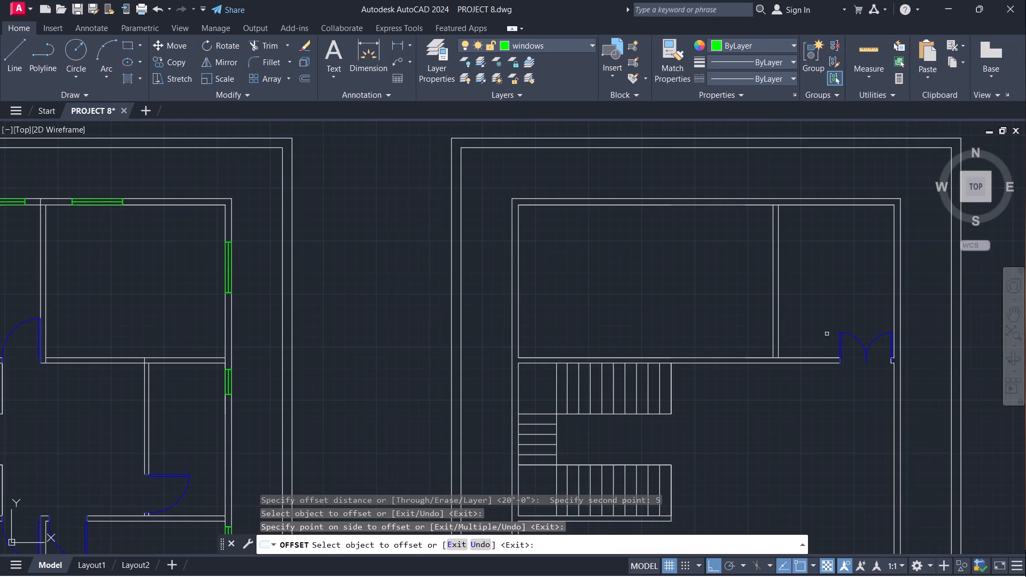
pyautogui.scroll(2, 794, 347)
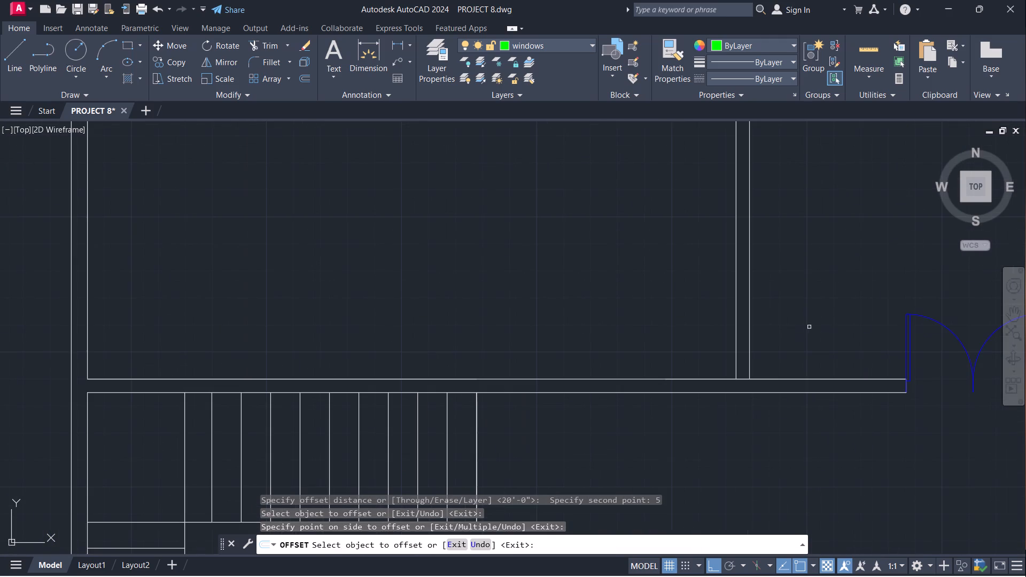
pyautogui.press('Escape')
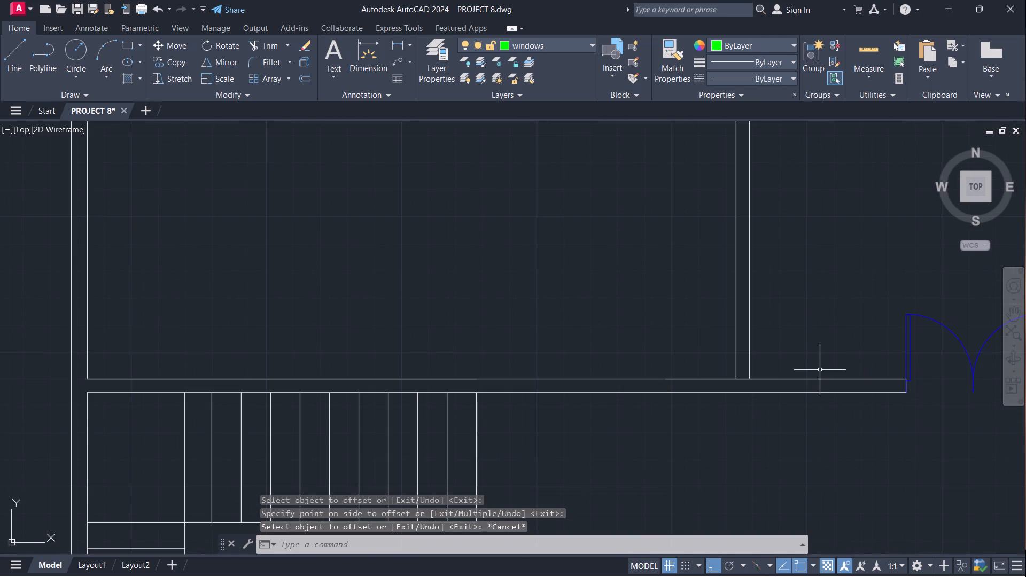
# Extend the partition's right-hand line down to the lower line of the horizontal wall beneath it.
pyautogui.press('e')
pyautogui.press('x')
pyautogui.press('Return')
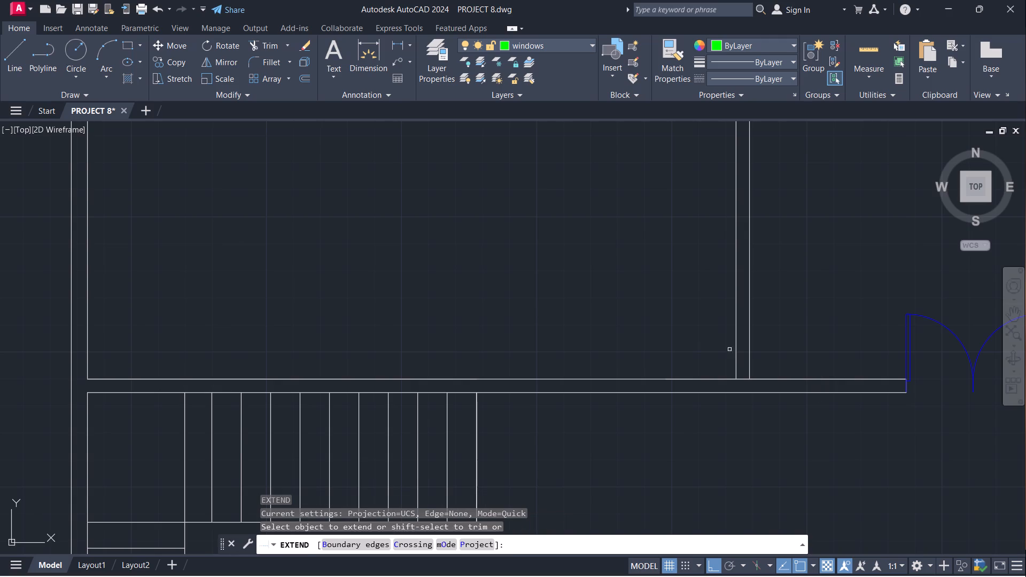
pyautogui.click(749, 350)
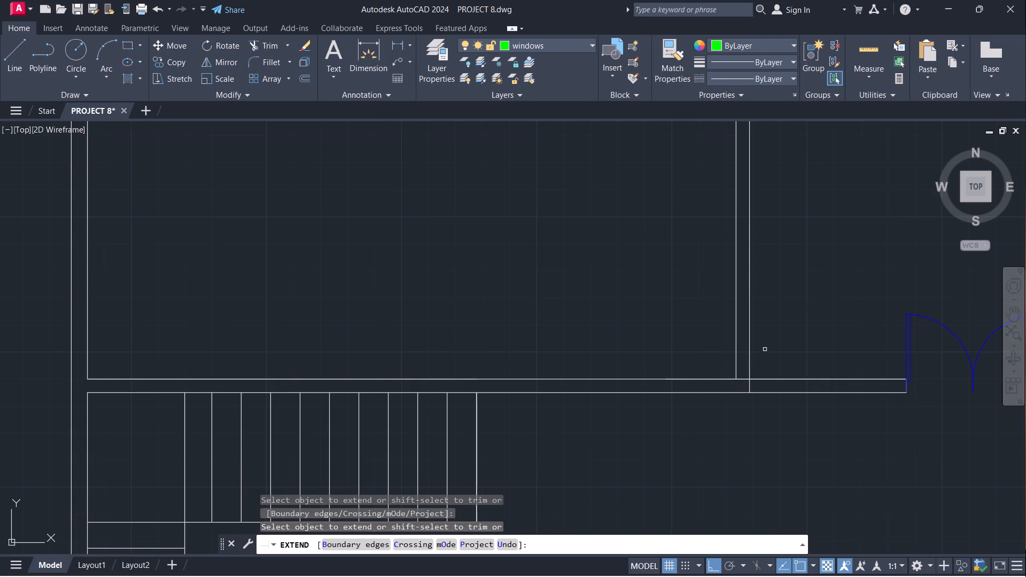
pyautogui.press('Escape')
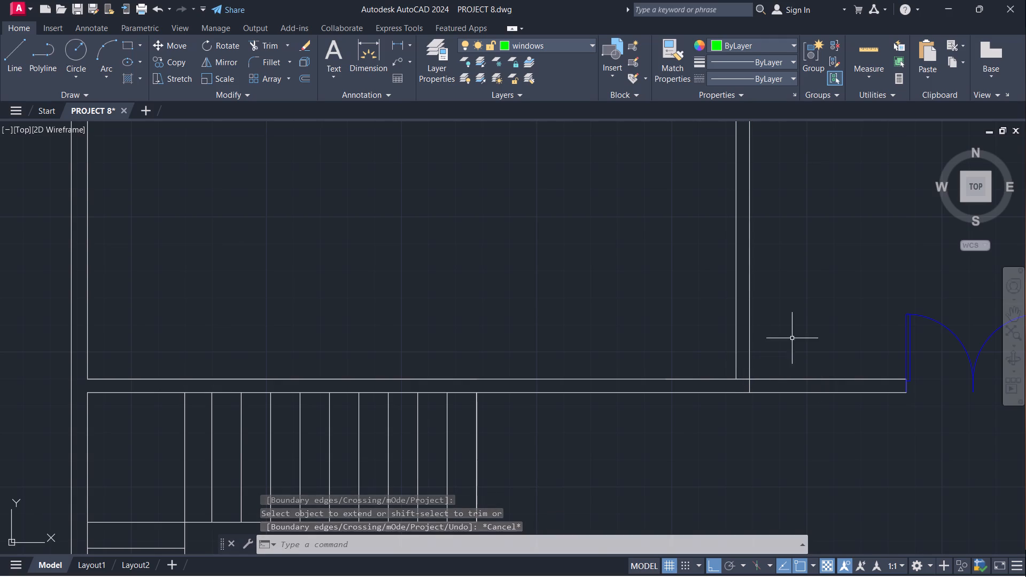
# Outline a 4' door opening in the horizontal wall with lines, starting 3 inches left of the partition's left face and crossing the wall at both ends.
pyautogui.scroll(-1, 800, 318)
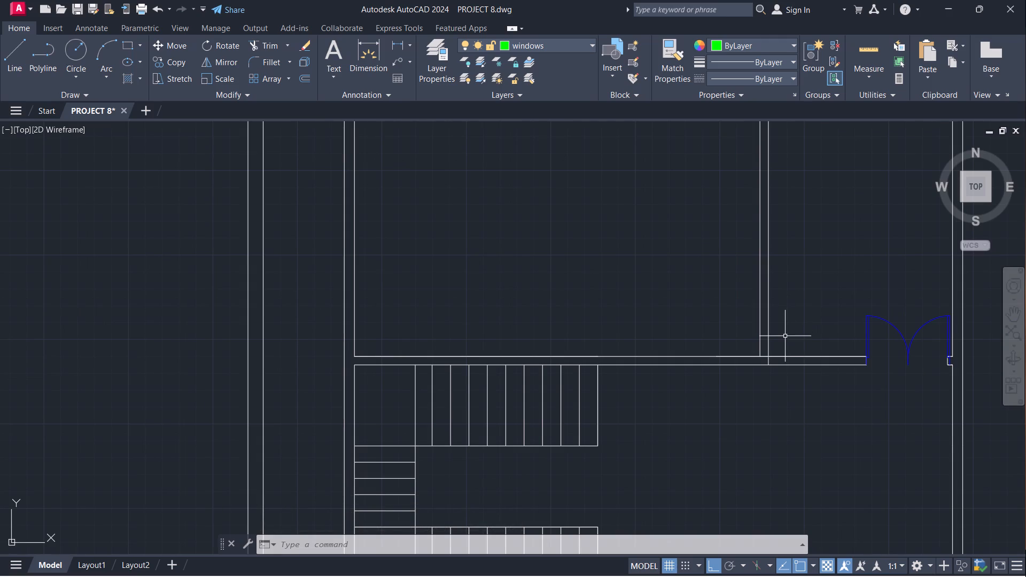
pyautogui.press('l')
pyautogui.press('Return')
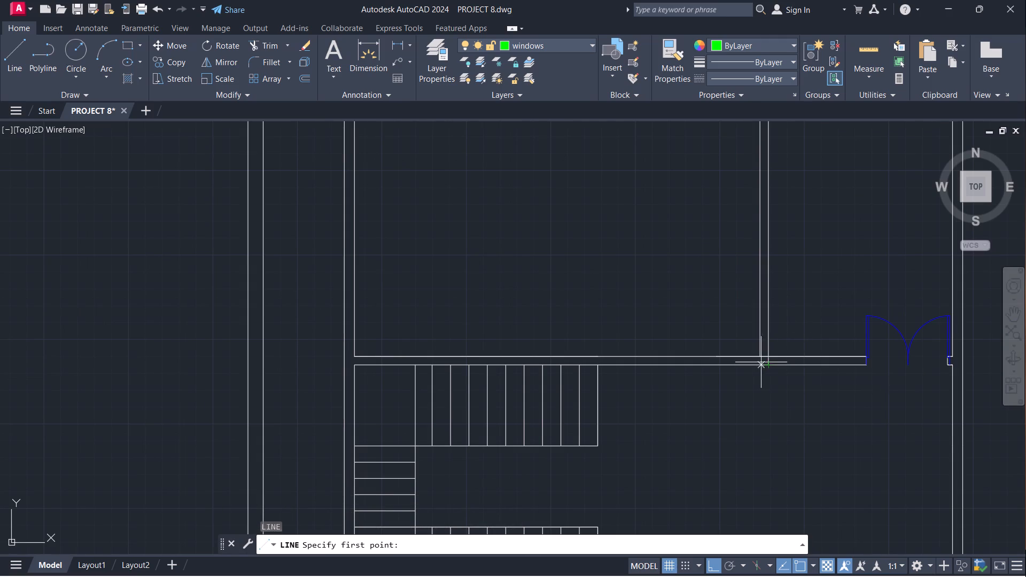
pyautogui.scroll(2, 758, 355)
pyautogui.click(760, 362)
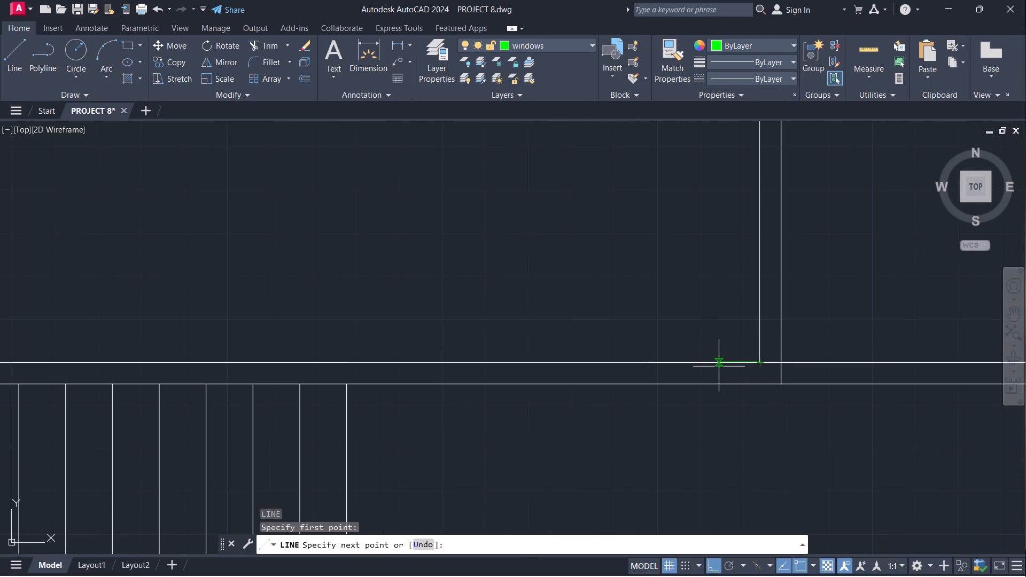
pyautogui.press('3')
pyautogui.press('Return')
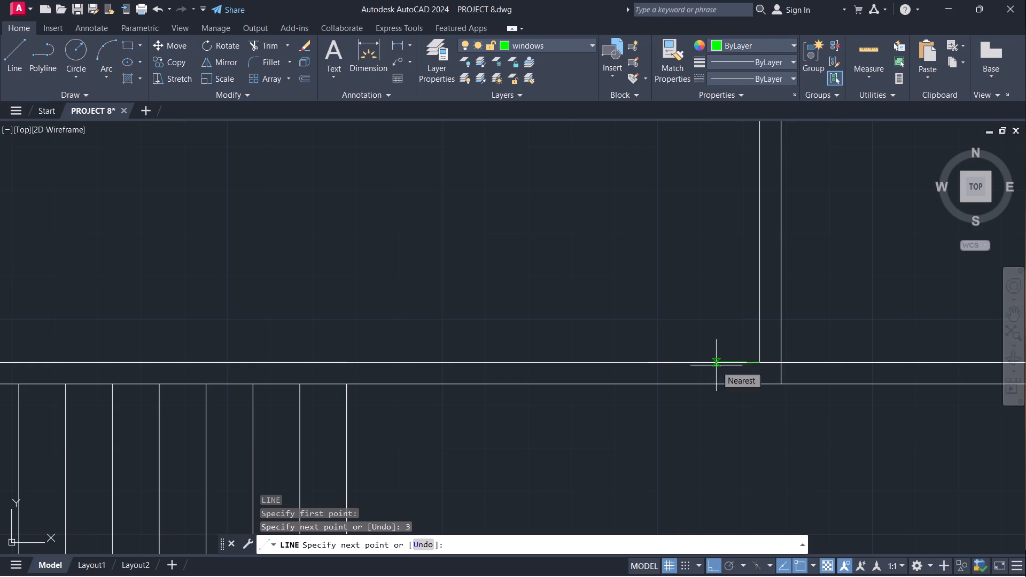
pyautogui.click(752, 385)
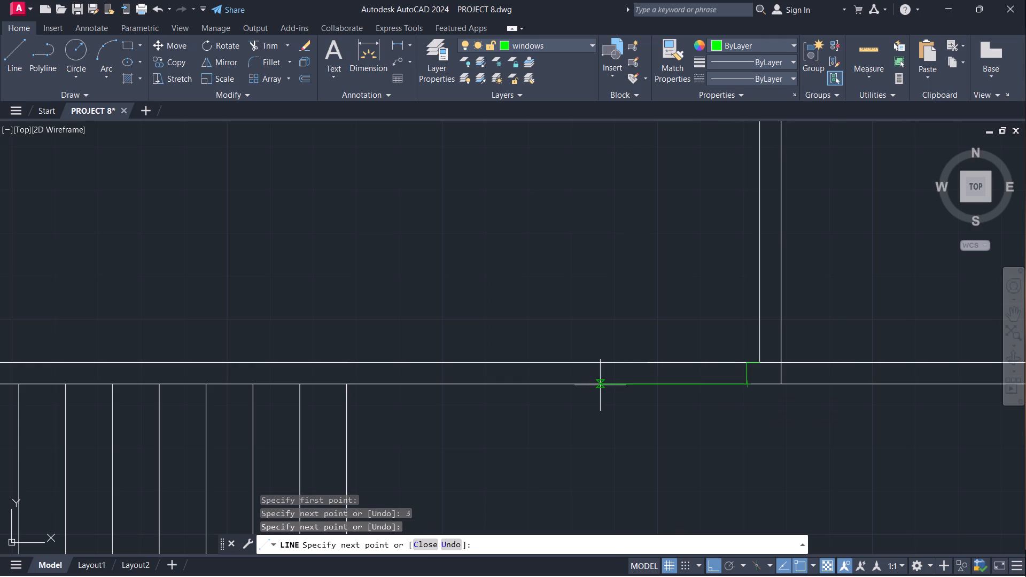
pyautogui.write("4'")
pyautogui.press('Return')
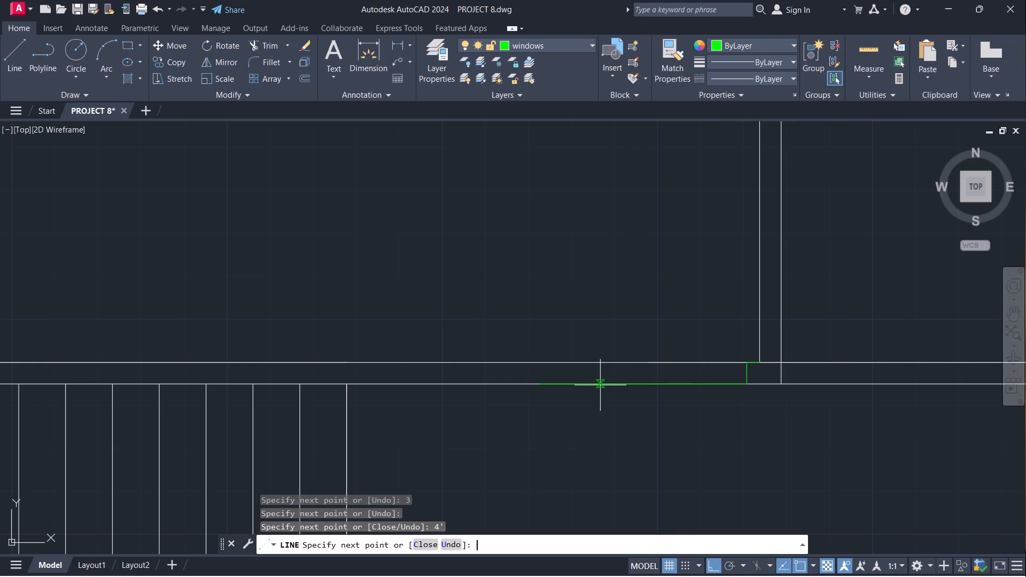
pyautogui.click(545, 363)
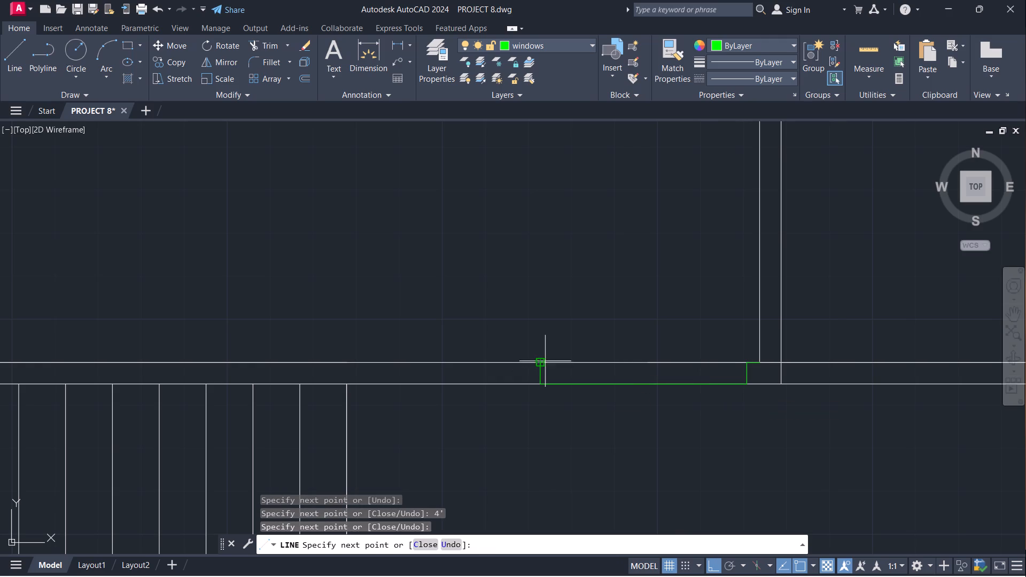
pyautogui.press('Escape')
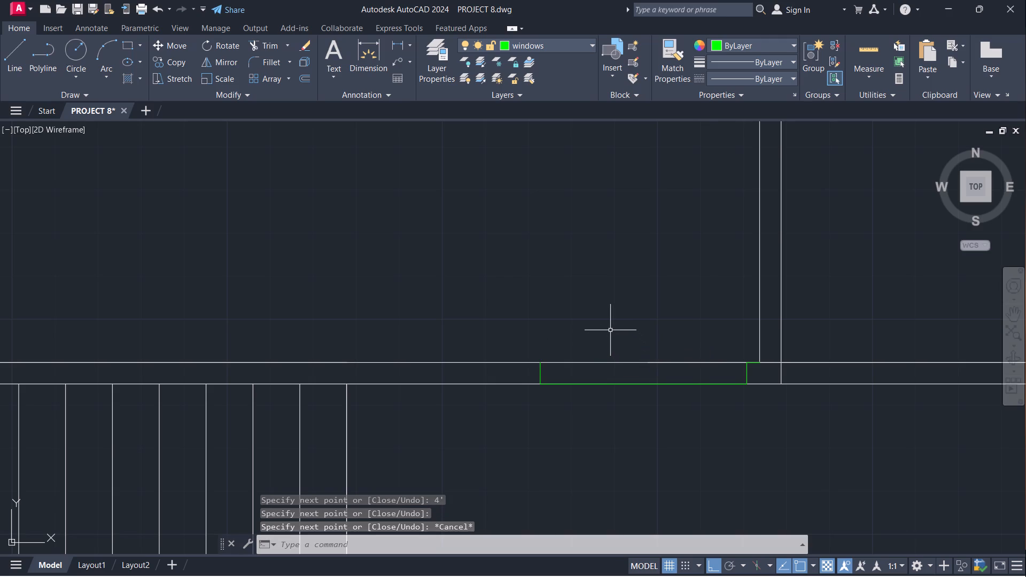
# Trim both wall lines out of the marked door opening and remove the green guide lines at its two ends.
pyautogui.write('tr')
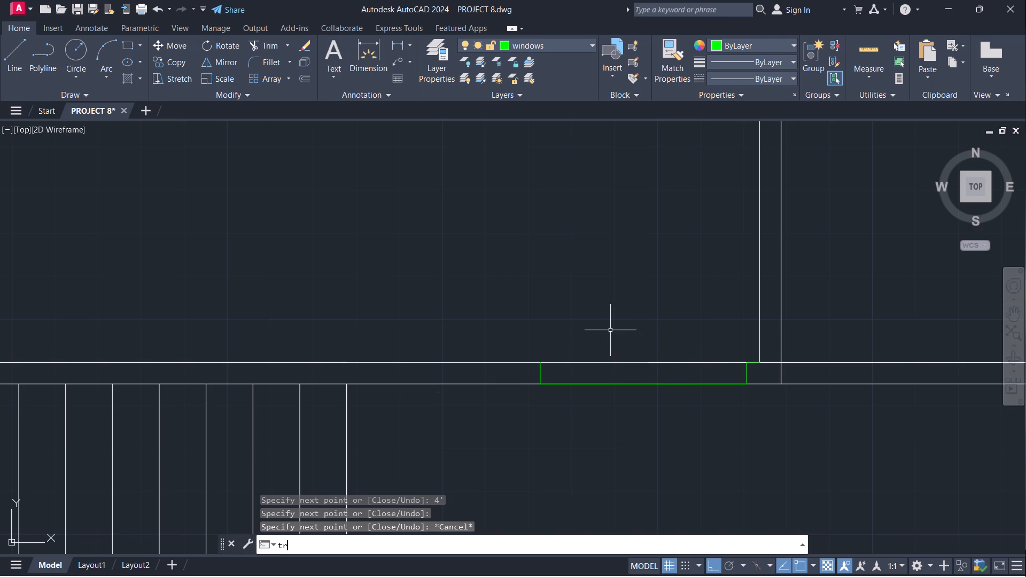
pyautogui.press('Return')
pyautogui.moveTo(610, 330); pyautogui.dragTo(626, 479)
pyautogui.moveTo(628, 340); pyautogui.dragTo(640, 434)
pyautogui.moveTo(678, 341); pyautogui.dragTo(687, 384)
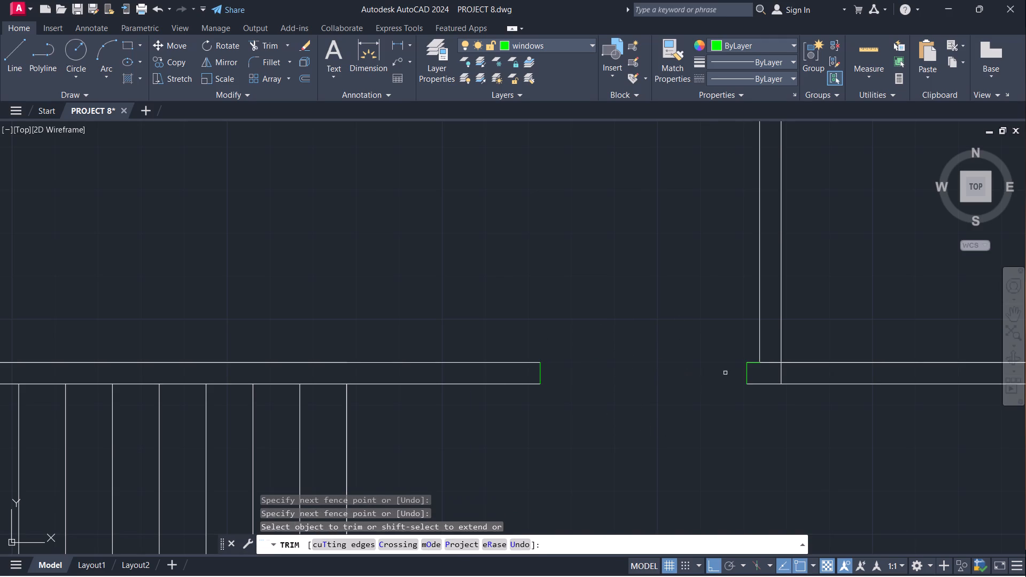
pyautogui.click(745, 371)
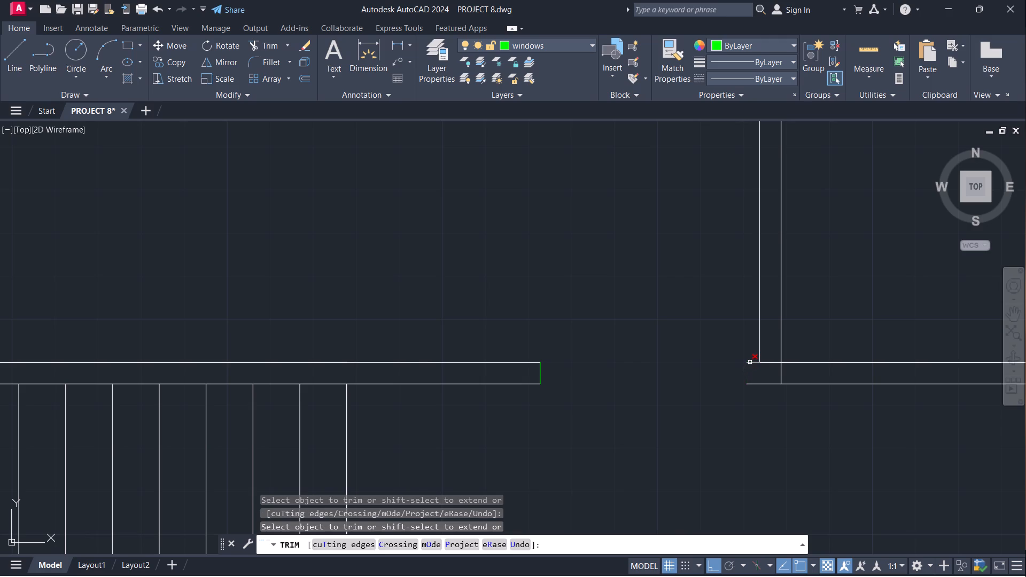
pyautogui.click(750, 362)
pyautogui.click(541, 378)
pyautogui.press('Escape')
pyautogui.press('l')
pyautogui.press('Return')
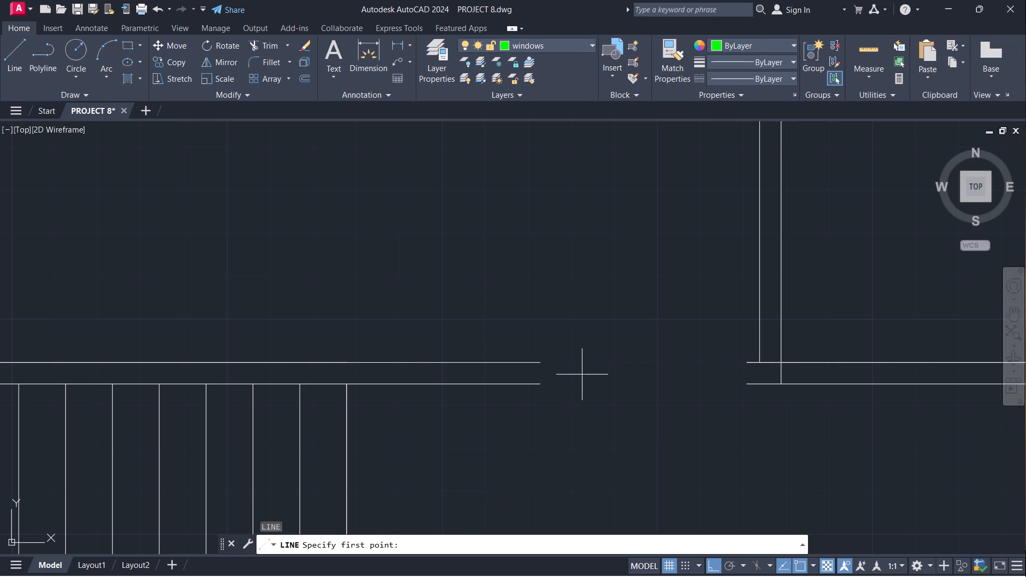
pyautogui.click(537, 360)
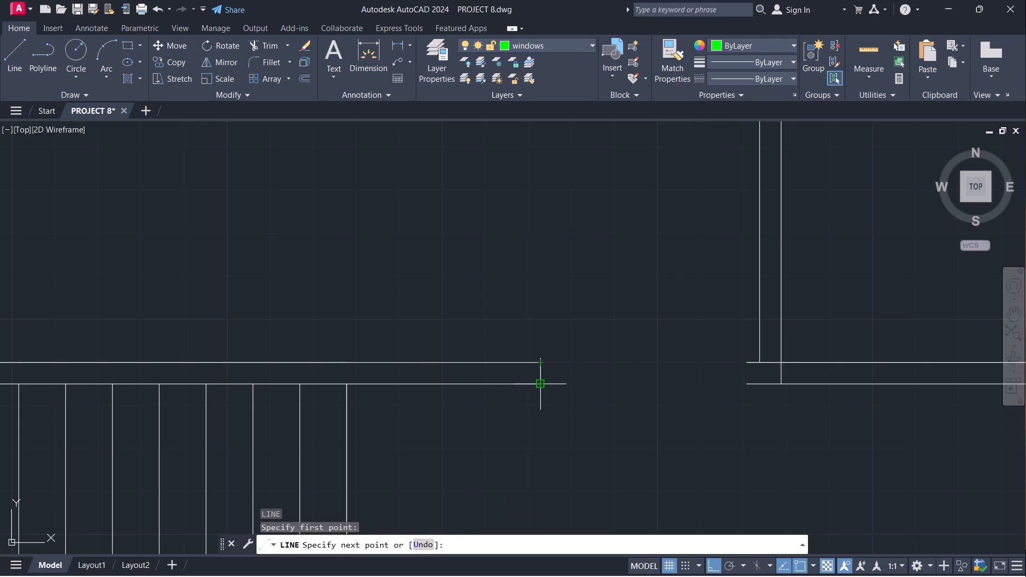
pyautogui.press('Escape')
# Make WALLS the current layer and close both cut wall ends of the door opening with short vertical lines.
pyautogui.click(567, 42)
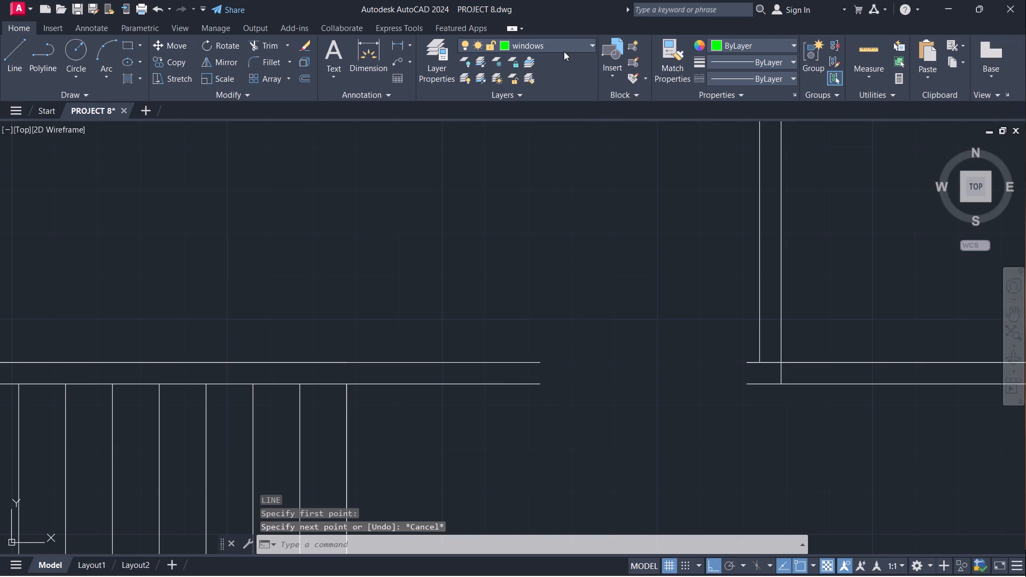
pyautogui.click(551, 110)
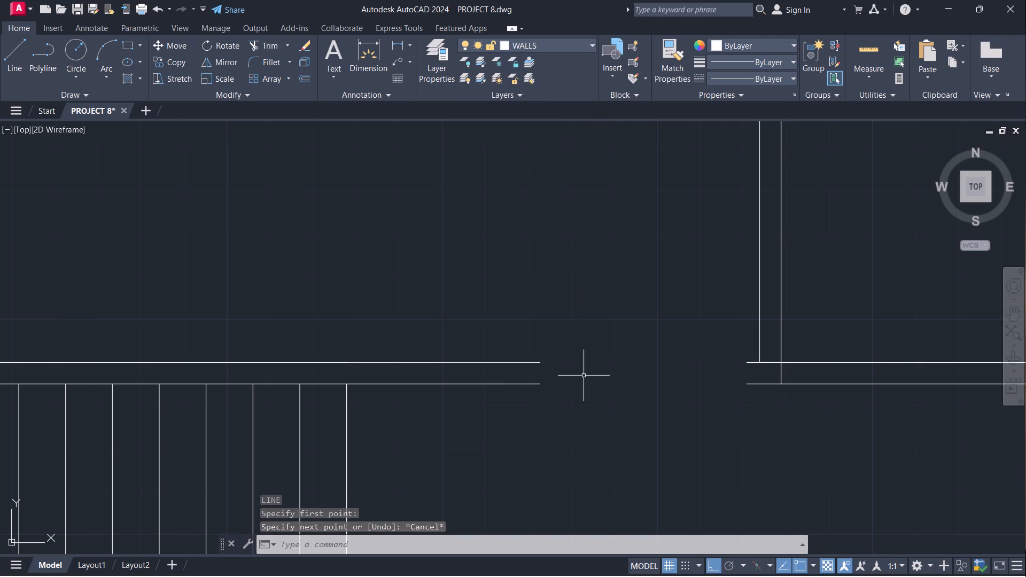
pyautogui.press('space')
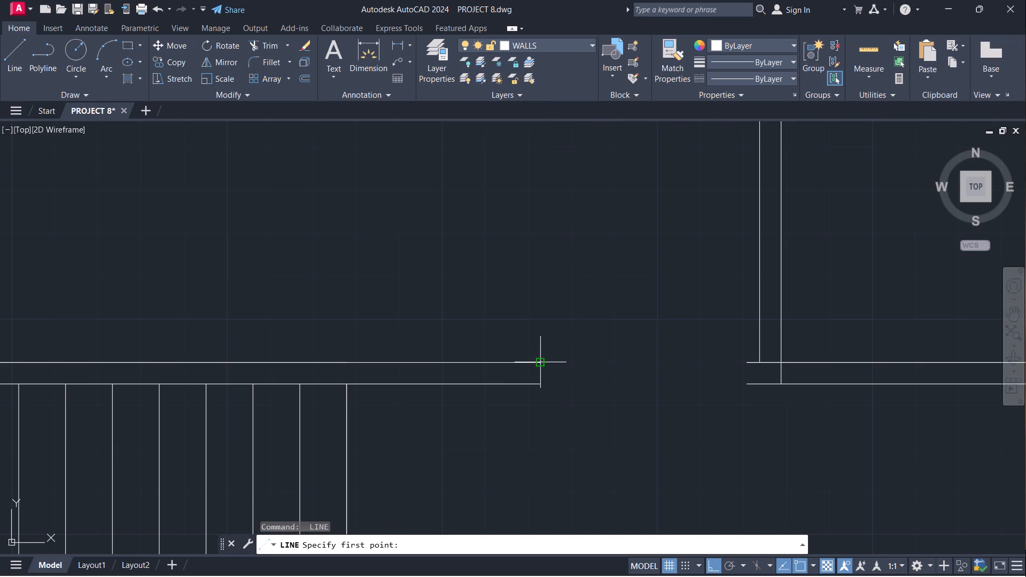
pyautogui.moveTo(543, 363); pyautogui.dragTo(545, 368)
pyautogui.click(542, 381)
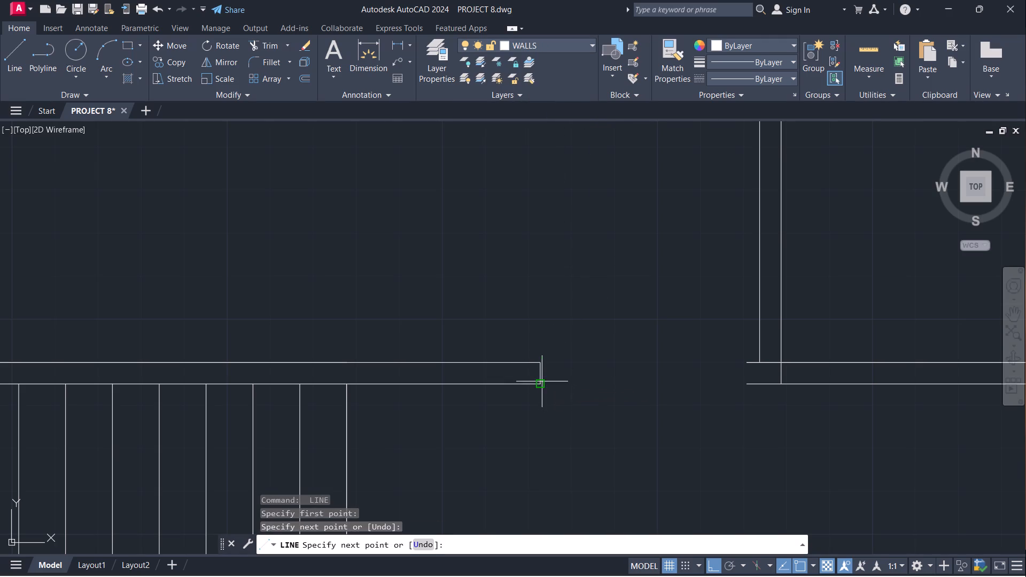
pyautogui.press('Escape')
pyautogui.press('space')
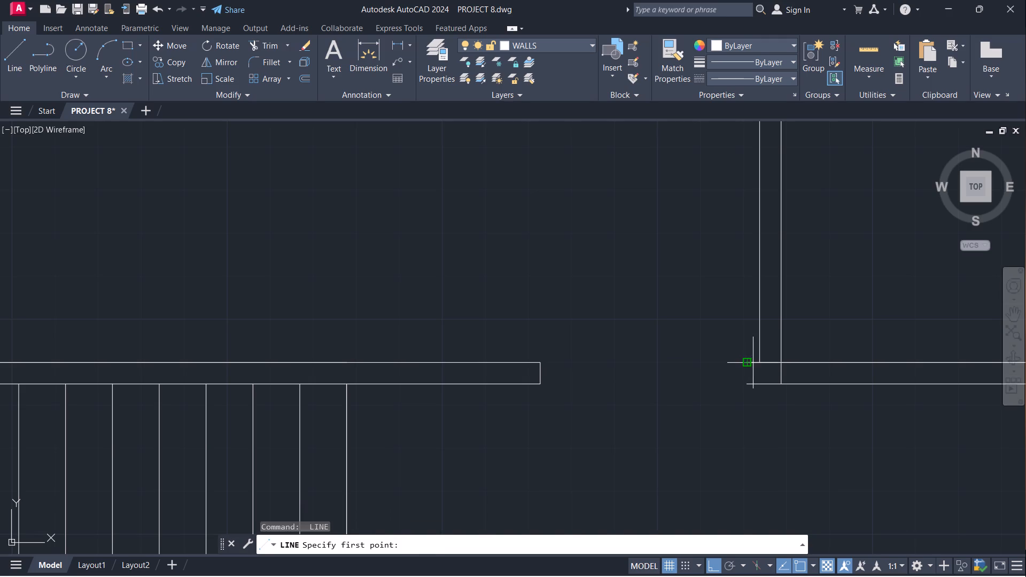
pyautogui.click(754, 363)
pyautogui.press('Escape')
pyautogui.press('space')
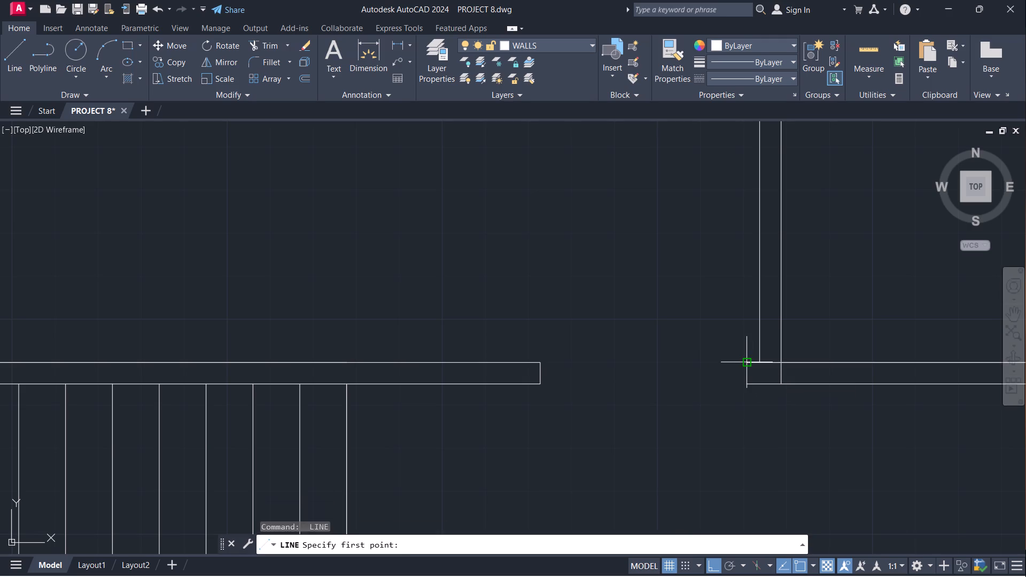
pyautogui.click(747, 361)
pyautogui.click(748, 381)
pyautogui.press('Escape')
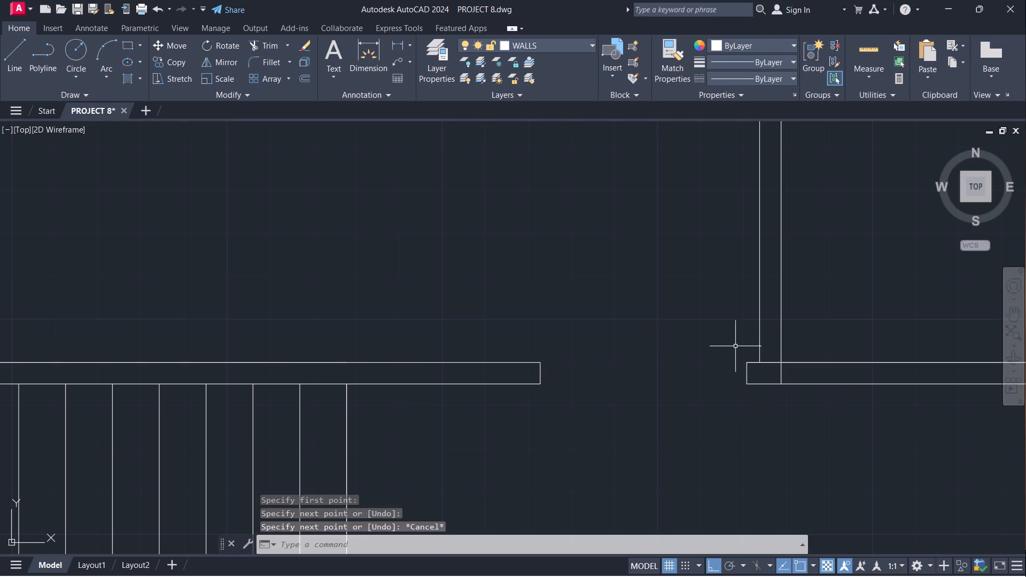
# Trim the upper horizontal wall line between the partition's faces and the partition's right-hand line inside the horizontal wall.
pyautogui.write('tr')
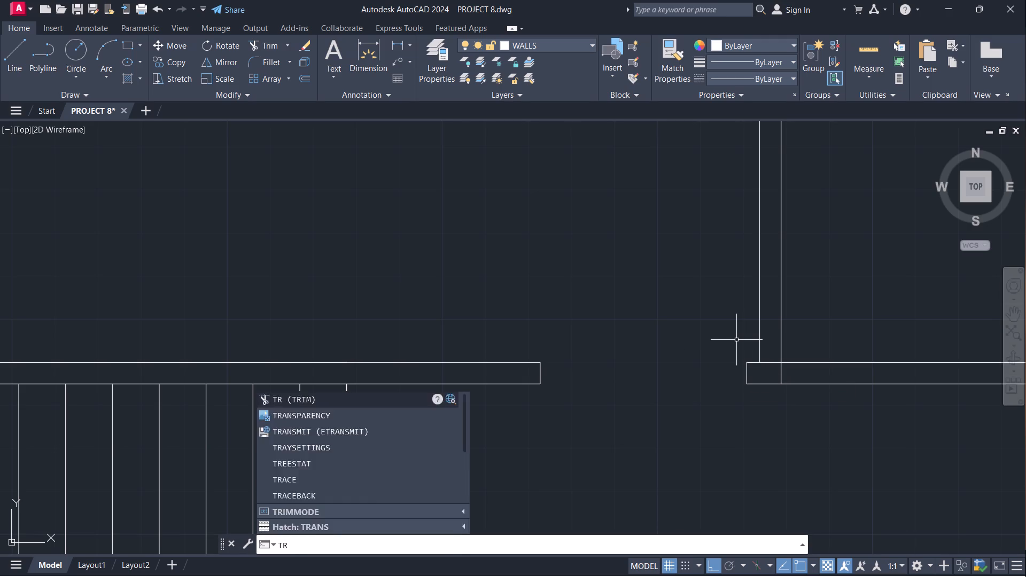
pyautogui.press('Return')
pyautogui.click(769, 363)
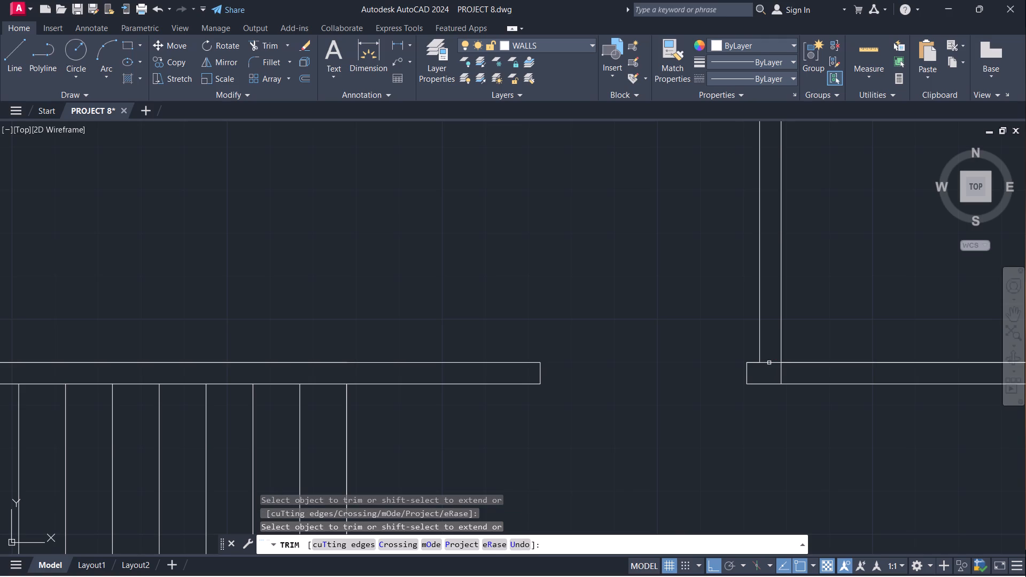
pyautogui.click(769, 363)
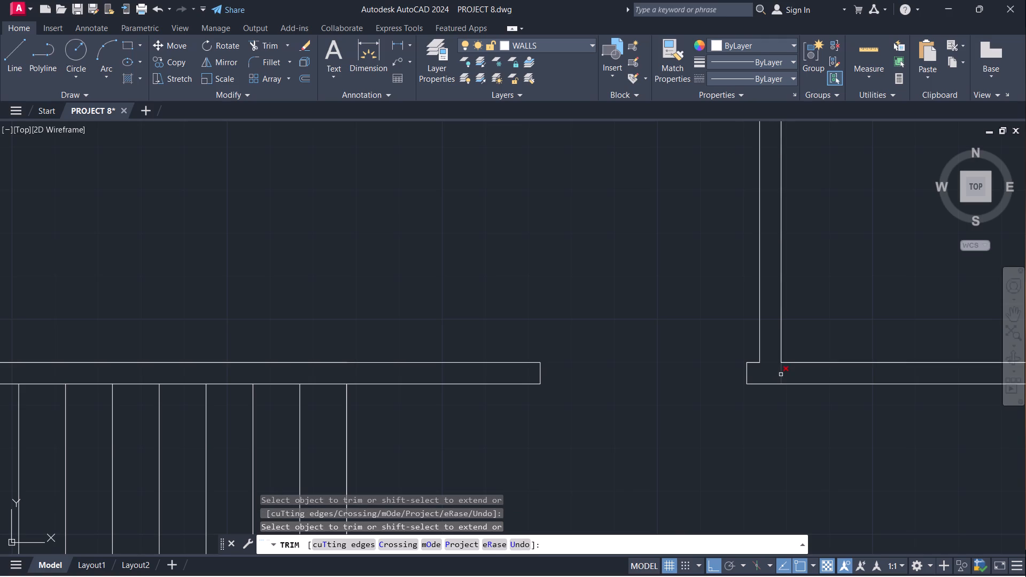
pyautogui.click(781, 375)
pyautogui.press('Escape')
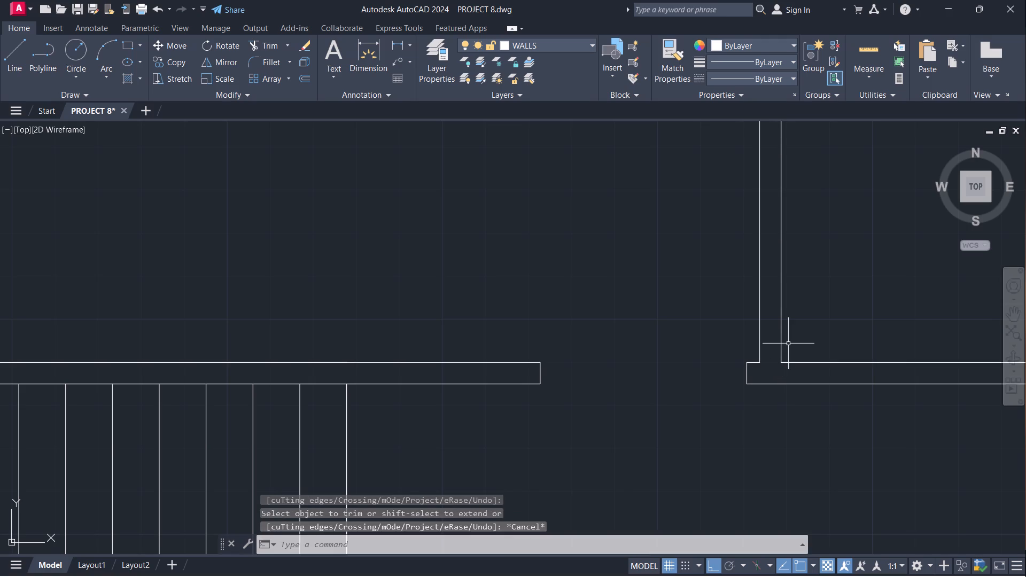
# Extend the partition's right-hand line down to the lower line of the horizontal wall.
pyautogui.write('ex')
pyautogui.press('Return')
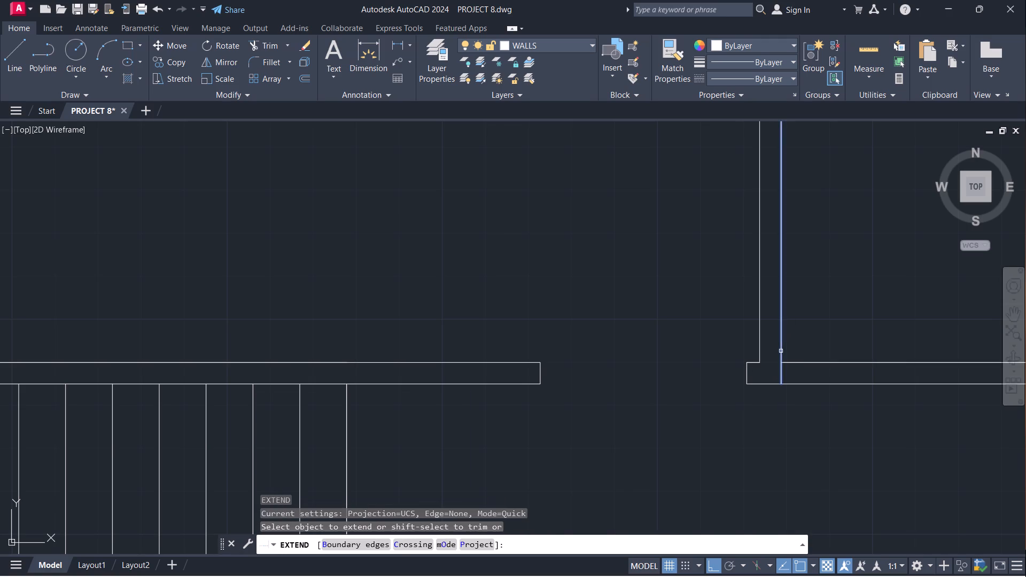
pyautogui.click(781, 351)
pyautogui.press('Escape')
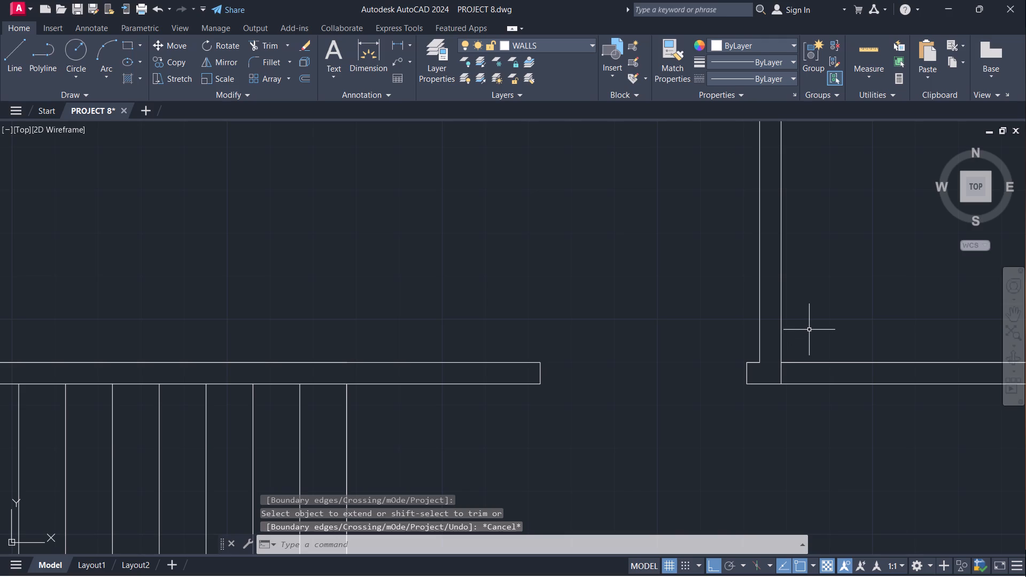
# Trim away the horizontal wall between the partition and the double door, including the leftover jamb line at the door's left end.
pyautogui.press('t')
pyautogui.press('r')
pyautogui.press('Return')
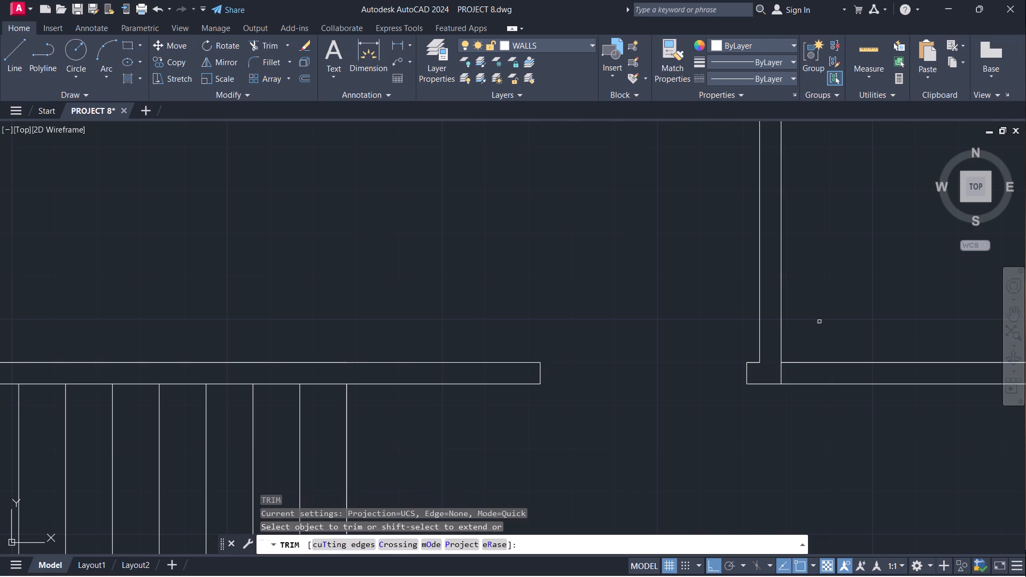
pyautogui.moveTo(821, 321); pyautogui.dragTo(843, 451)
pyautogui.scroll(-1, 607, 412)
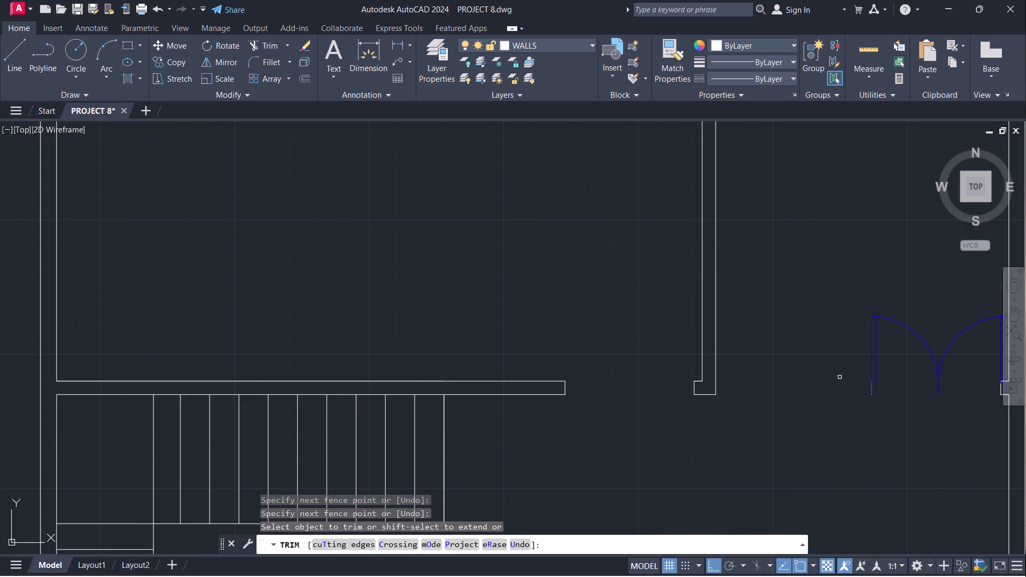
pyautogui.scroll(2, 881, 411)
pyautogui.scroll(2, 862, 365)
pyautogui.scroll(1, 819, 379)
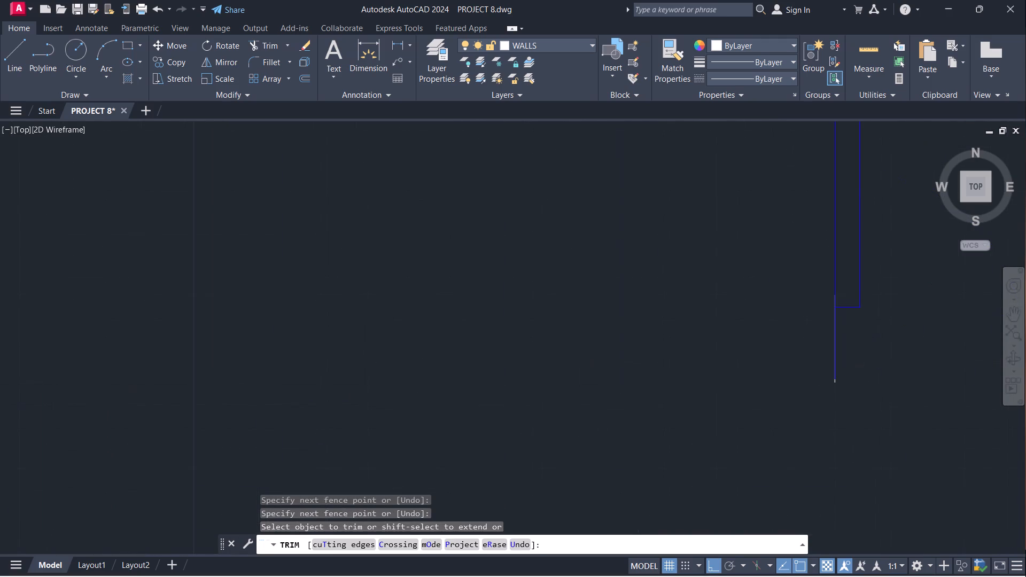
pyautogui.scroll(2, 819, 379)
pyautogui.click(875, 395)
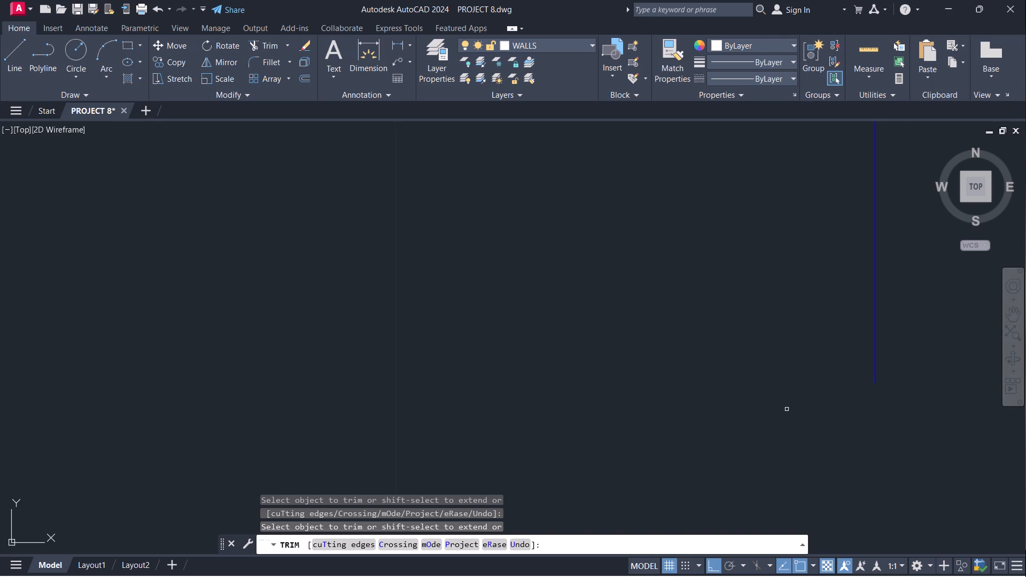
# Trim away the jamb line and both short wall stubs between the double door and the right-hand exterior wall.
pyautogui.scroll(-5, 787, 409)
pyautogui.moveTo(875, 390); pyautogui.dragTo(796, 390, button='middle')
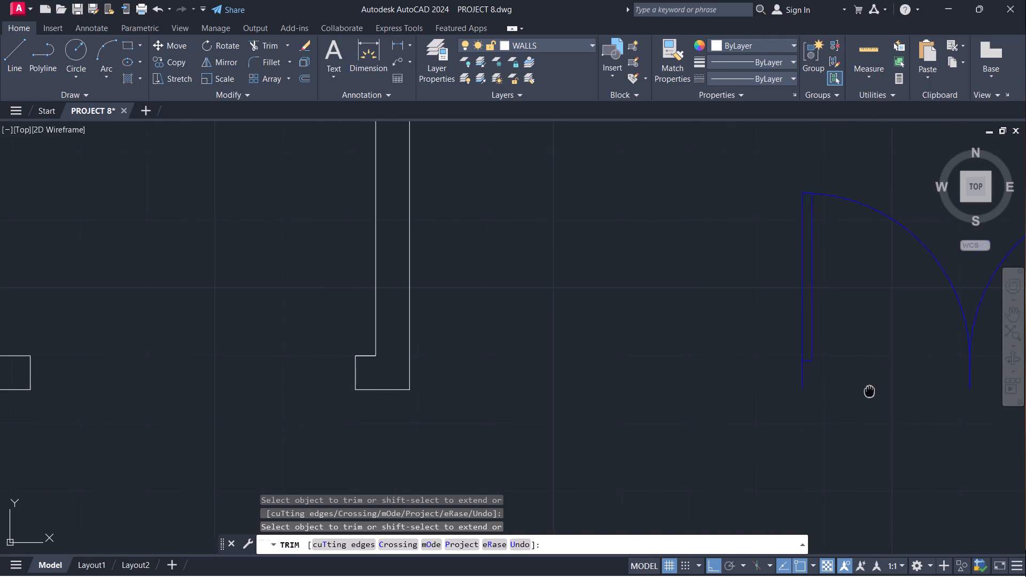
pyautogui.moveTo(796, 390); pyautogui.dragTo(438, 390, button='middle')
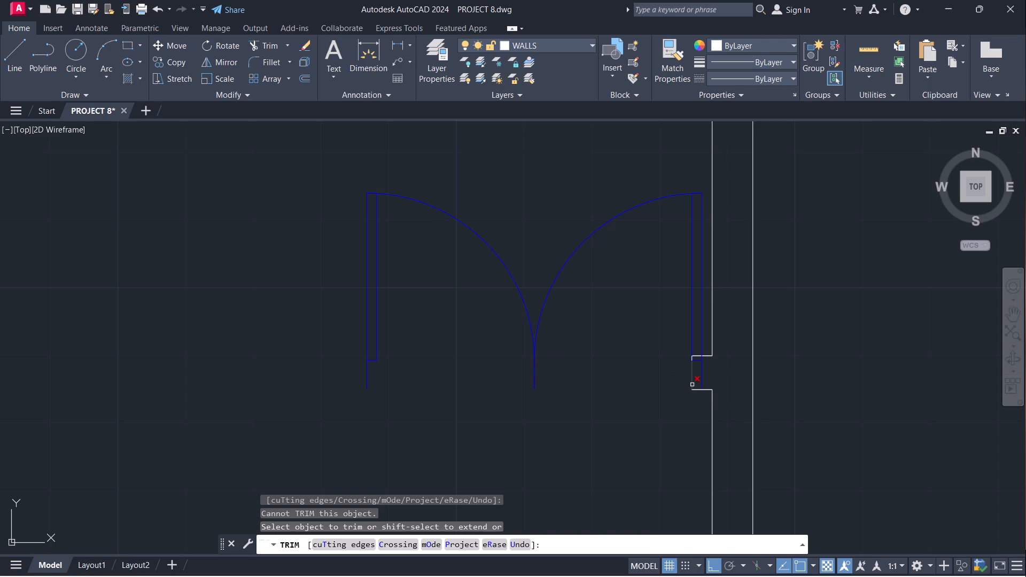
pyautogui.click(692, 385)
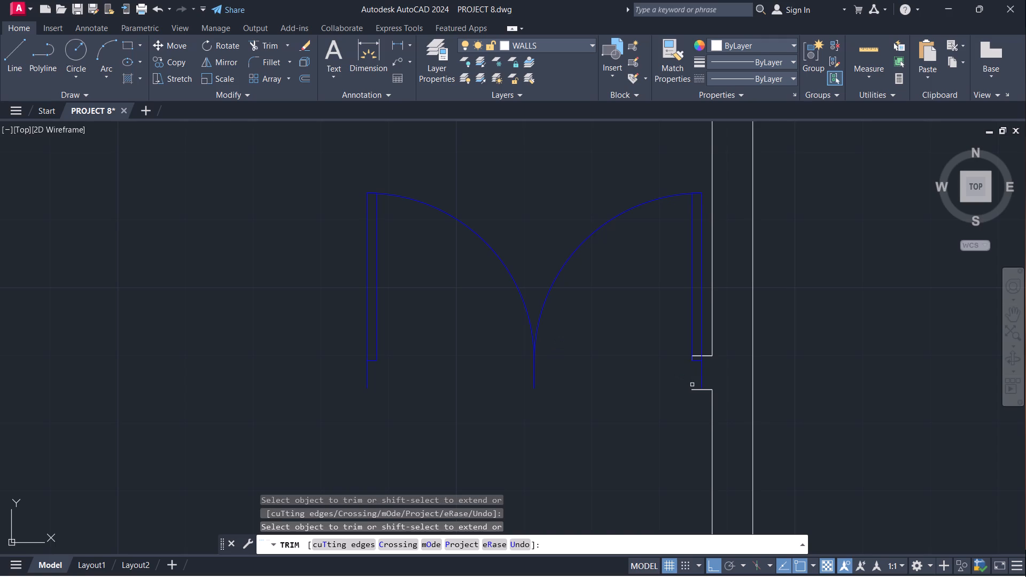
pyautogui.scroll(1, 695, 371)
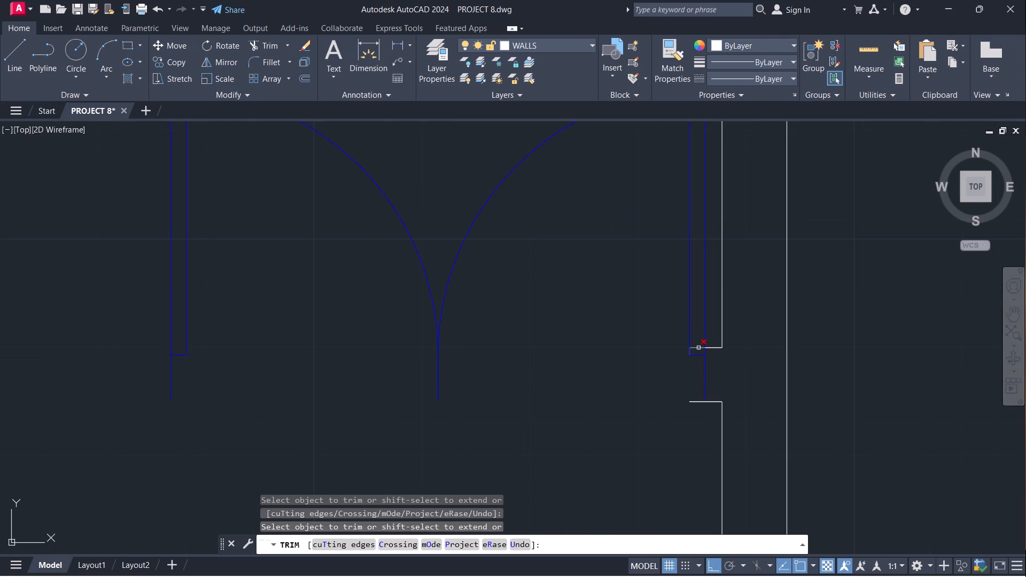
pyautogui.click(698, 348)
pyautogui.click(709, 349)
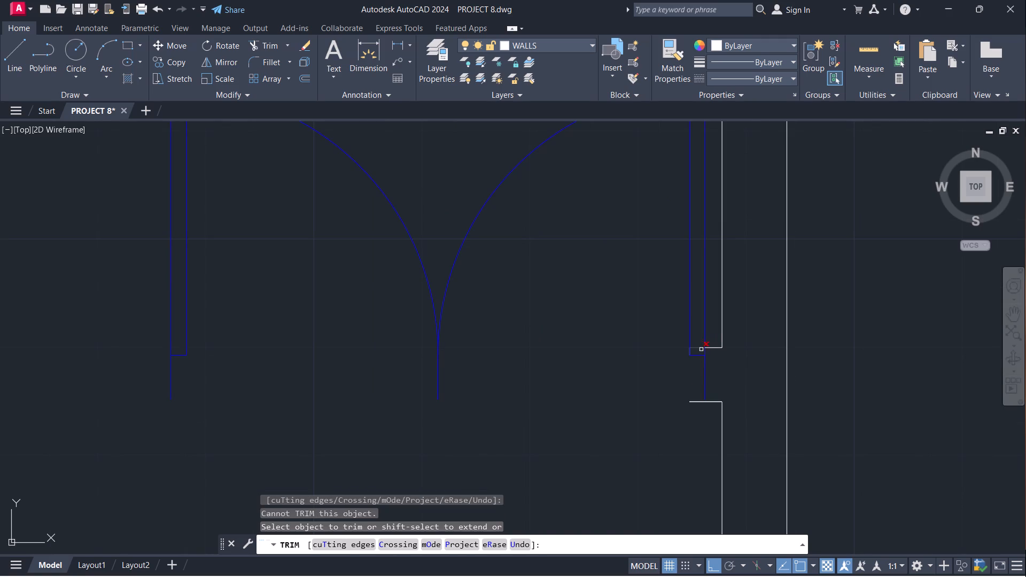
pyautogui.click(697, 349)
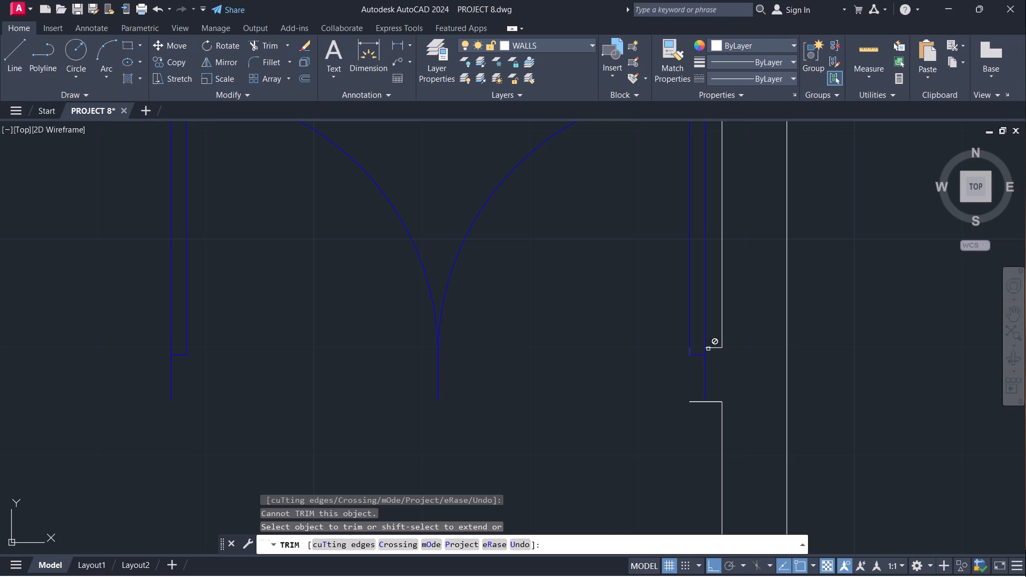
pyautogui.click(713, 346)
pyautogui.click(706, 402)
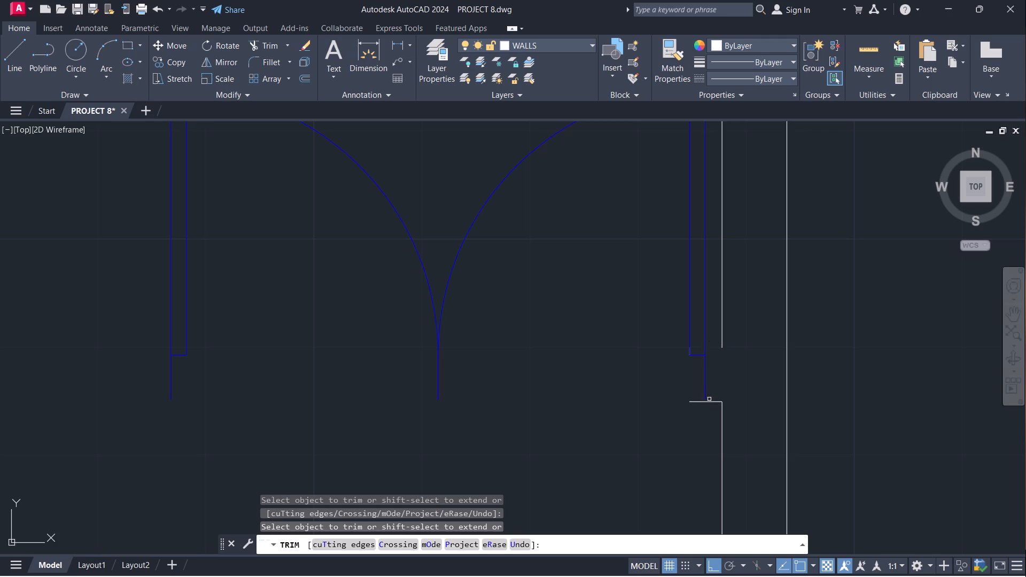
pyautogui.click(709, 402)
pyautogui.press('Escape')
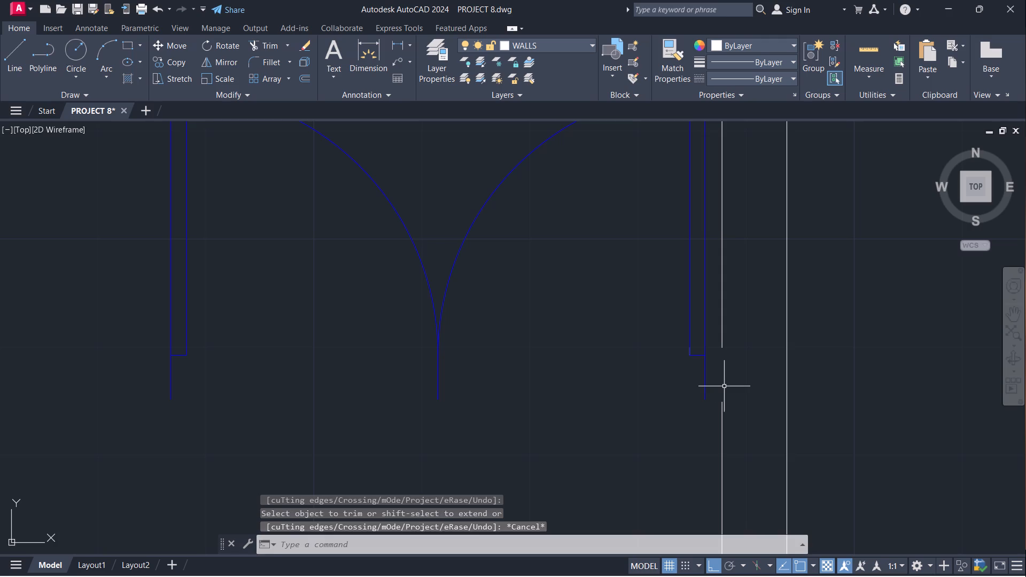
# Extend the right-hand exterior wall's inner line across the gap beside the double door.
pyautogui.press('e')
pyautogui.press('x')
pyautogui.press('Return')
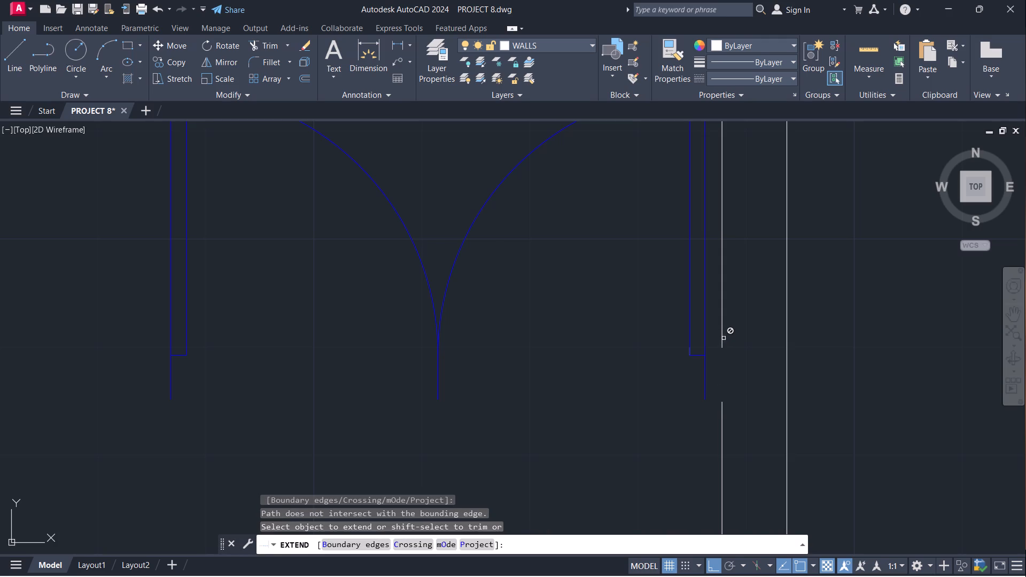
pyautogui.press('Escape')
pyautogui.scroll(-2, 733, 349)
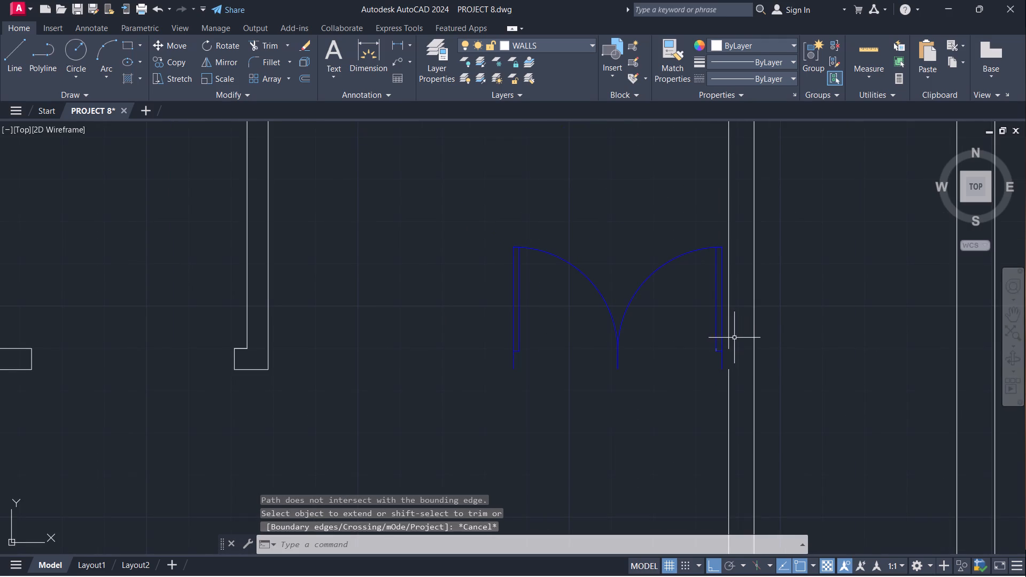
pyautogui.write('ex')
pyautogui.press('Return')
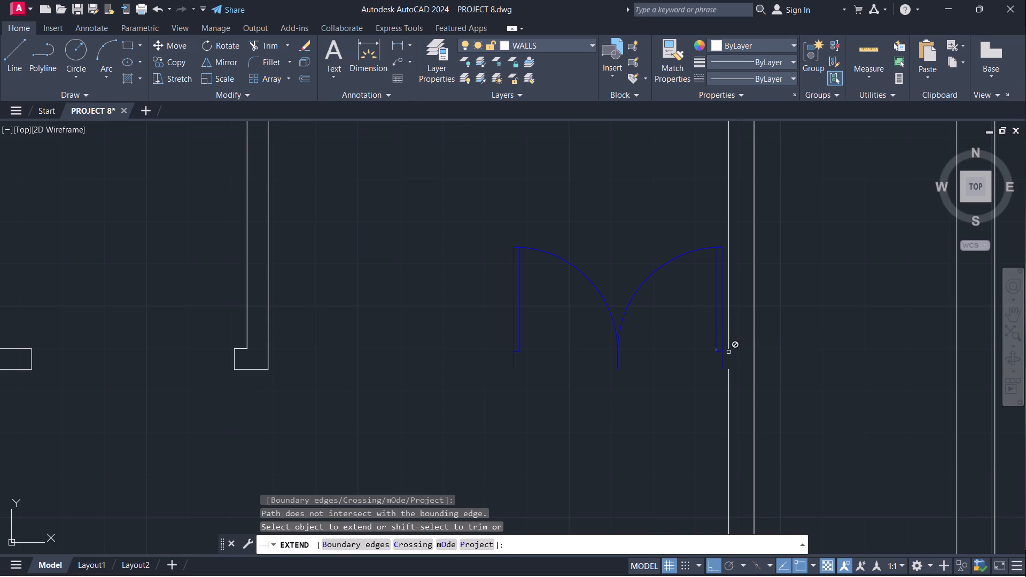
pyautogui.scroll(3, 732, 378)
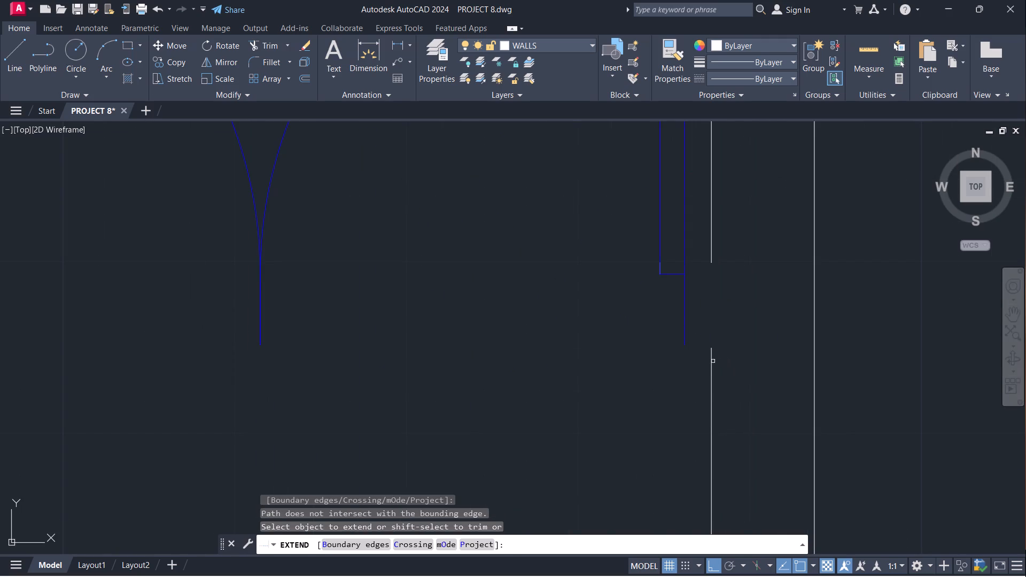
pyautogui.scroll(-6, 714, 363)
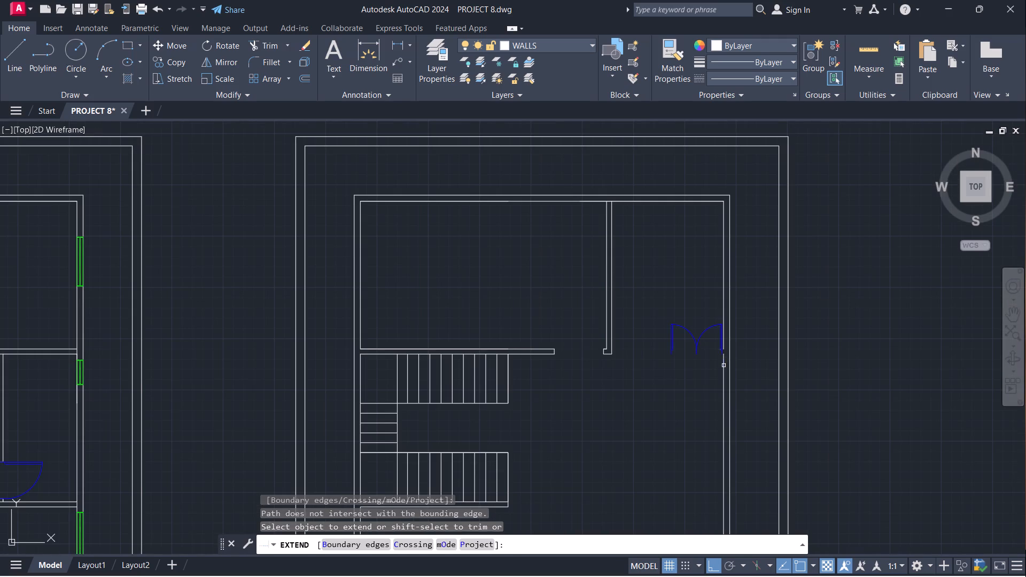
pyautogui.click(724, 365)
pyautogui.press('Escape')
# Move the double door into the horizontal wall opening, placing its lower-left corner on the lower corner of the left wall's end.
pyautogui.scroll(1, 673, 324)
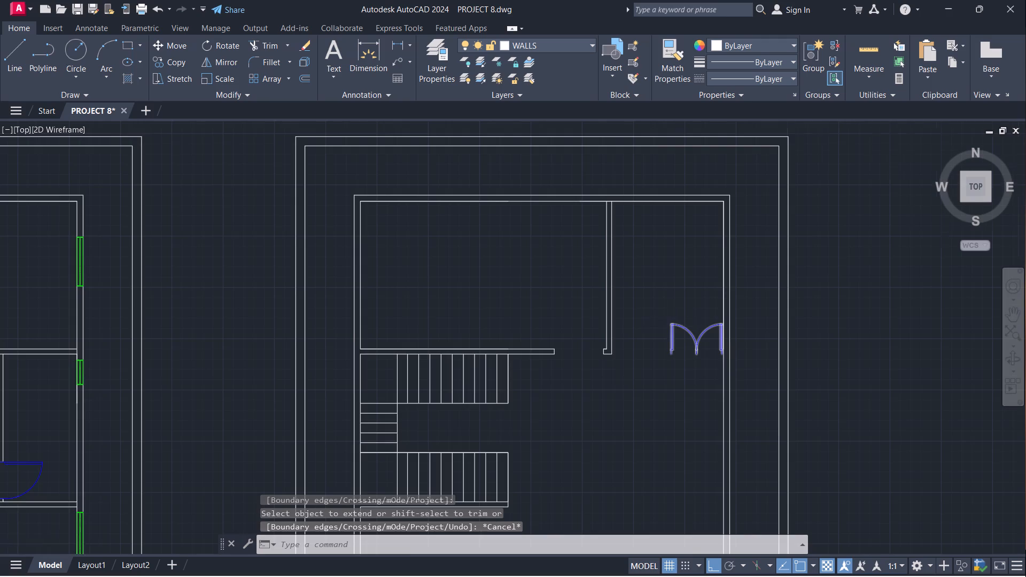
pyautogui.scroll(1, 673, 324)
pyautogui.press('Escape')
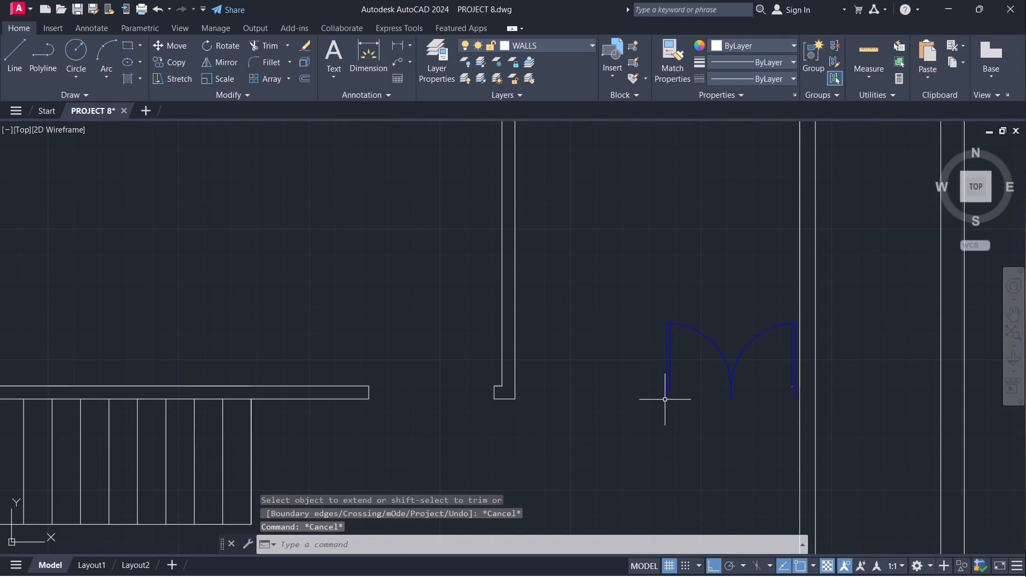
pyautogui.click(668, 398)
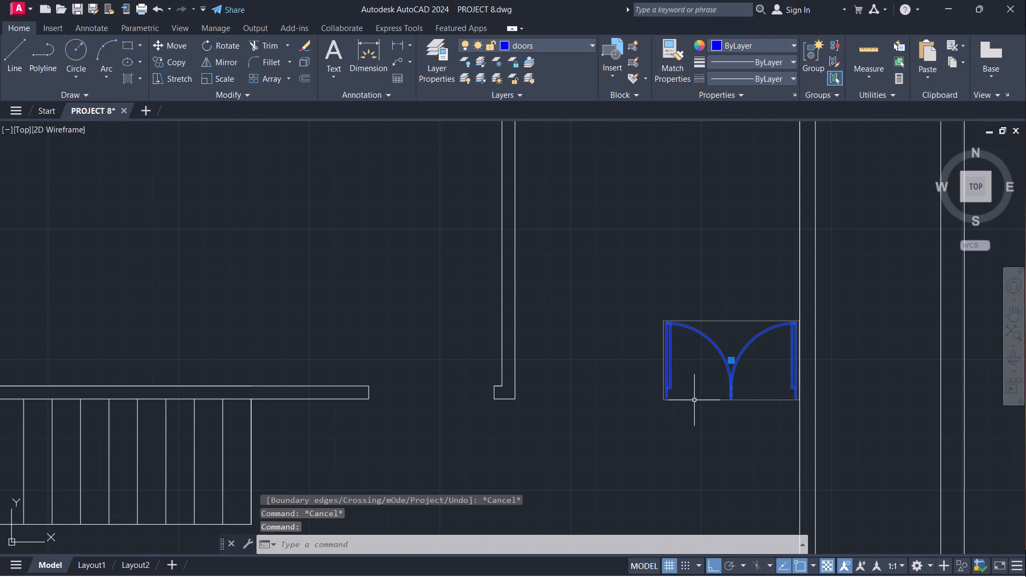
pyautogui.press('m')
pyautogui.press('Return')
pyautogui.click(665, 402)
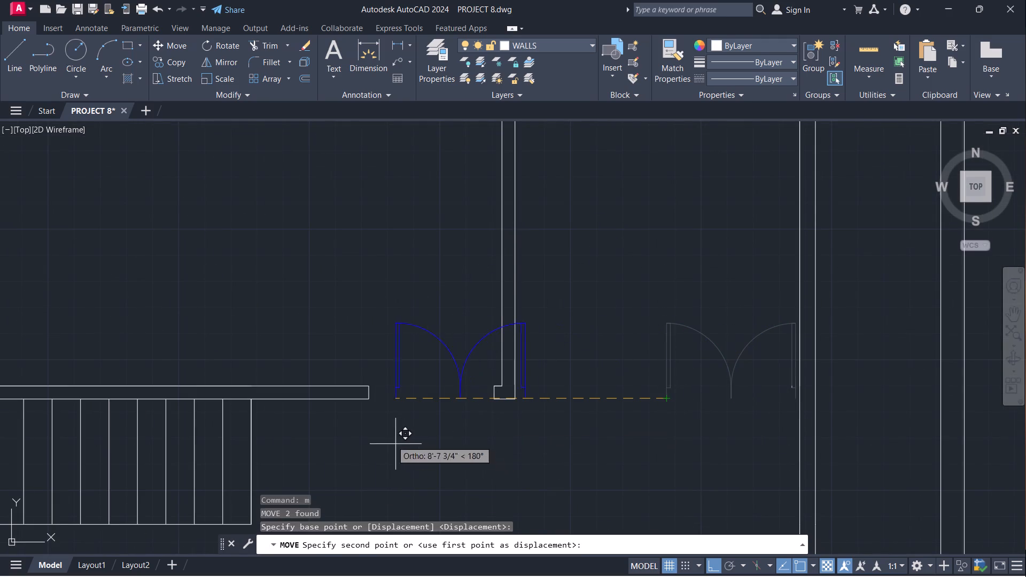
pyautogui.scroll(5, 369, 403)
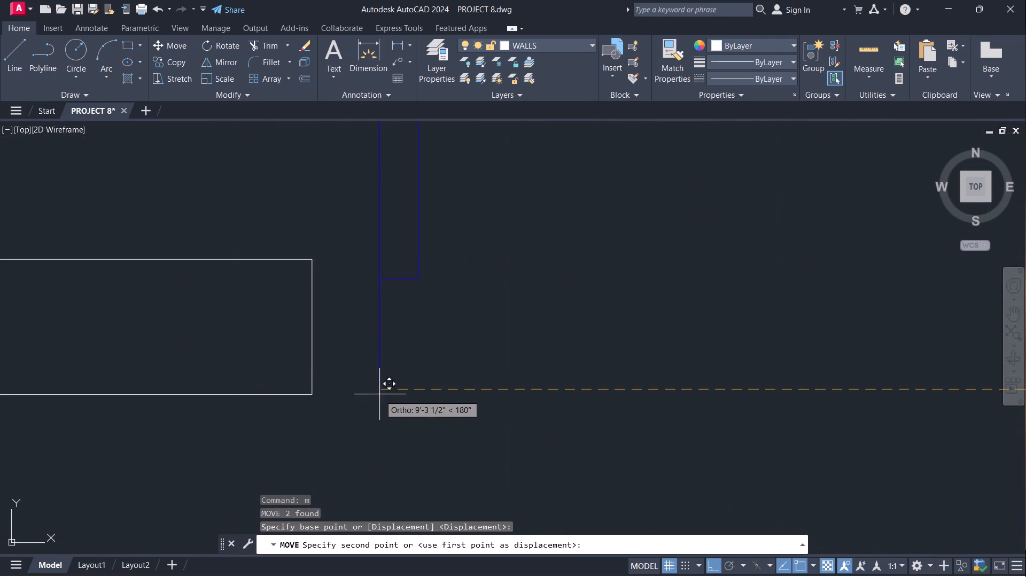
pyautogui.press('F8')
pyautogui.click(312, 396)
pyautogui.scroll(-3, 435, 379)
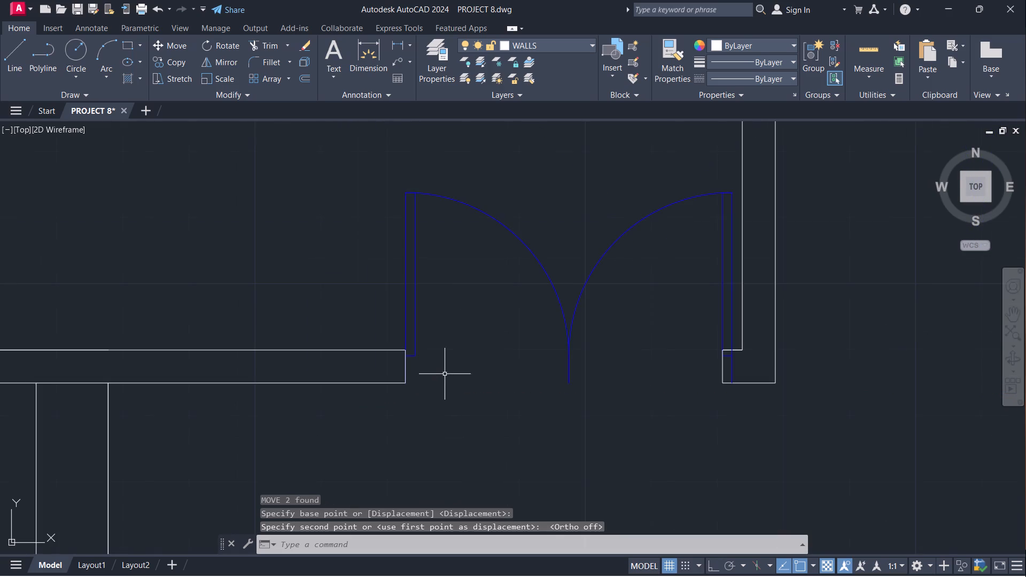
# Erase the stray short line left beside the right-hand exterior wall of the third plan.
pyautogui.scroll(-2, 453, 370)
pyautogui.scroll(1, 601, 381)
pyautogui.scroll(-1, 827, 371)
pyautogui.moveTo(869, 372); pyautogui.dragTo(667, 371, button='middle')
pyautogui.scroll(3, 752, 368)
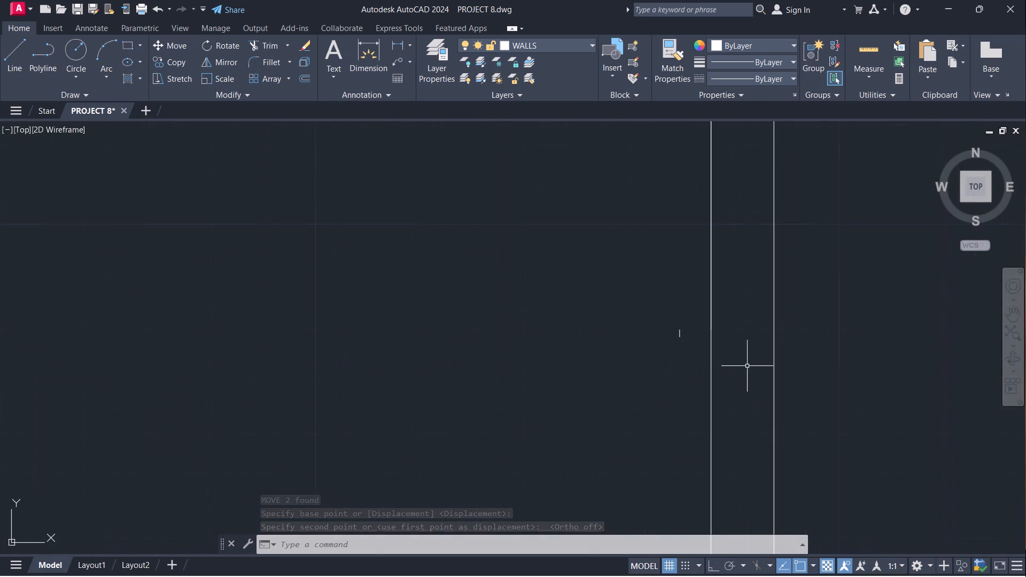
pyautogui.click(681, 334)
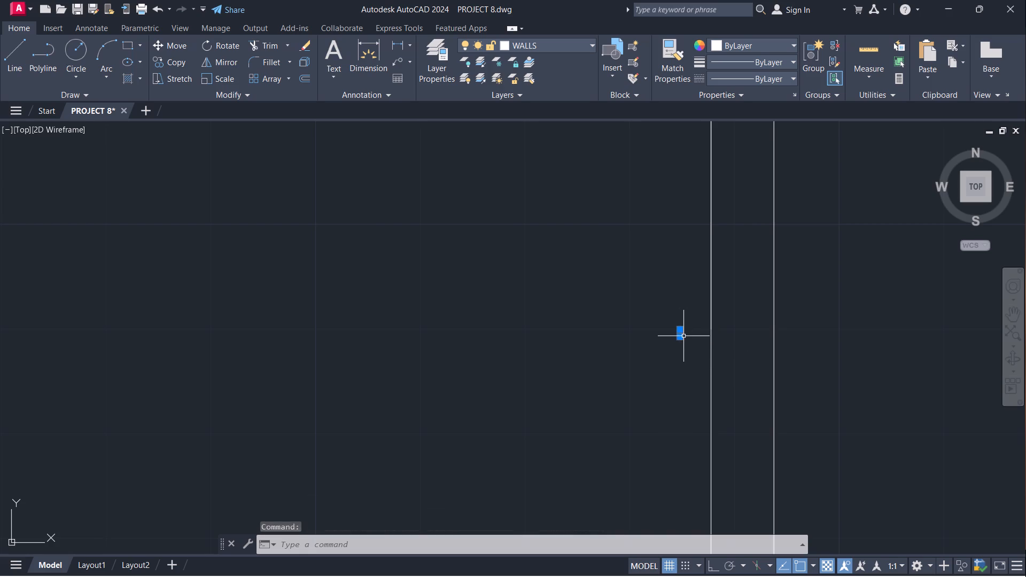
pyautogui.press('e')
pyautogui.press('Return')
pyautogui.scroll(-2, 642, 333)
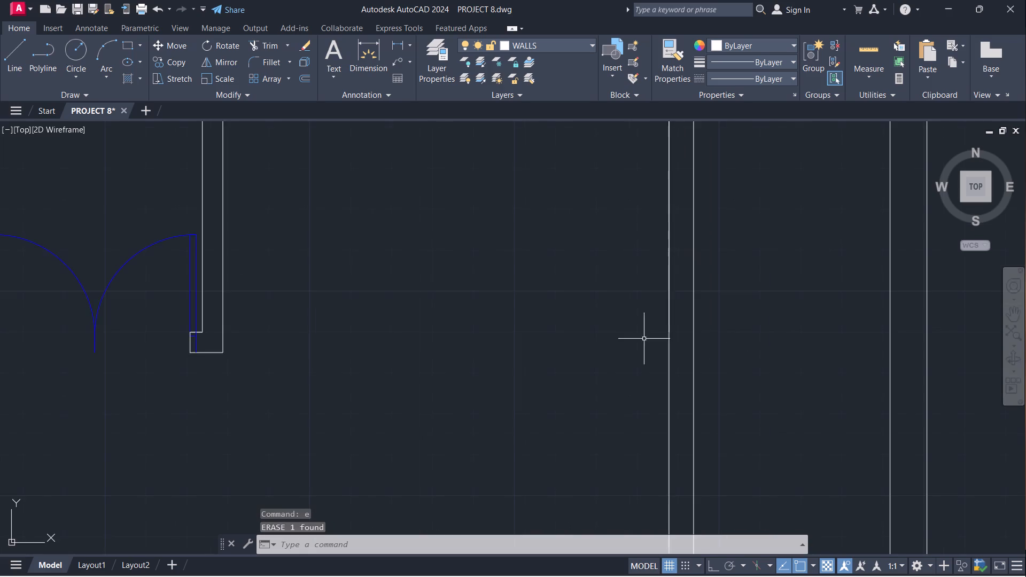
# Measure the width of the double door's wall opening with a linear dimension, without placing it.
pyautogui.scroll(-2, 495, 334)
pyautogui.scroll(2, 344, 278)
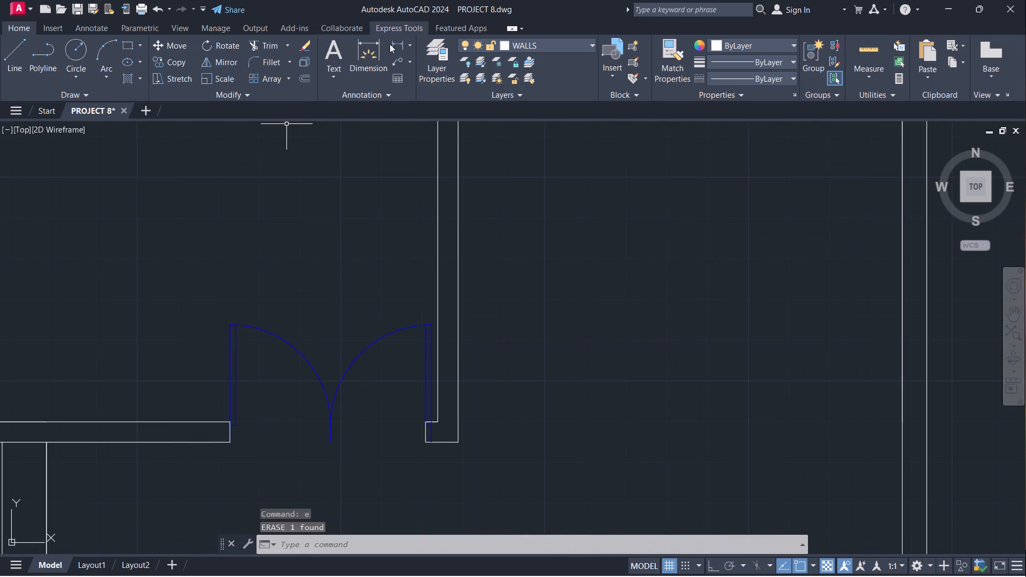
pyautogui.click(392, 45)
pyautogui.click(233, 441)
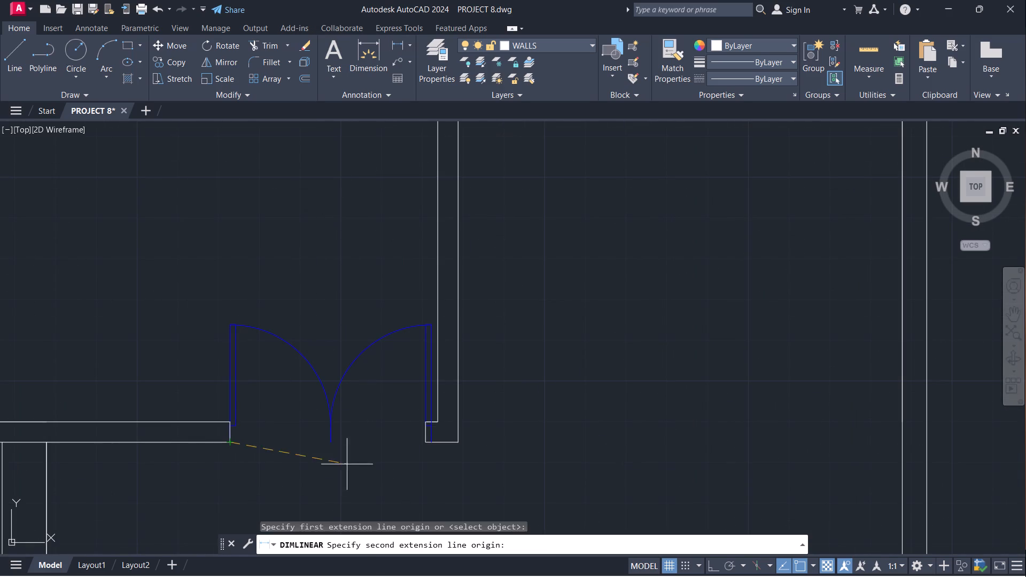
pyautogui.click(422, 440)
pyautogui.press('Escape')
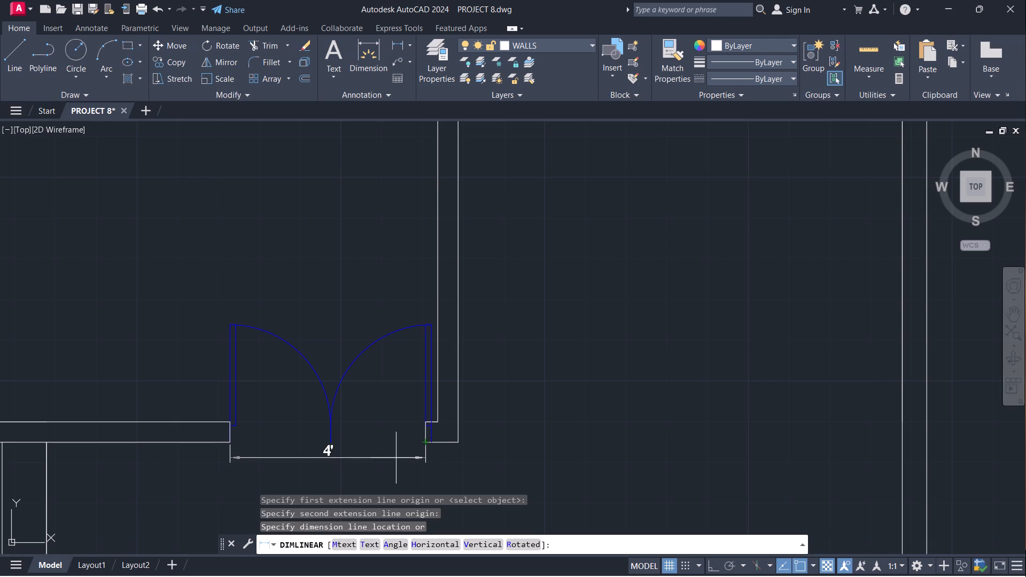
# Scale the double door by reference from its lower-left corner, using its full width as reference and 4' as the new length.
pyautogui.click(330, 417)
pyautogui.write('sc')
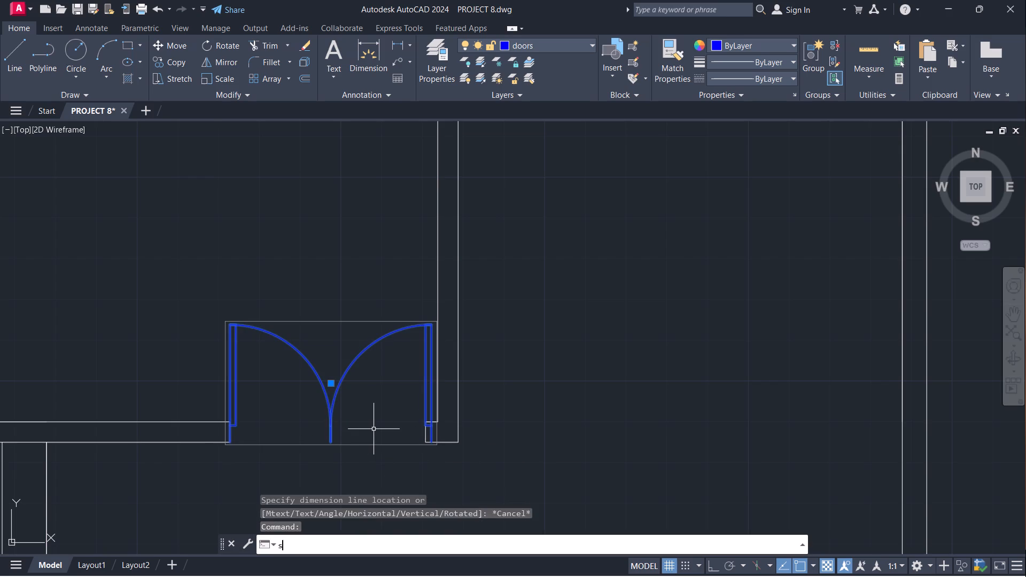
pyautogui.press('Return')
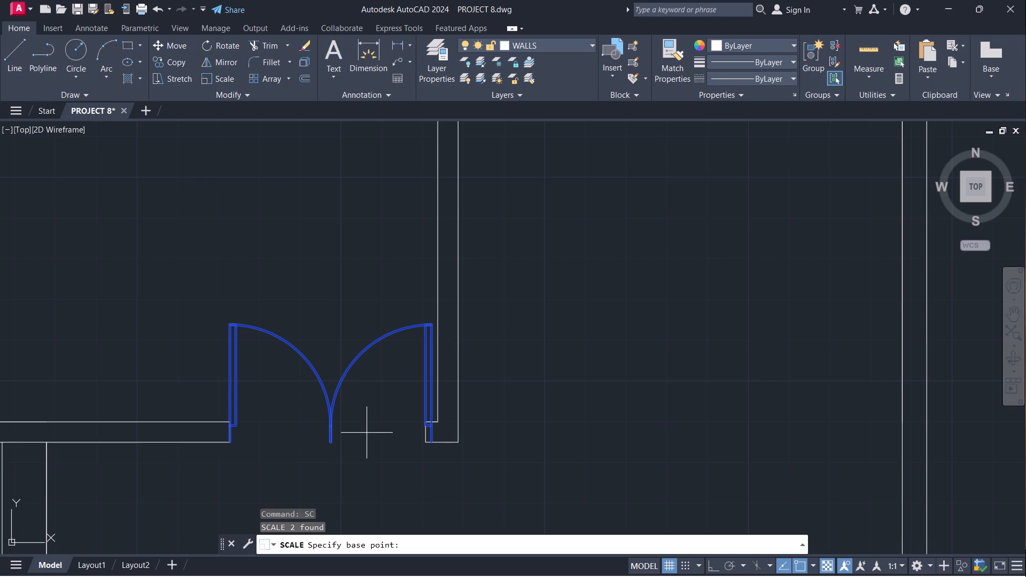
pyautogui.click(228, 443)
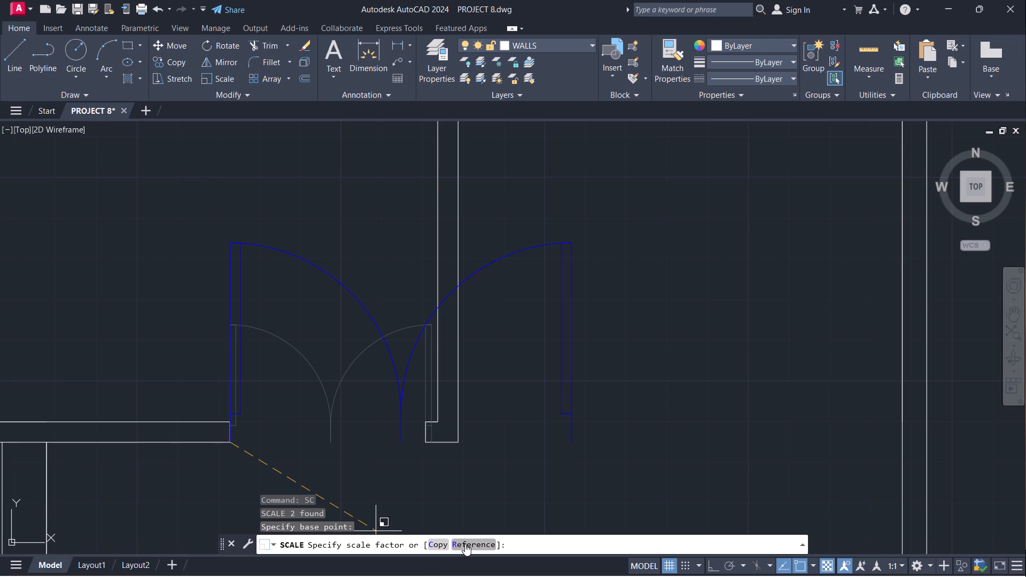
pyautogui.click(465, 544)
pyautogui.click(233, 444)
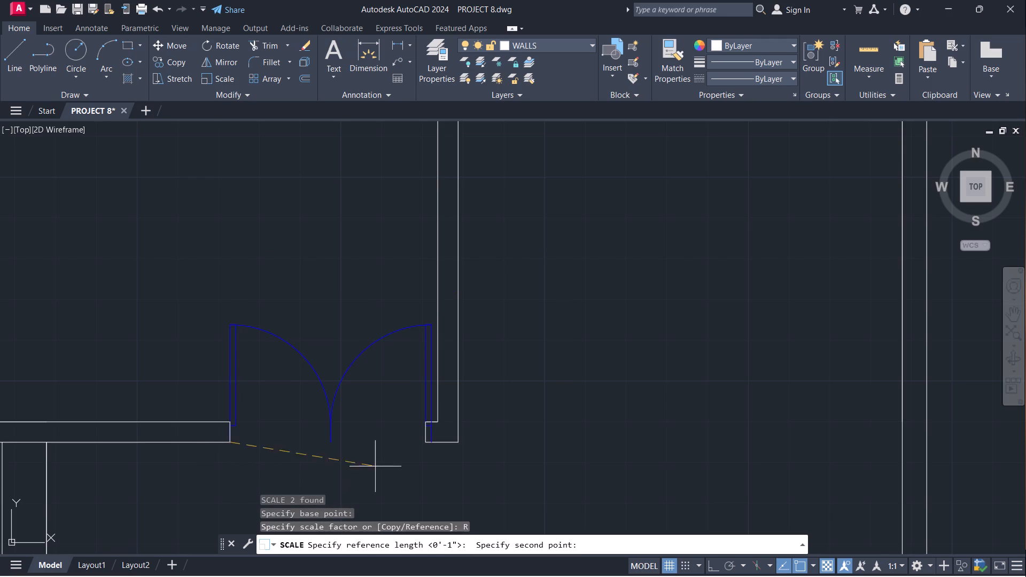
pyautogui.click(436, 440)
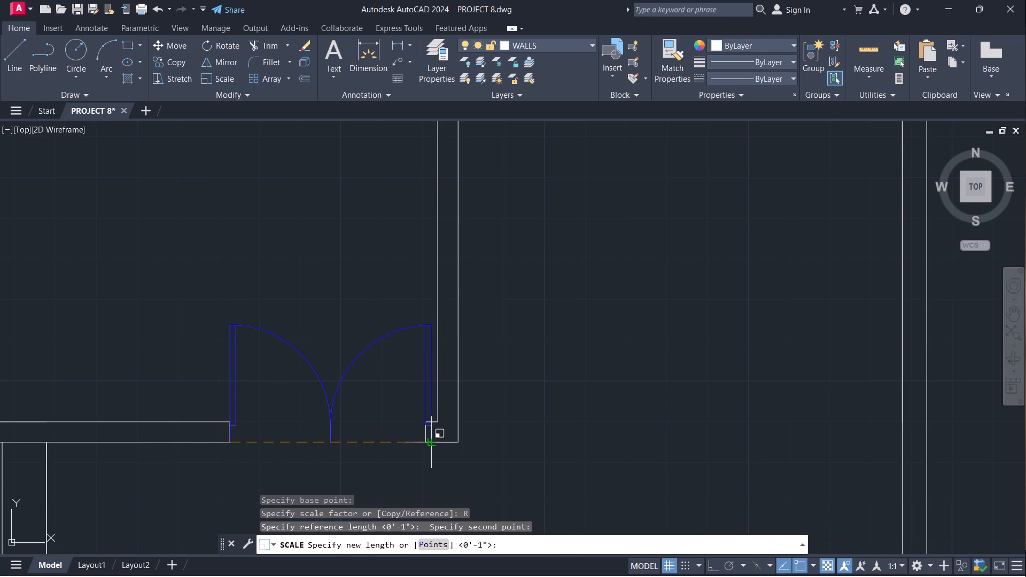
pyautogui.write("4'")
pyautogui.press('Return')
pyautogui.scroll(-1, 555, 318)
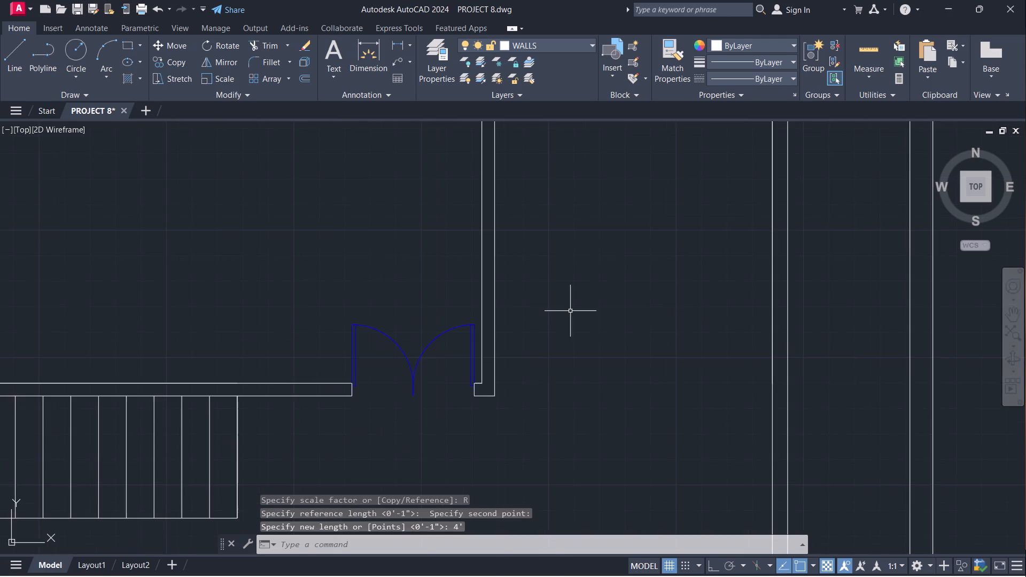
# Review the third plan with its double door, and all three floor plans side by side.
pyautogui.scroll(-2, 642, 317)
pyautogui.moveTo(618, 401); pyautogui.dragTo(641, 345, button='middle')
pyautogui.scroll(-1, 651, 317)
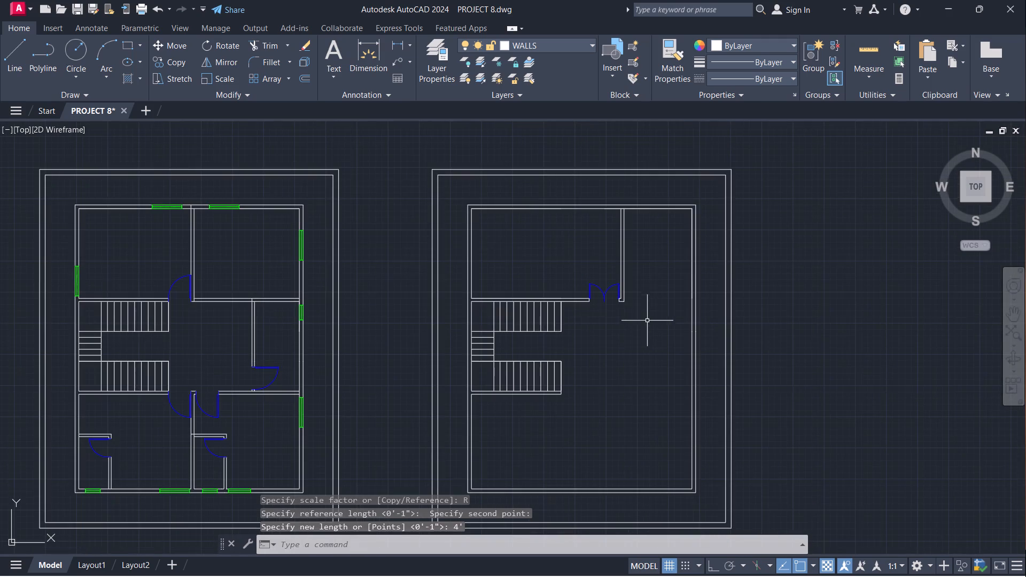
pyautogui.scroll(-1, 630, 358)
pyautogui.moveTo(631, 378); pyautogui.dragTo(644, 331, button='middle')
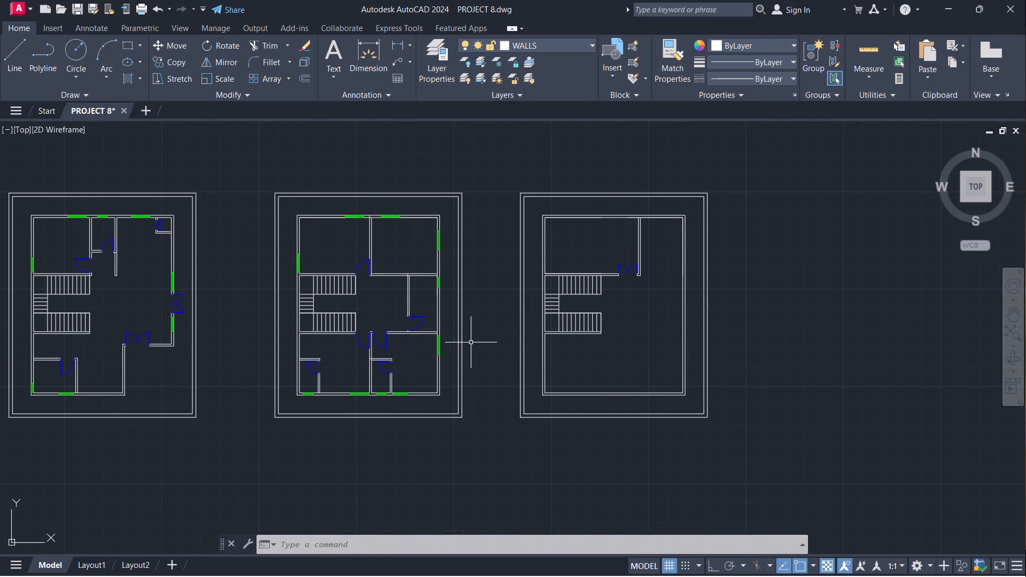
pyautogui.moveTo(411, 467); pyautogui.dragTo(556, 439, button='middle')
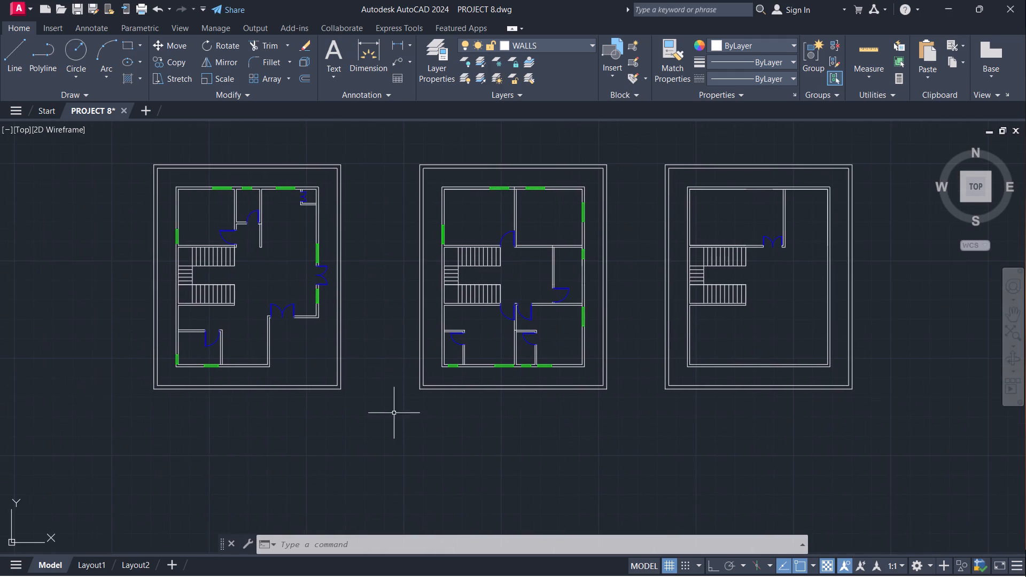
pyautogui.scroll(-1, 371, 413)
pyautogui.moveTo(385, 427); pyautogui.dragTo(417, 404, button='middle')
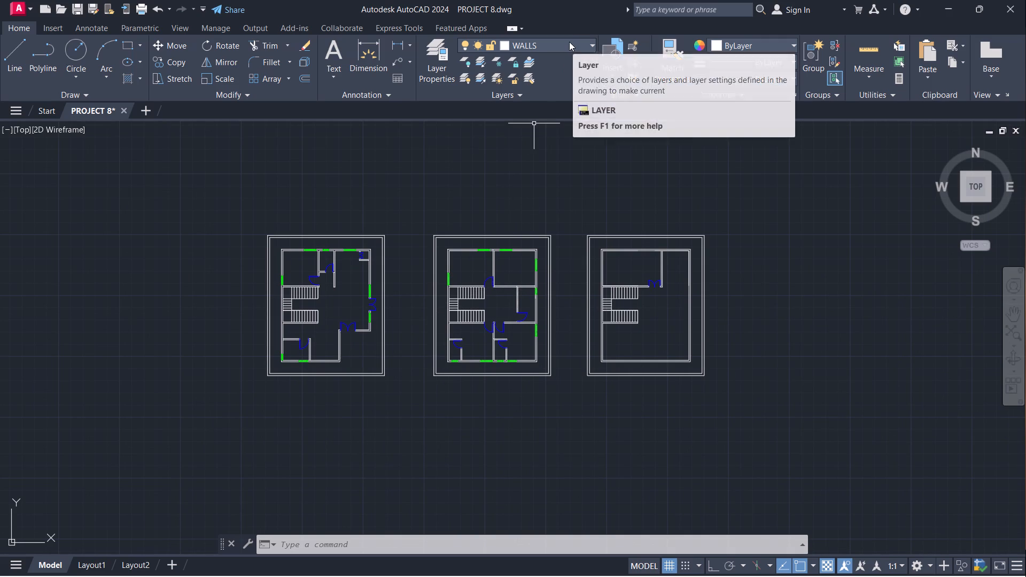
# Create a new layer named furniture with index color 8.
pyautogui.doubleClick(441, 59)
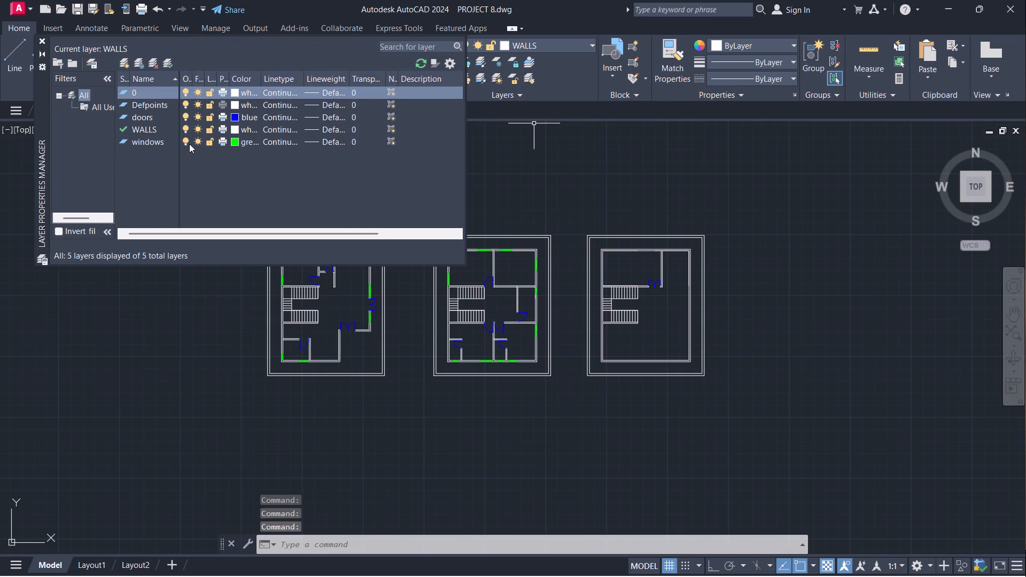
pyautogui.click(126, 61)
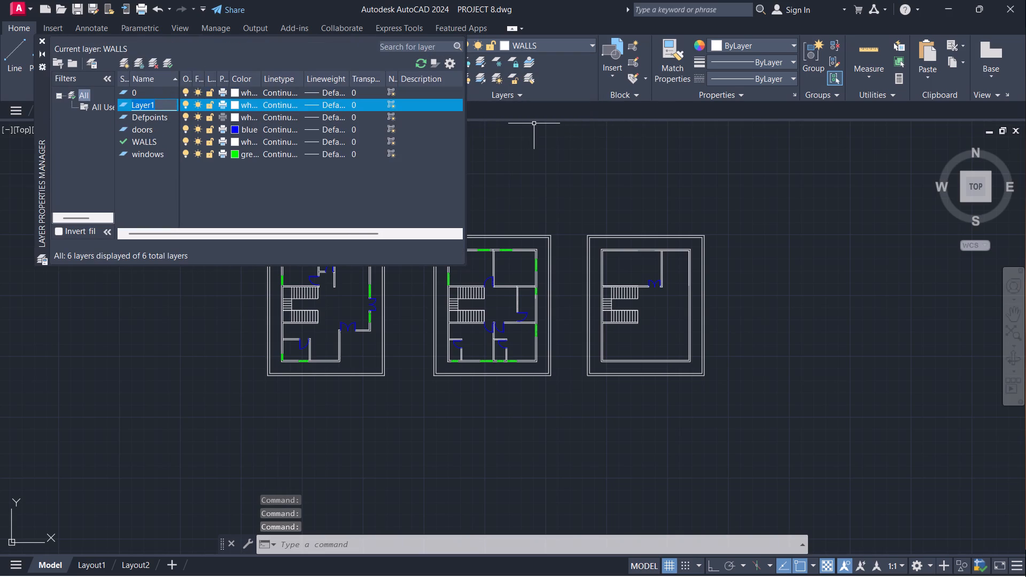
pyautogui.press('BackSpace')
pyautogui.press('f')
pyautogui.write('urniture')
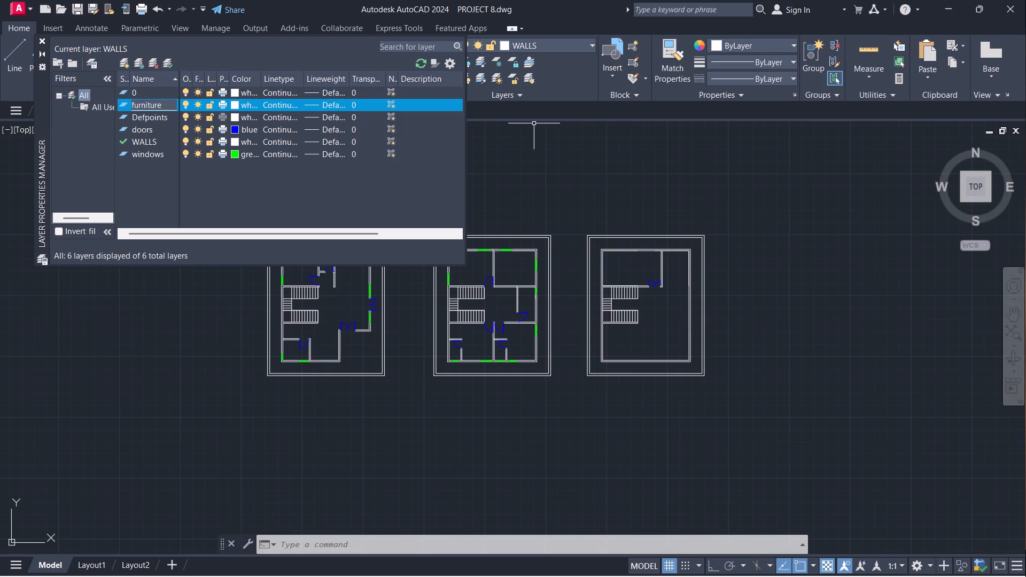
pyautogui.click(232, 106)
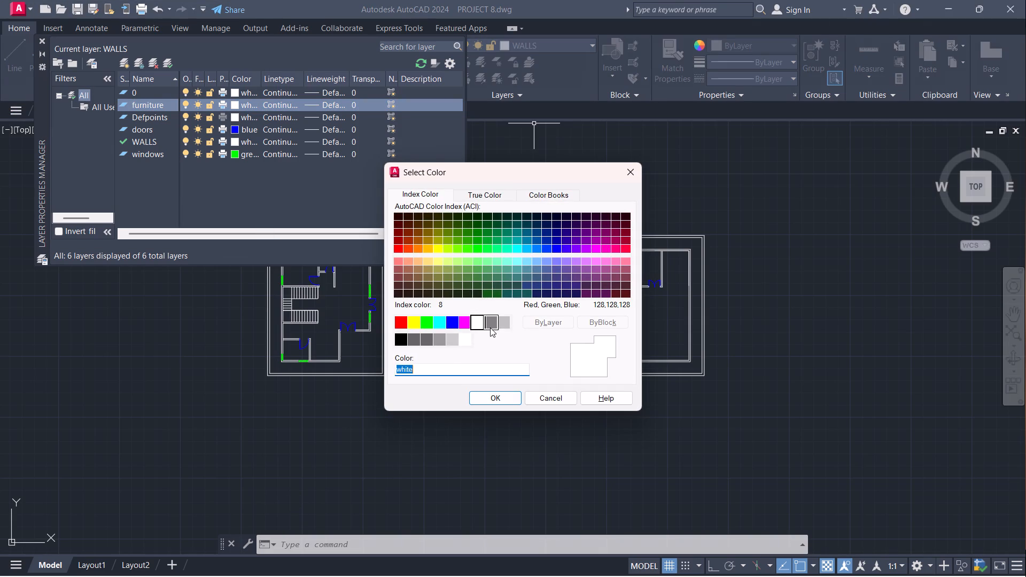
pyautogui.click(492, 325)
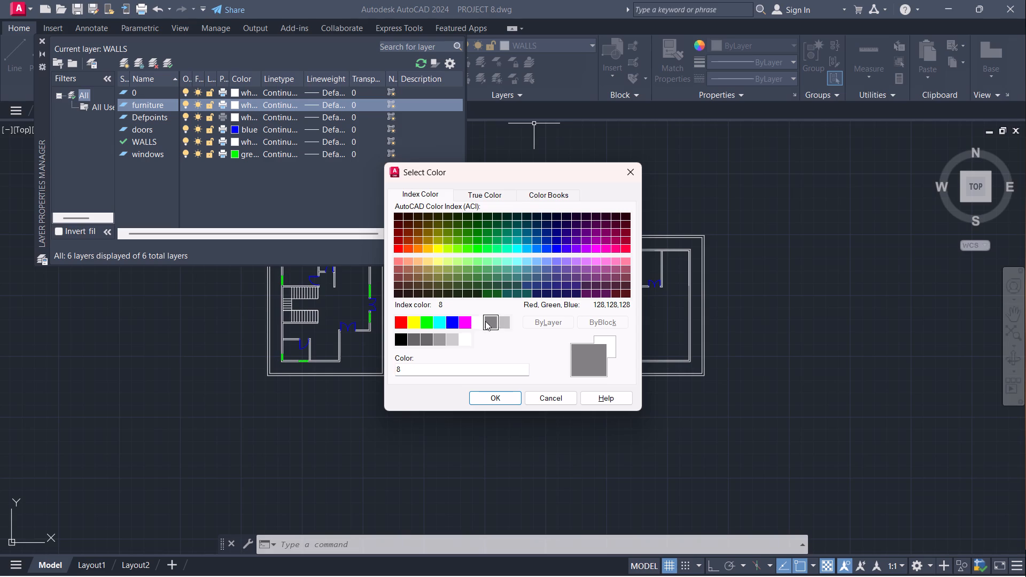
pyautogui.click(165, 63)
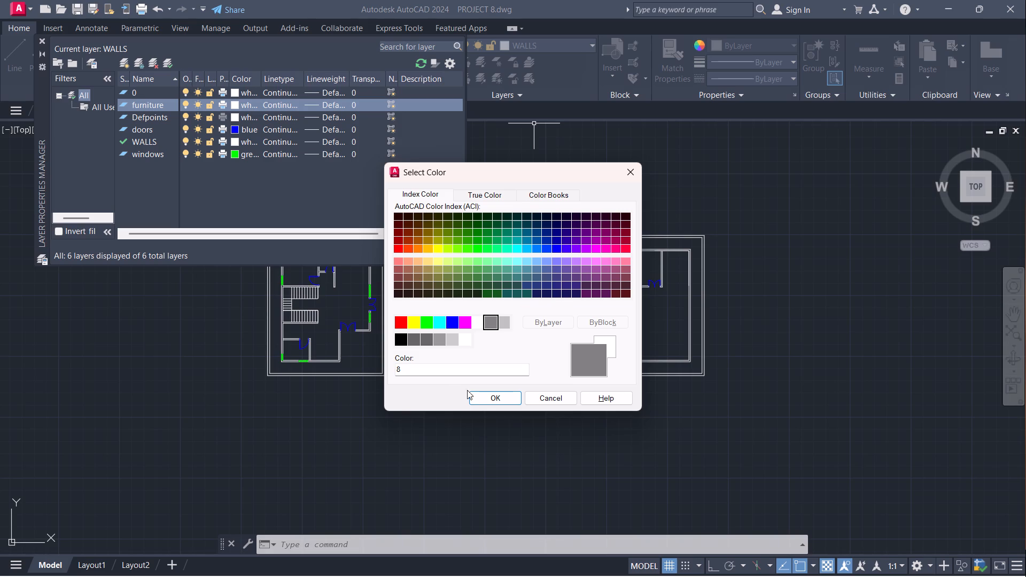
pyautogui.click(490, 395)
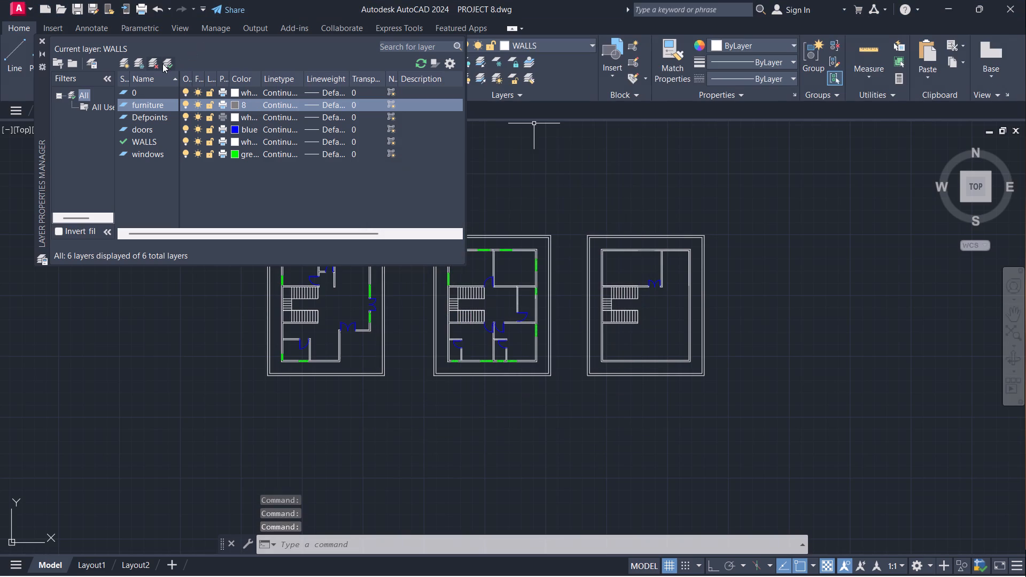
# Make the furniture layer current and close the layer manager.
pyautogui.click(164, 65)
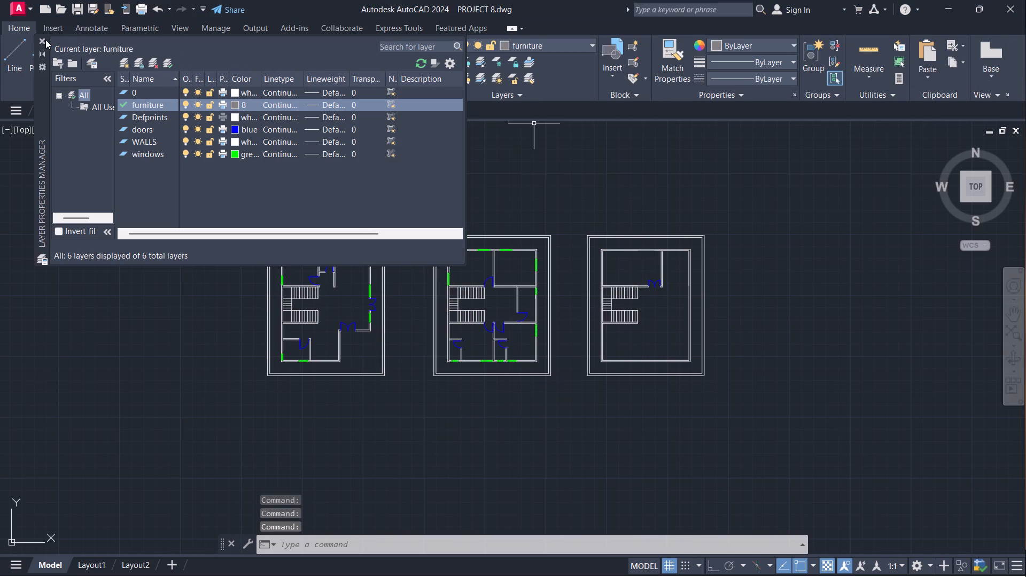
pyautogui.moveTo(44, 41); pyautogui.dragTo(49, 37)
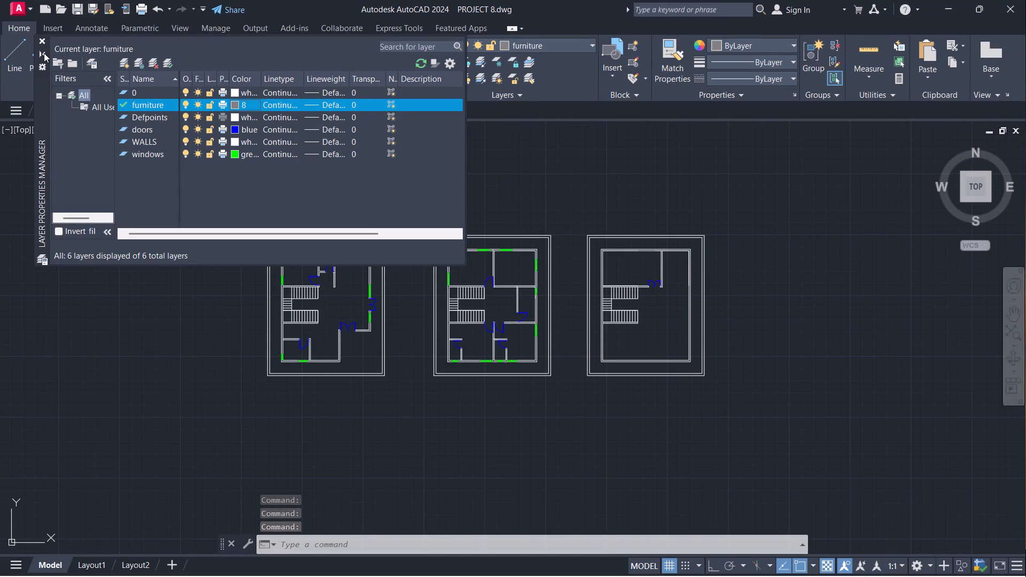
pyautogui.click(43, 39)
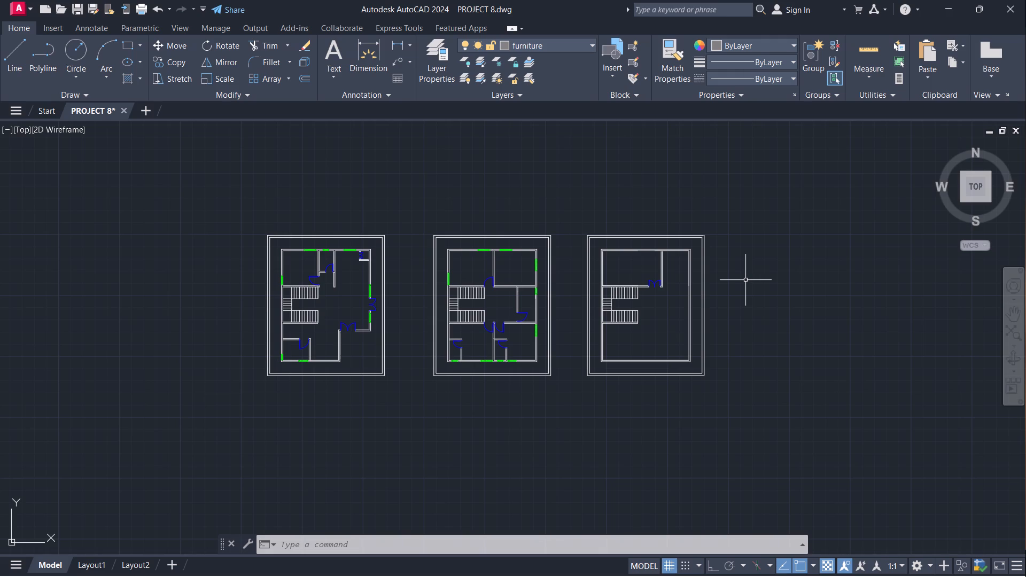
# Insert the dining set, entertainment center and round sofa blocks from the recent blocks, placing them in the empty space below the floor plans.
pyautogui.press('i')
pyautogui.press('Return')
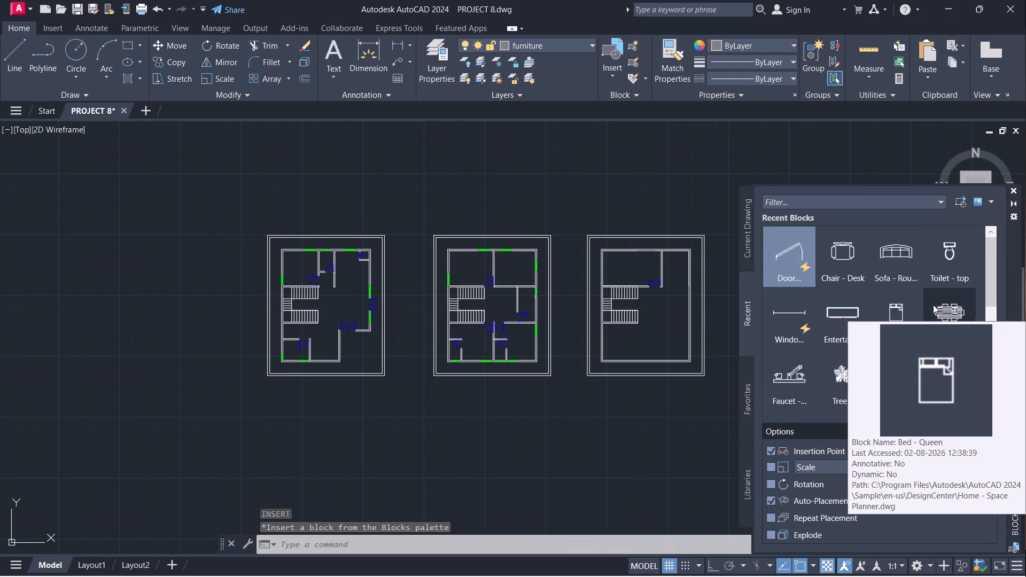
pyautogui.moveTo(949, 303); pyautogui.dragTo(954, 303)
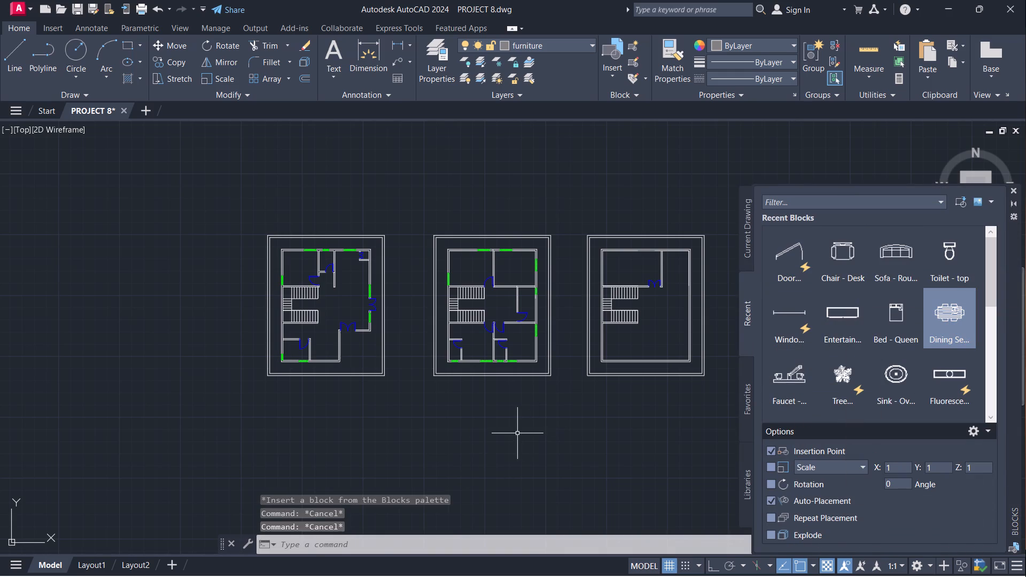
pyautogui.doubleClick(518, 433)
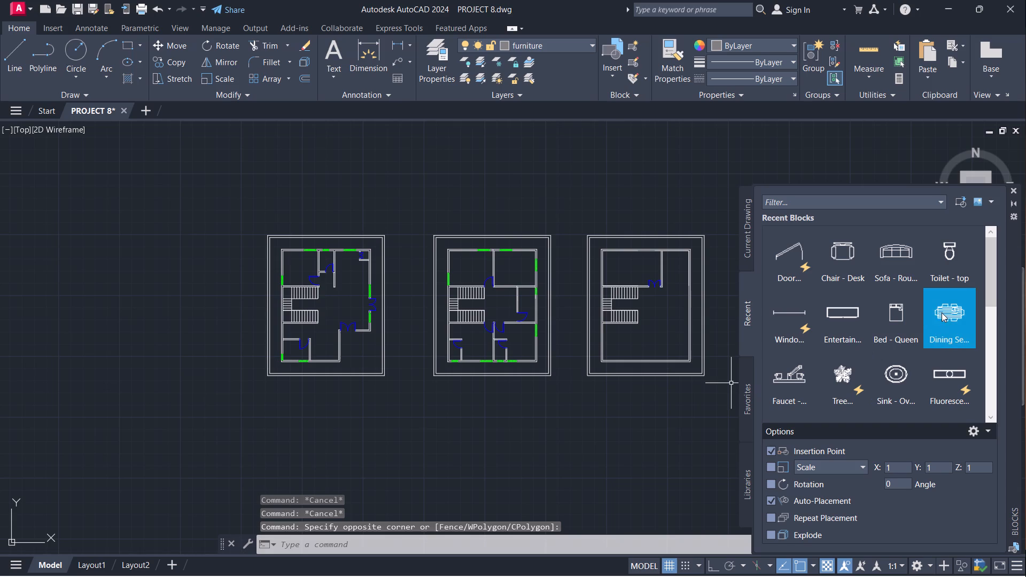
pyautogui.doubleClick(942, 313)
pyautogui.click(536, 440)
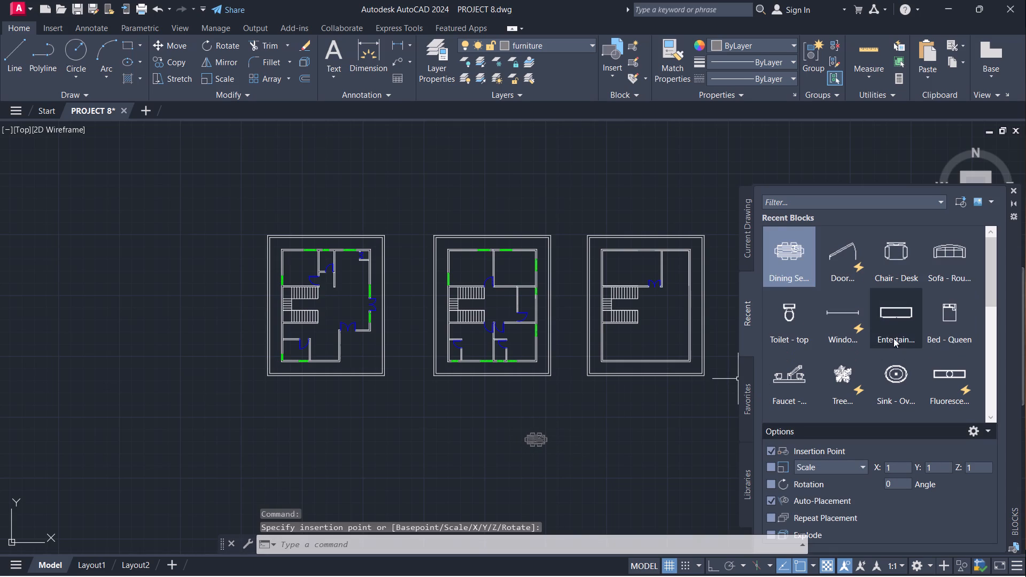
pyautogui.doubleClick(901, 310)
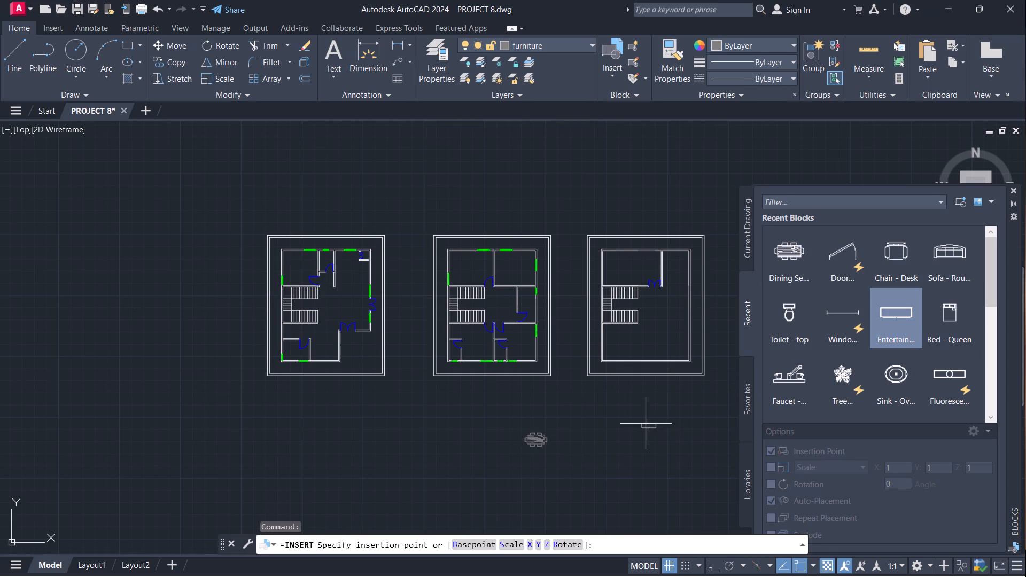
pyautogui.click(640, 424)
pyautogui.doubleClick(788, 319)
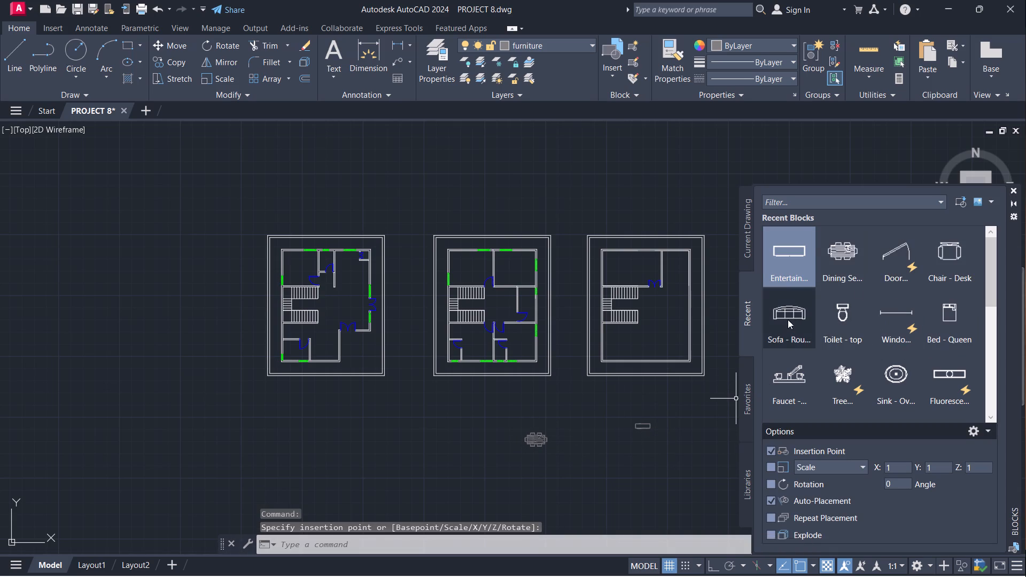
pyautogui.click(406, 436)
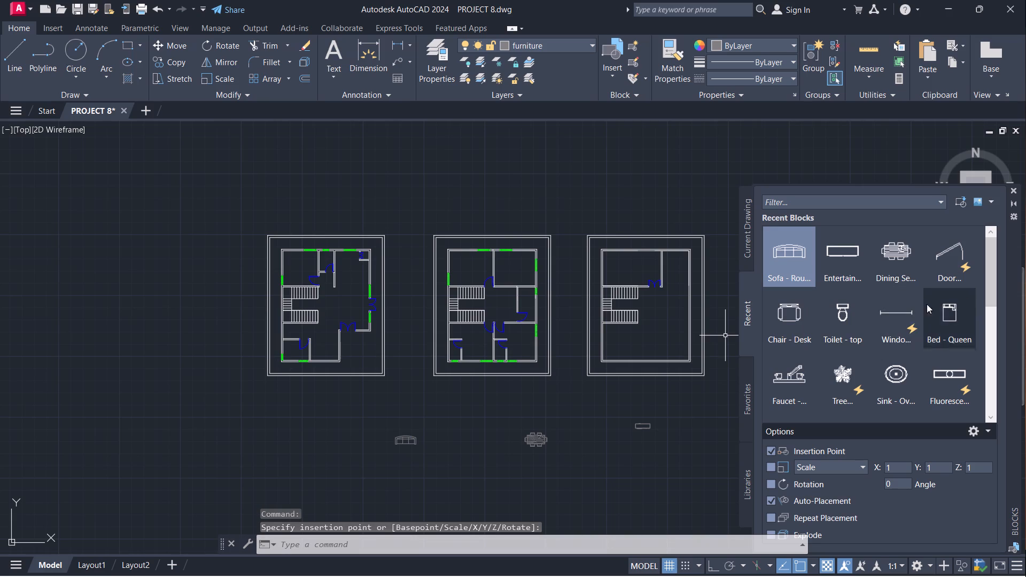
# Insert the Chair - Desk, Toilet - top and Bed - Queen blocks below the floor plans, and close the block palette.
pyautogui.doubleClick(792, 319)
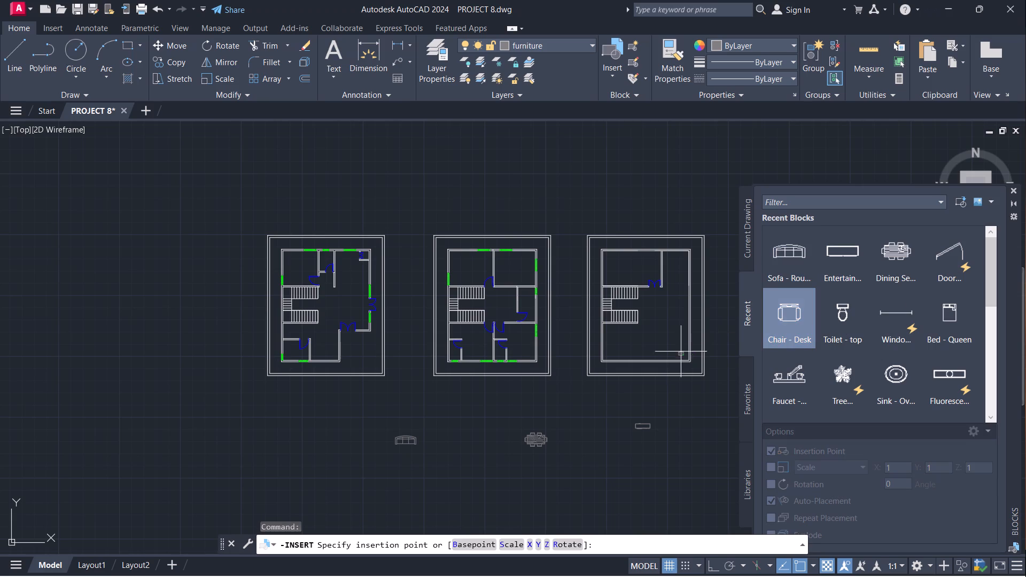
pyautogui.click(380, 442)
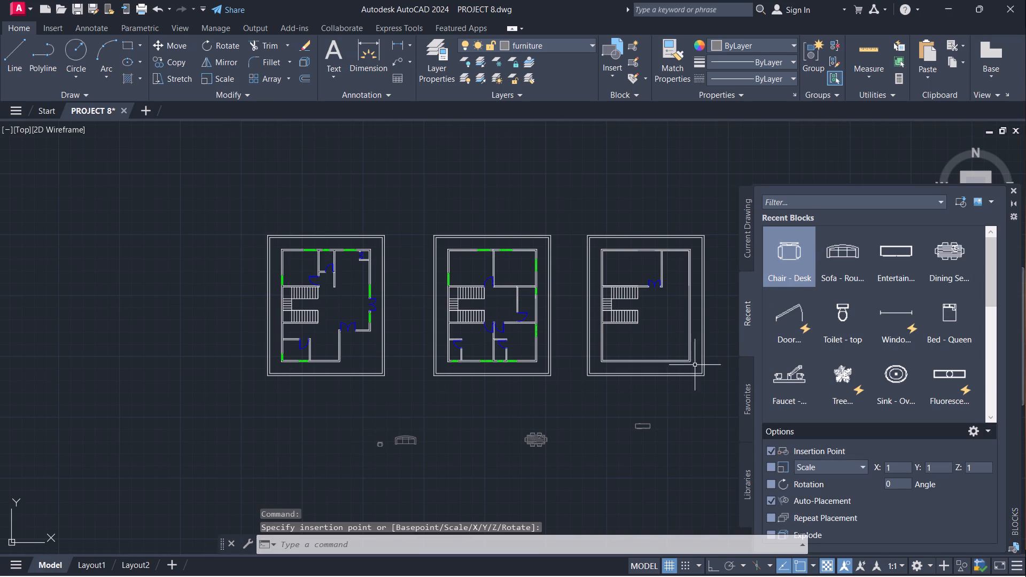
pyautogui.doubleClick(843, 324)
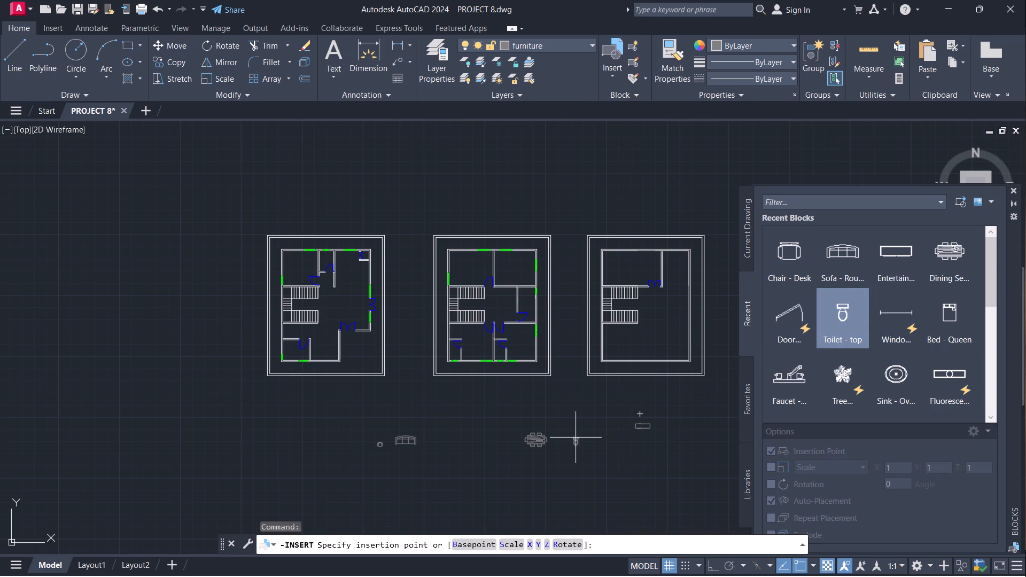
pyautogui.click(582, 420)
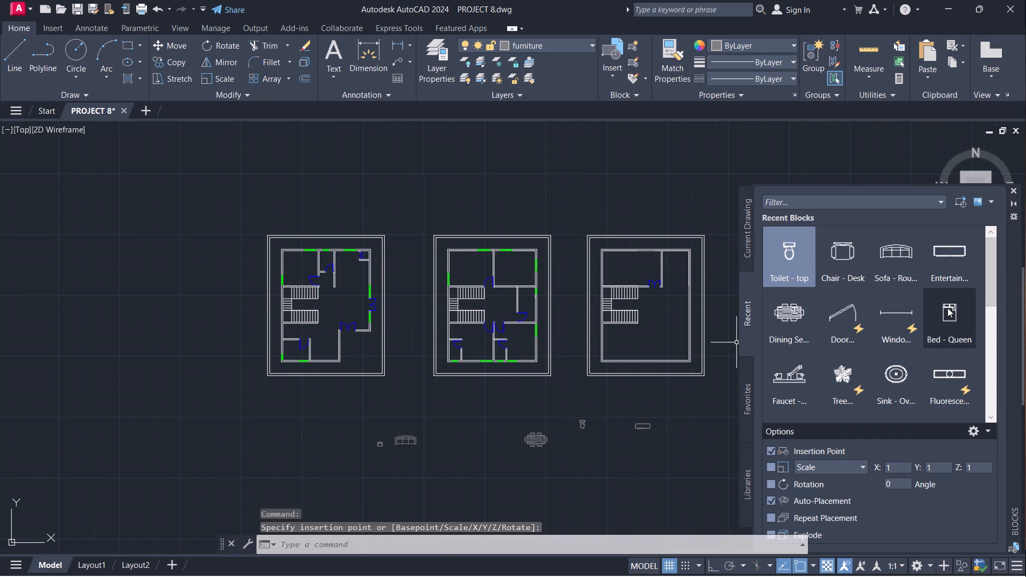
pyautogui.doubleClick(947, 308)
pyautogui.click(455, 413)
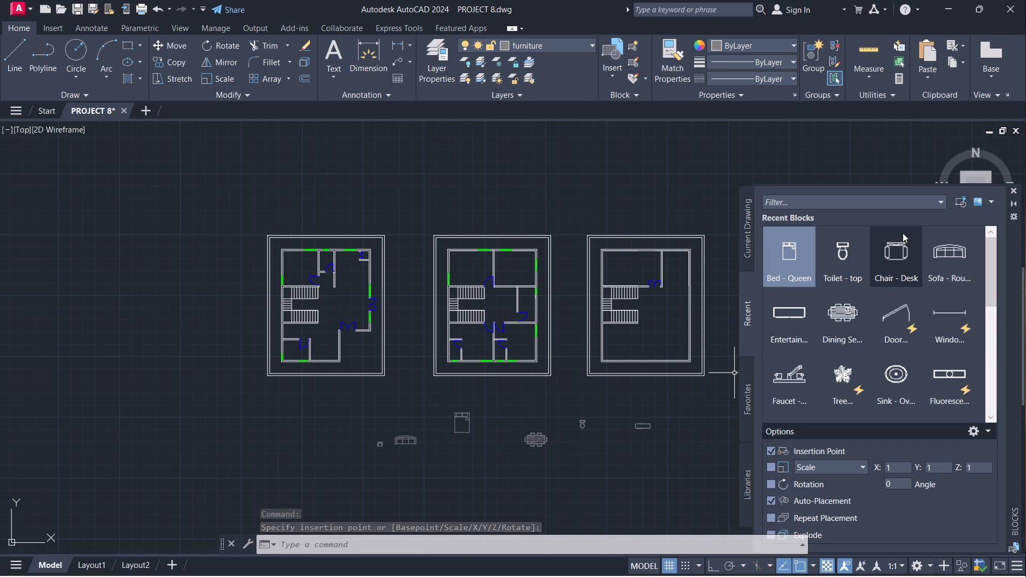
pyautogui.click(1014, 190)
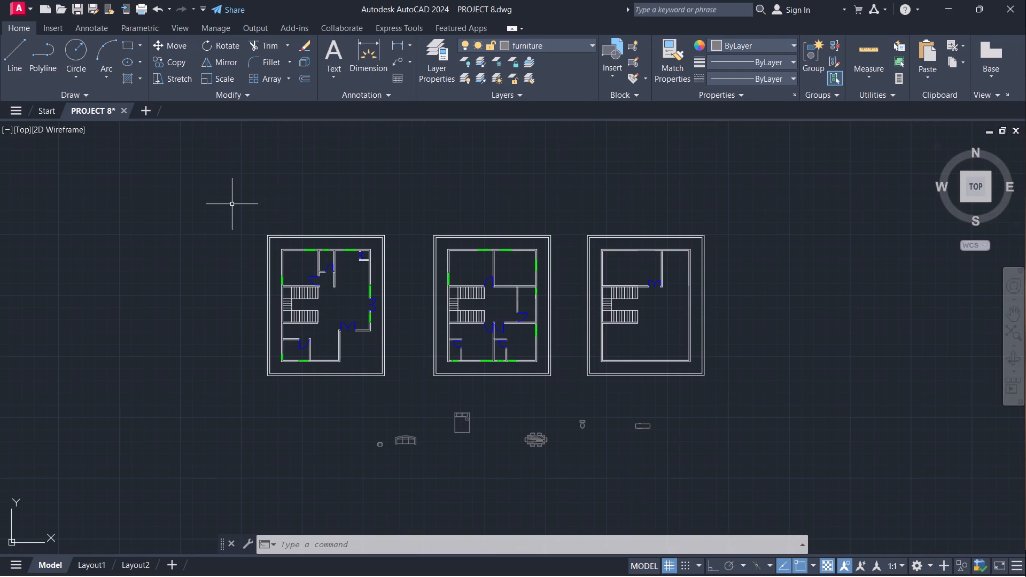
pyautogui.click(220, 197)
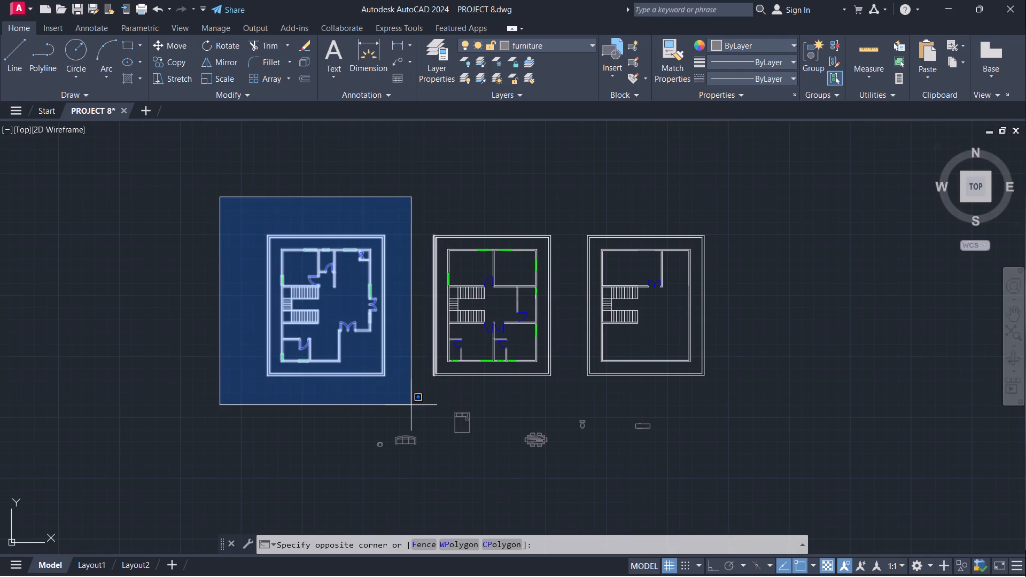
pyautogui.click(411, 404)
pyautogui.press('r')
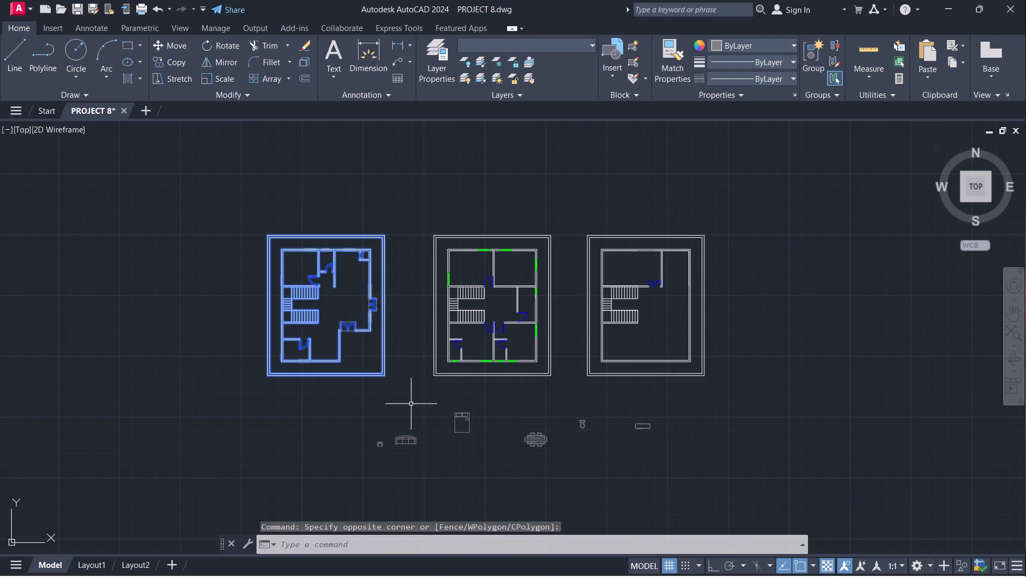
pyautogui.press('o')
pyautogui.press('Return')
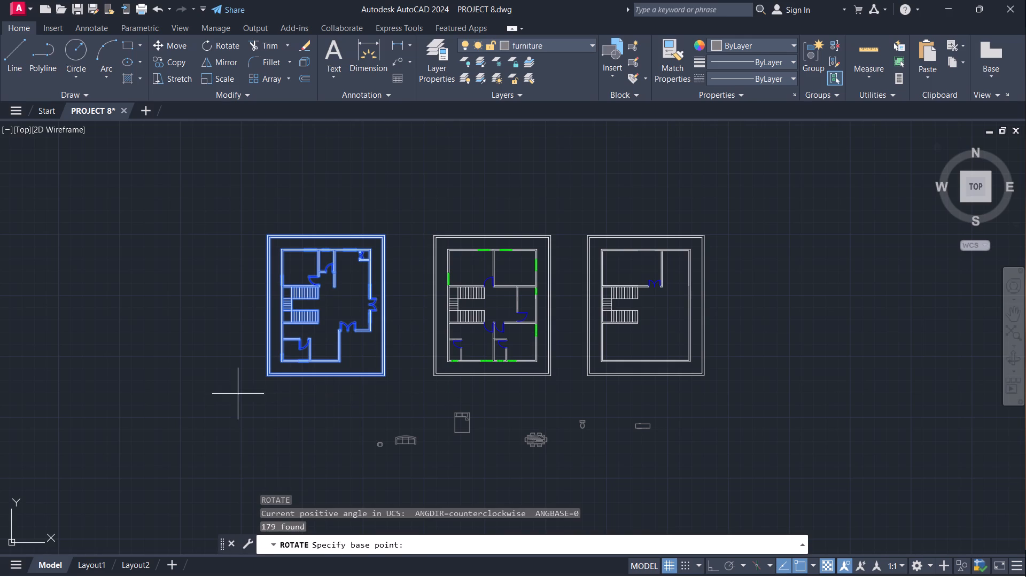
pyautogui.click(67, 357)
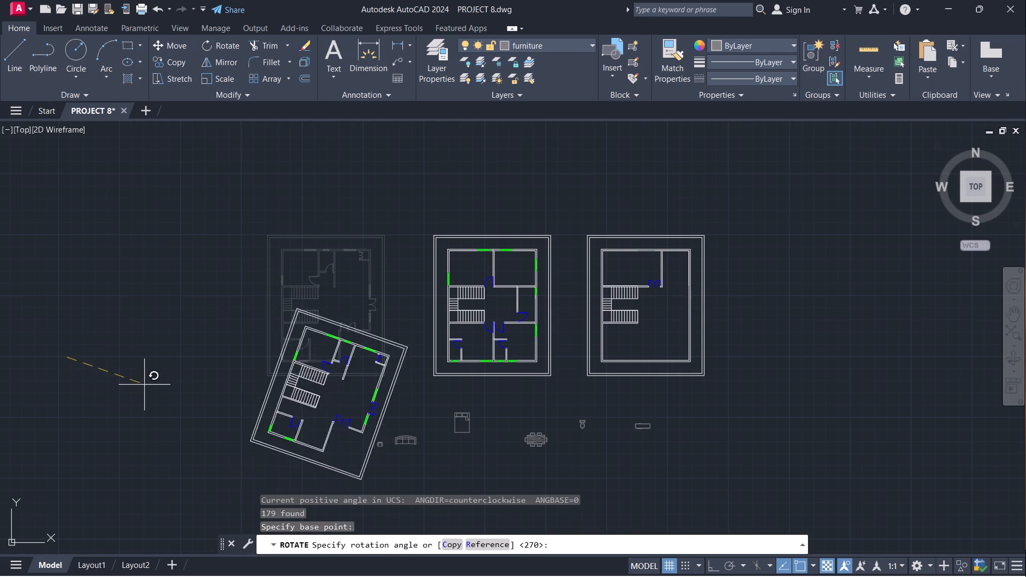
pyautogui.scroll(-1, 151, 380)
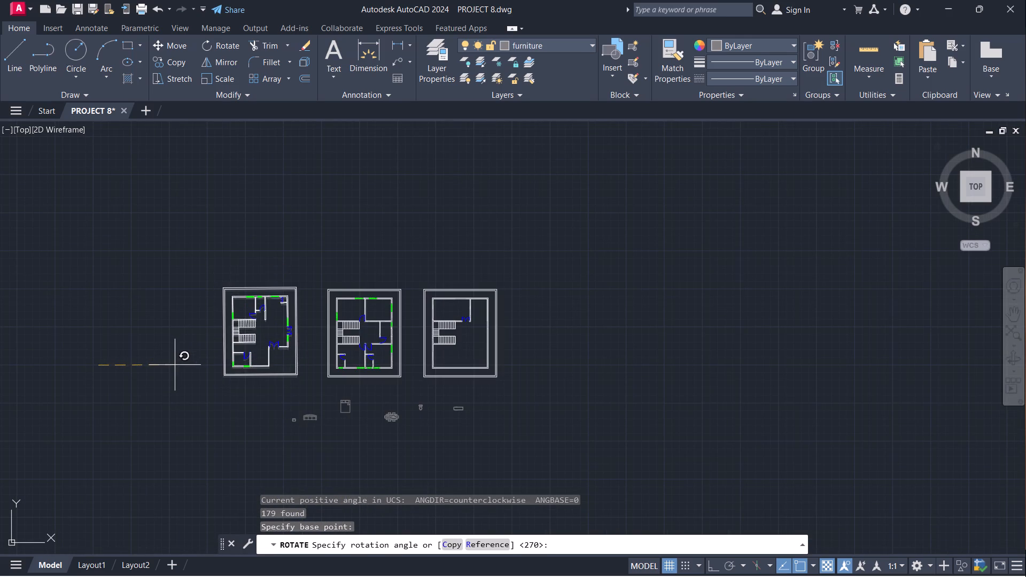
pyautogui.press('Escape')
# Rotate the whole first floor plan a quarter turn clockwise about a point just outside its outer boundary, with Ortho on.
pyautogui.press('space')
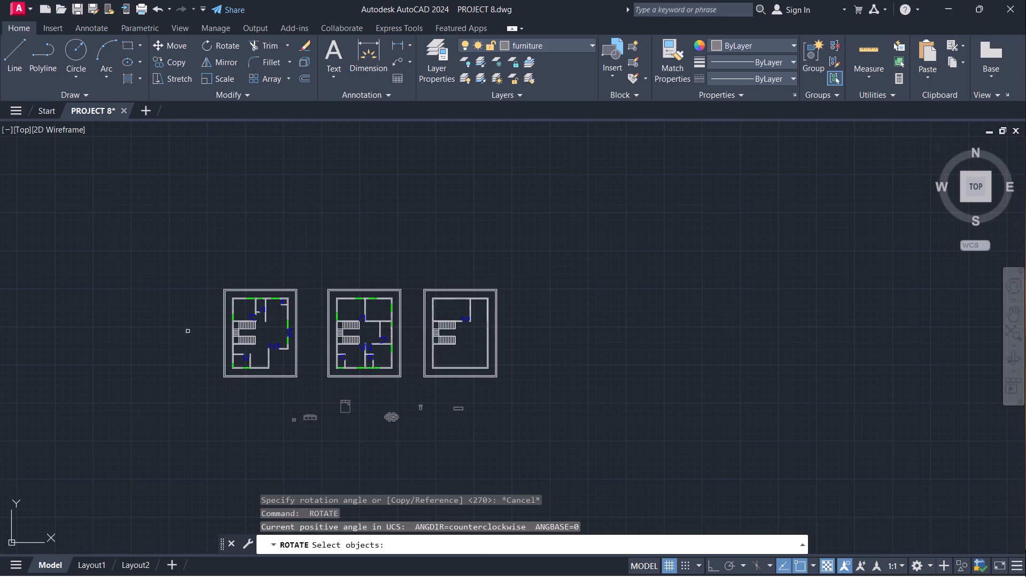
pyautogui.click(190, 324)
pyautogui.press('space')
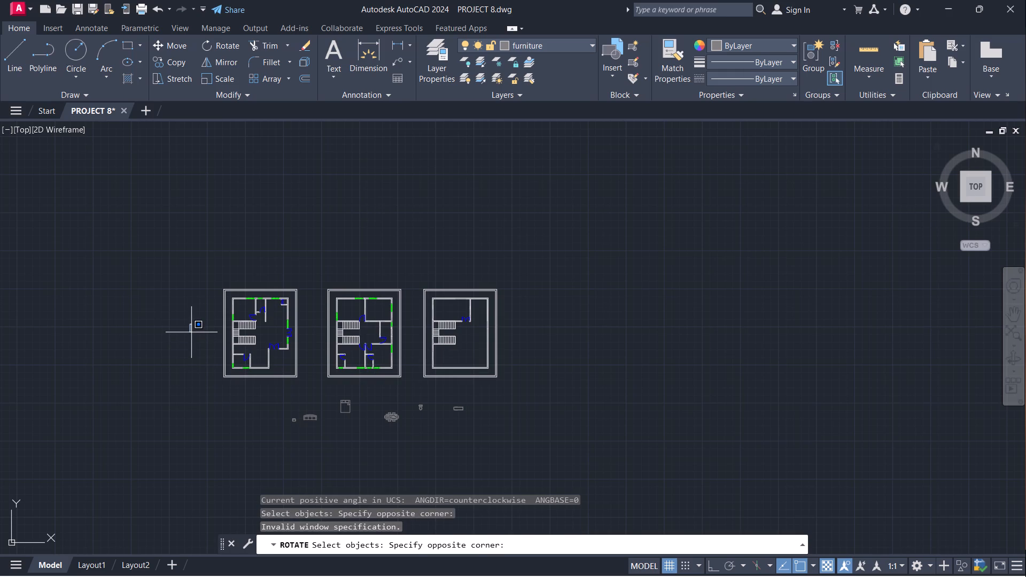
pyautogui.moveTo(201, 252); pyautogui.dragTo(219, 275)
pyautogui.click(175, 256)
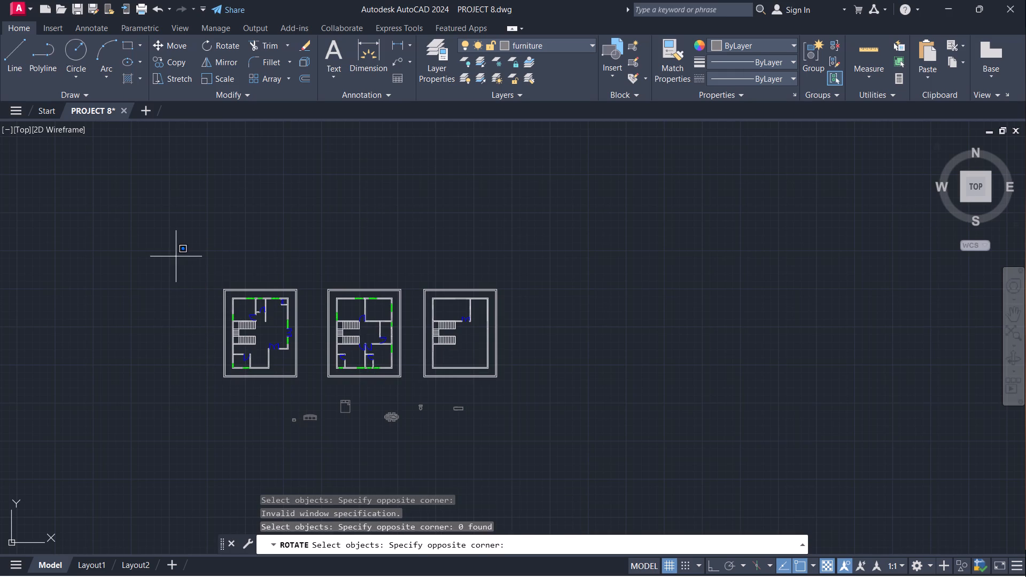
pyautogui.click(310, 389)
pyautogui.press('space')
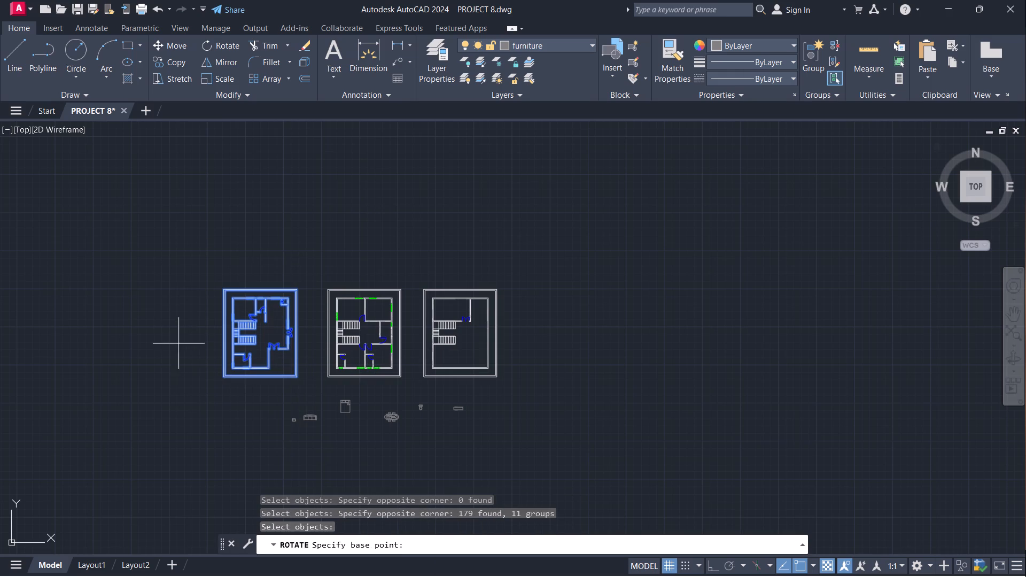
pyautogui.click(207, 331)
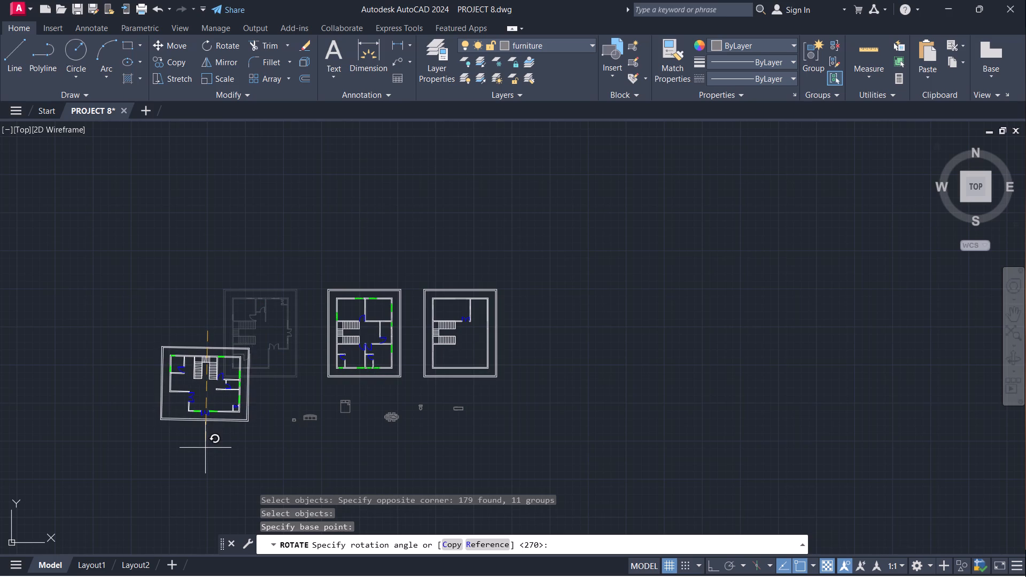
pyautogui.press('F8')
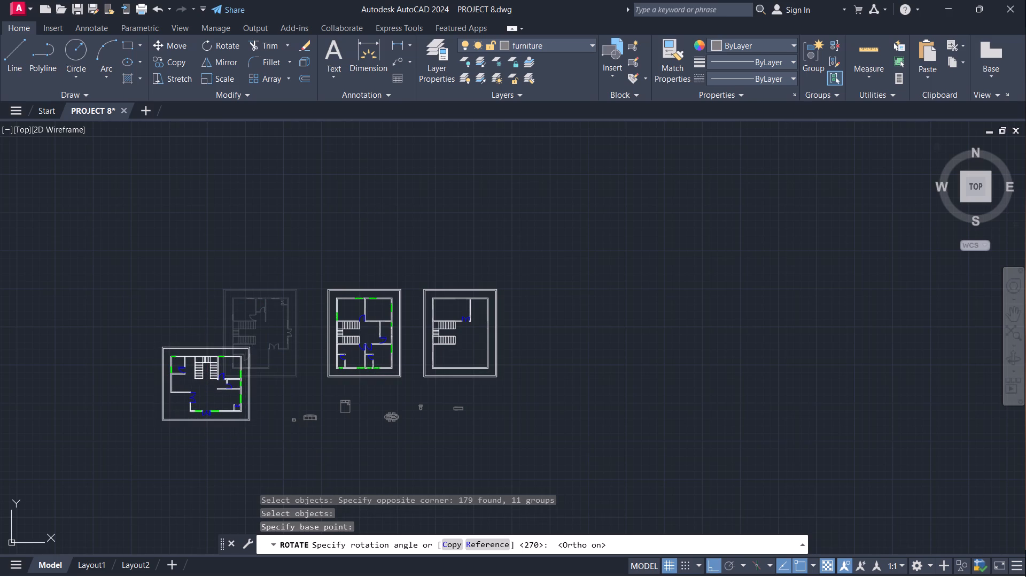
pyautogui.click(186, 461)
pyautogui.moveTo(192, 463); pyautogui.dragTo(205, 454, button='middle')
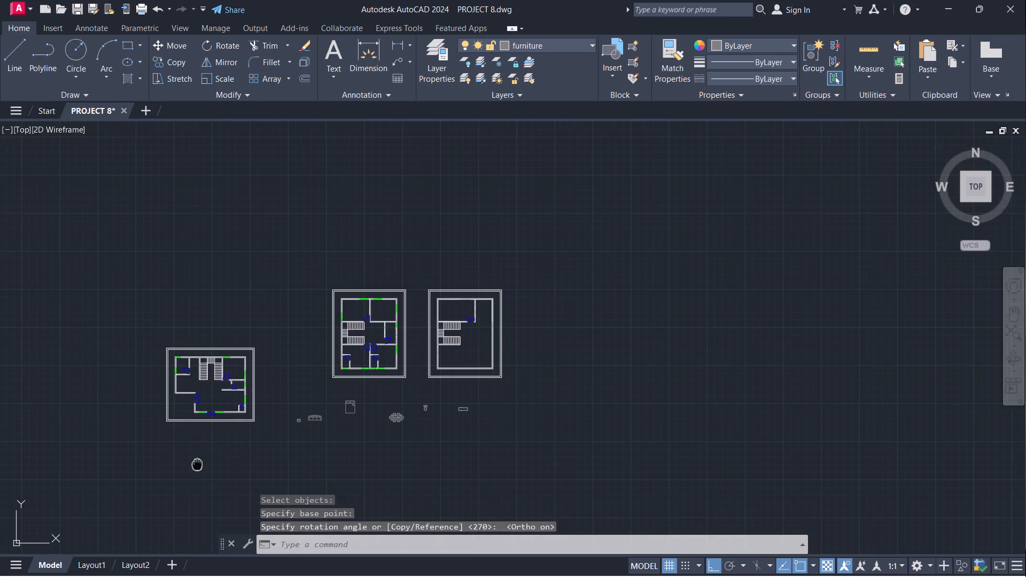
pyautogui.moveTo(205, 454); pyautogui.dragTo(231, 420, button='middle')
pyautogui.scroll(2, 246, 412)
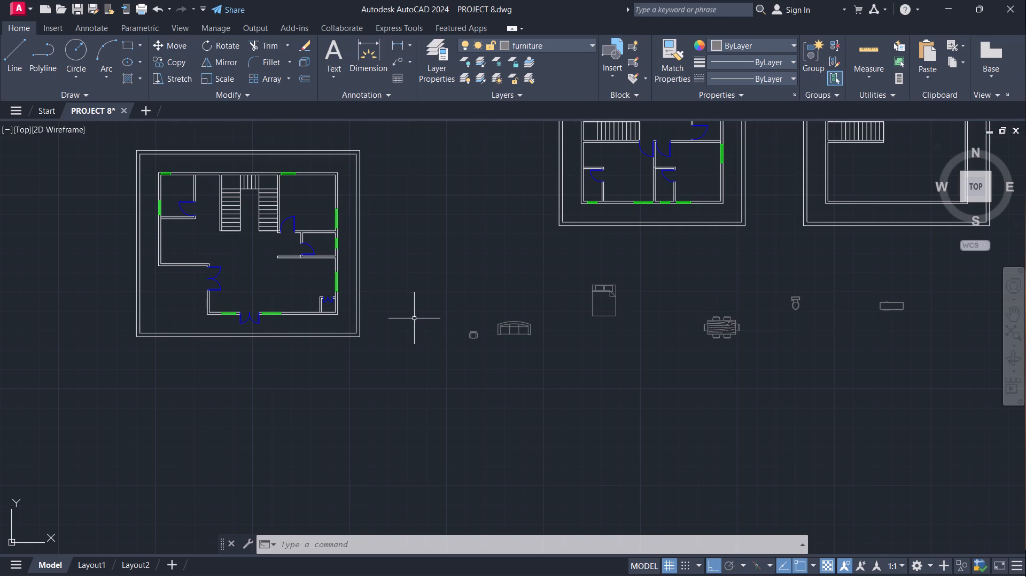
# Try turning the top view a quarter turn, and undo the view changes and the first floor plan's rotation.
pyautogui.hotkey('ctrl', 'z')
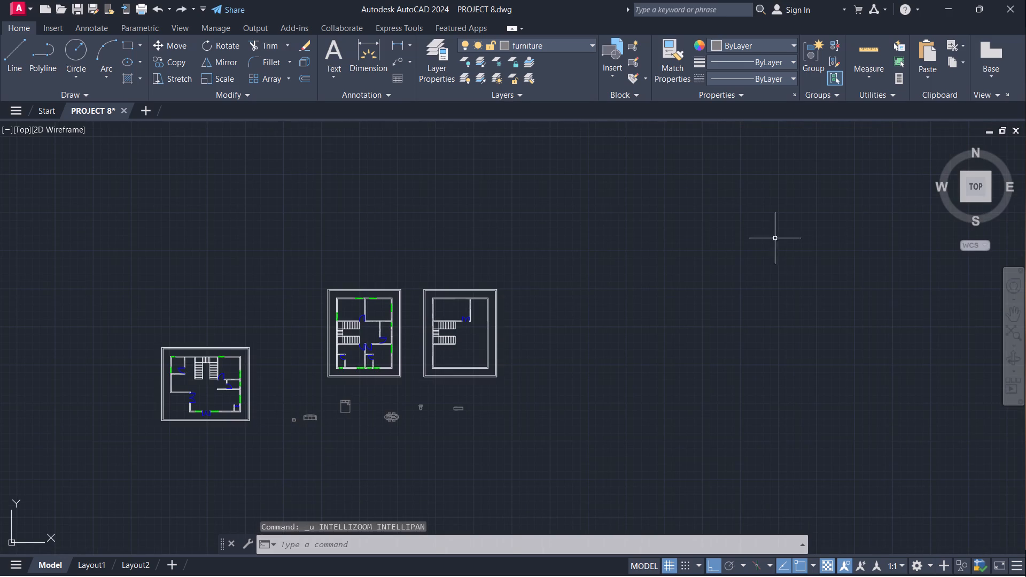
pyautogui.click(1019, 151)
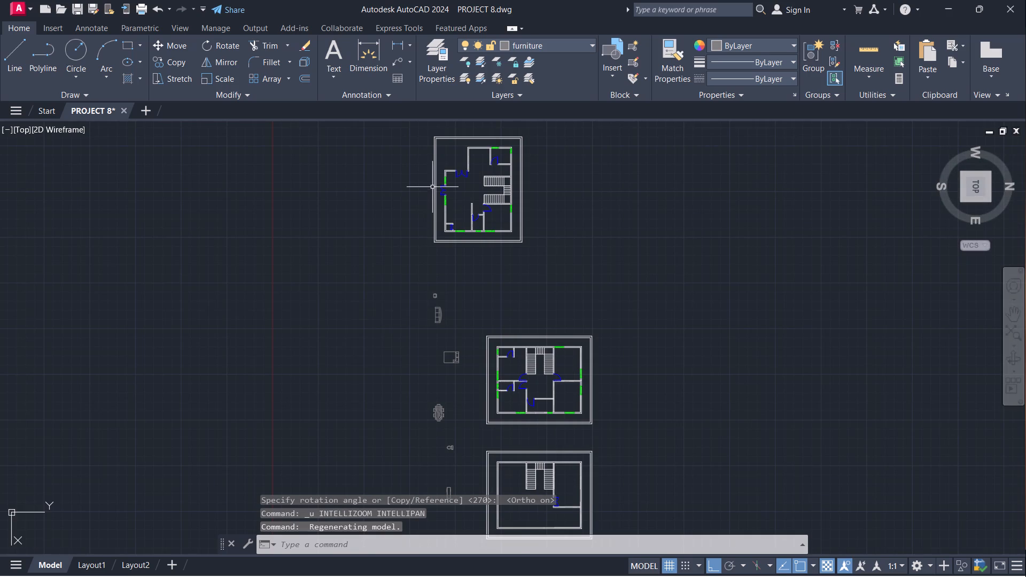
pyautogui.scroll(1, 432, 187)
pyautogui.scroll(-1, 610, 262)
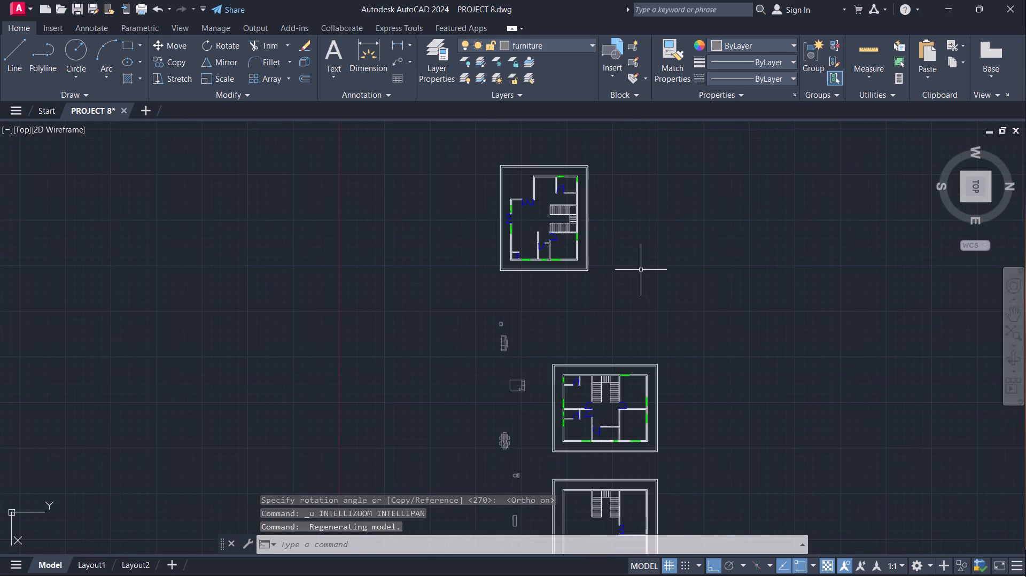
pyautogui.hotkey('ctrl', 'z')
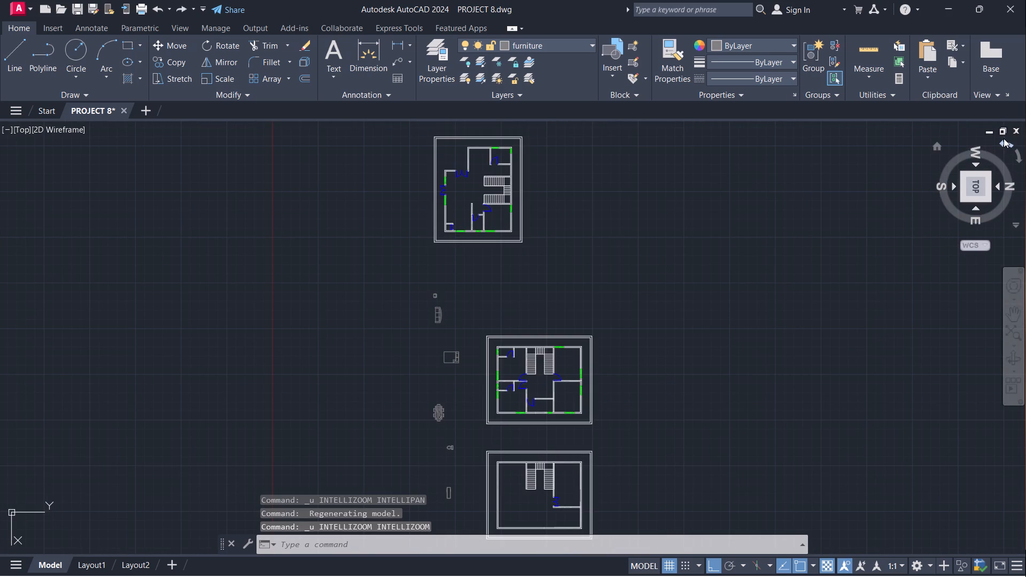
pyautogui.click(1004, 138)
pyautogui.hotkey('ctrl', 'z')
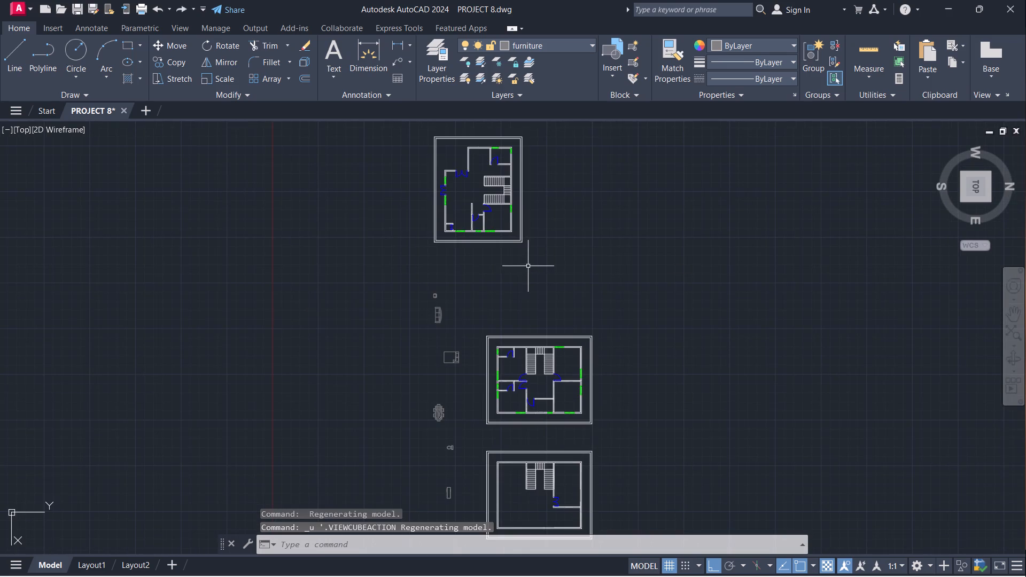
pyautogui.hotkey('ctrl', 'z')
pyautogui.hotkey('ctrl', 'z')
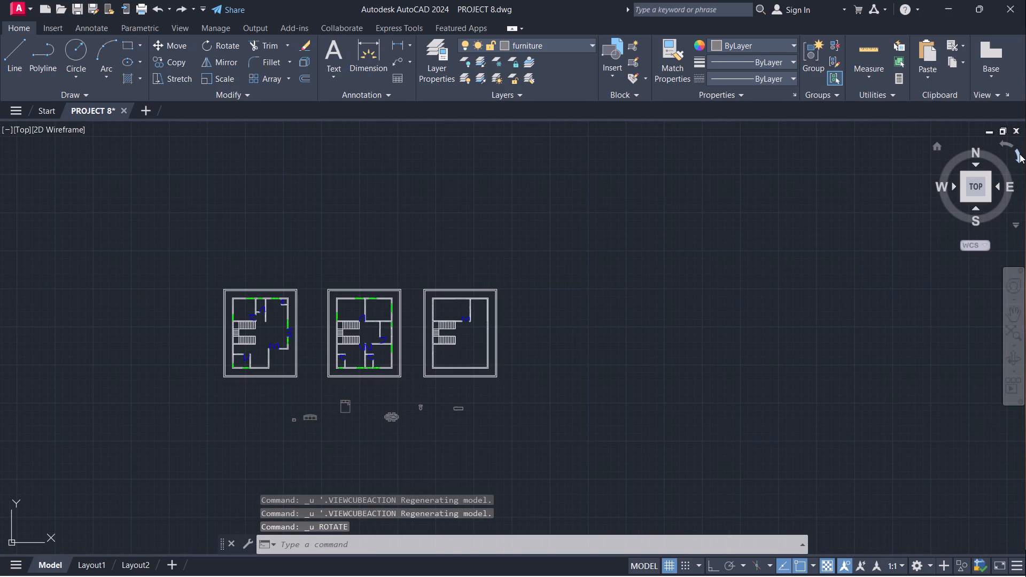
# Turn the top view a quarter turn clockwise so that west faces up and the first plan's staircase is at its top.
pyautogui.click(1020, 155)
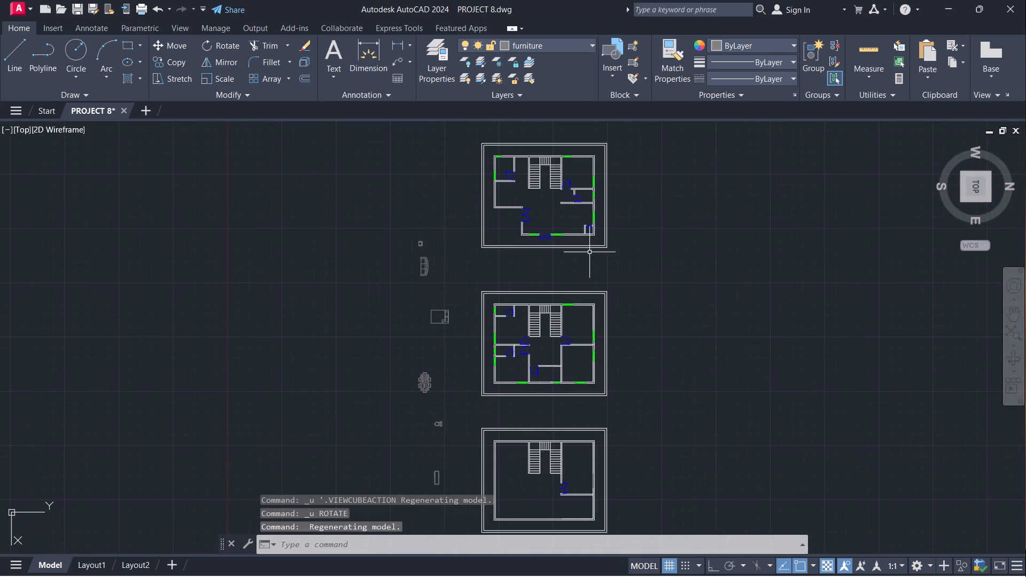
pyautogui.moveTo(636, 241); pyautogui.dragTo(600, 315, button='middle')
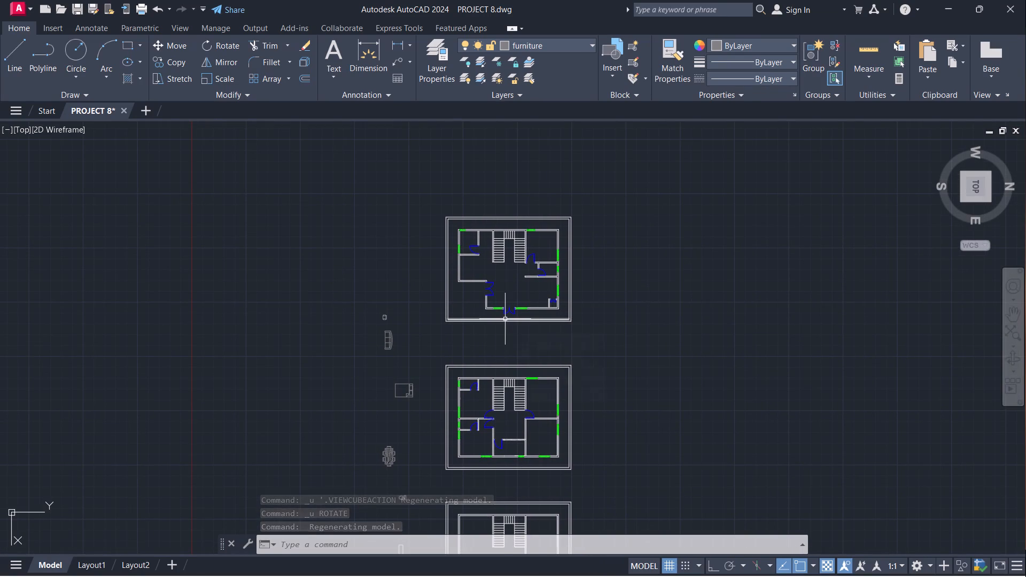
pyautogui.scroll(1, 491, 326)
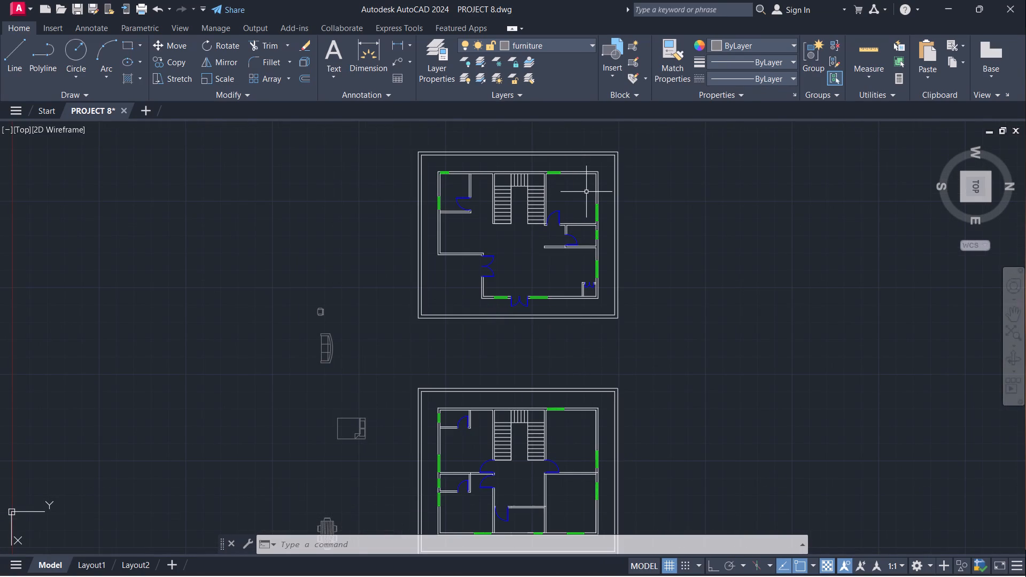
# Copy the Bed - Queen block from below the plans into the first floor plan's northwest bedroom.
pyautogui.click(364, 421)
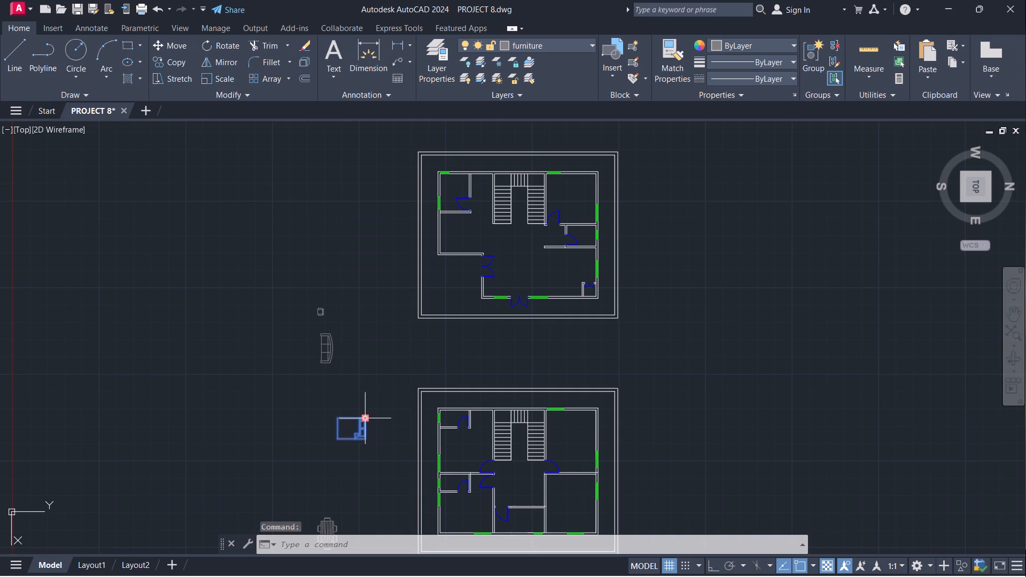
pyautogui.write('co')
pyautogui.press('Return')
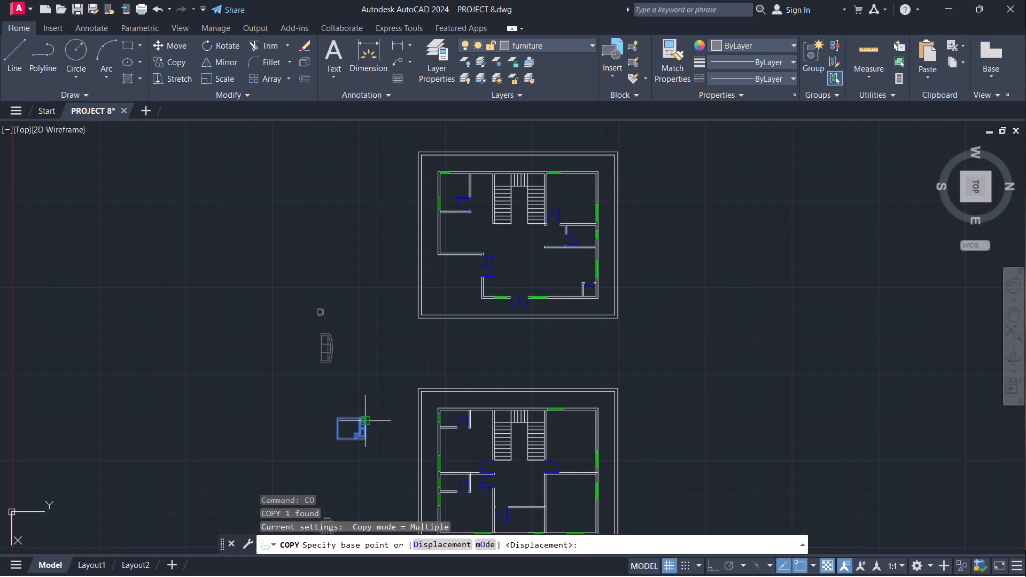
pyautogui.moveTo(366, 419); pyautogui.dragTo(377, 407)
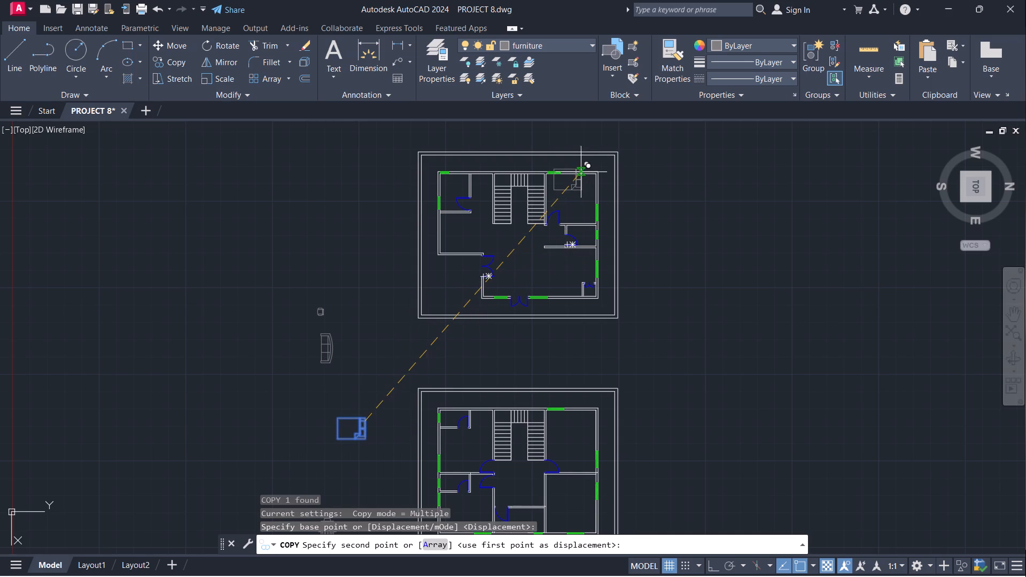
pyautogui.scroll(2, 586, 183)
pyautogui.click(590, 183)
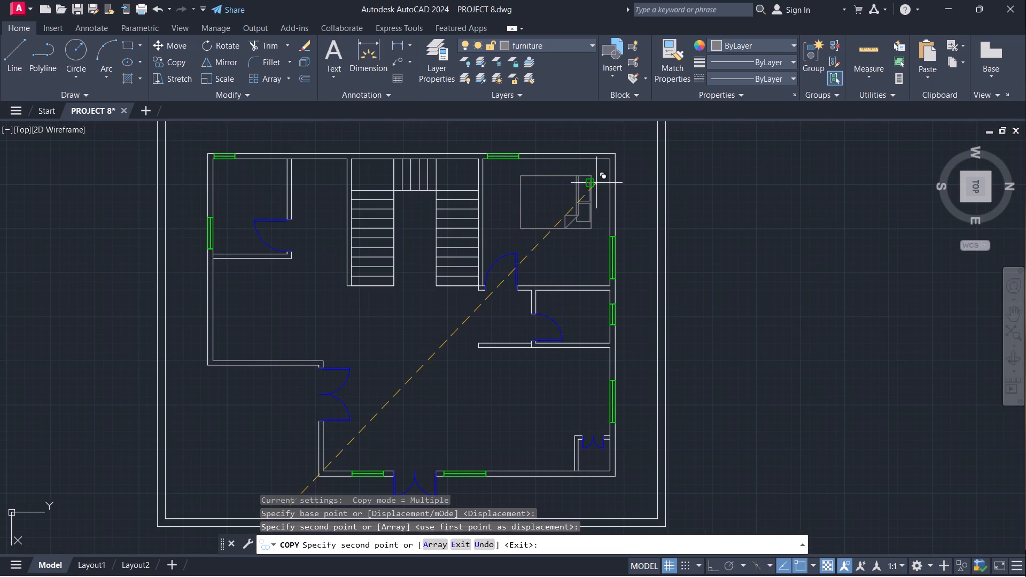
pyautogui.press('Escape')
# Rotate the copied bed 90° counterclockwise about its pillow-end corner so its pillows face west.
pyautogui.click(593, 180)
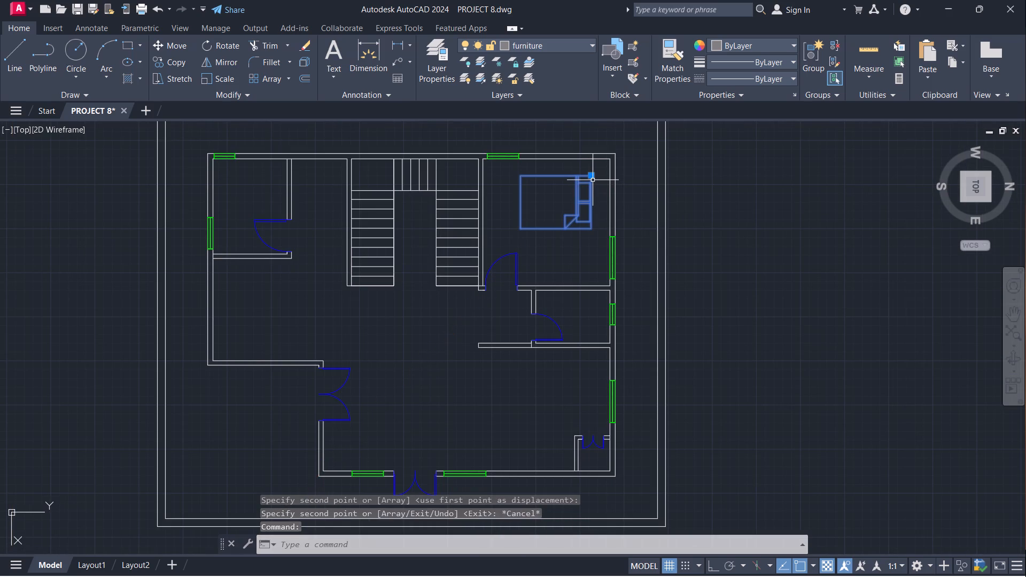
pyautogui.write('ro')
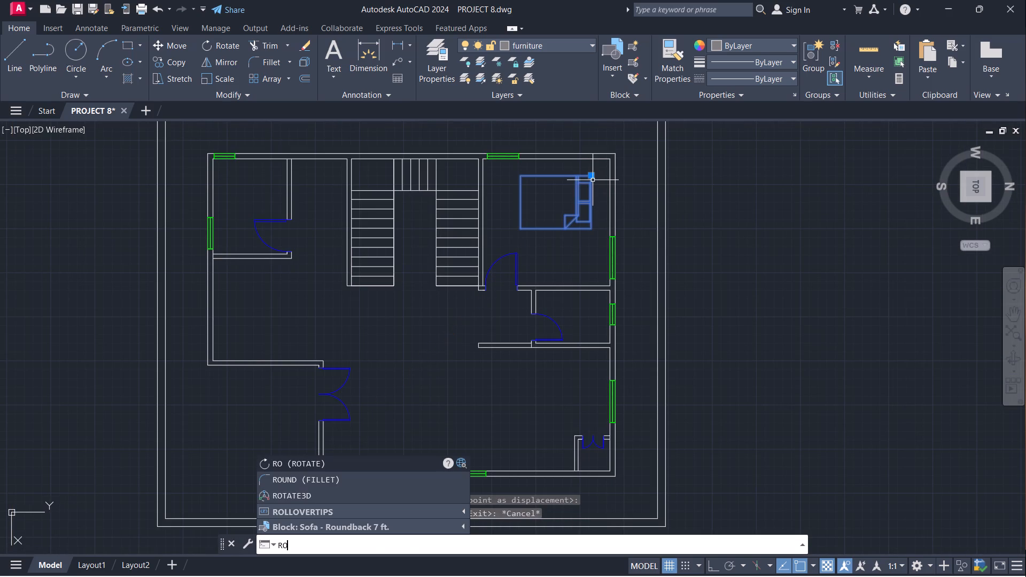
pyautogui.press('Return')
pyautogui.click(593, 176)
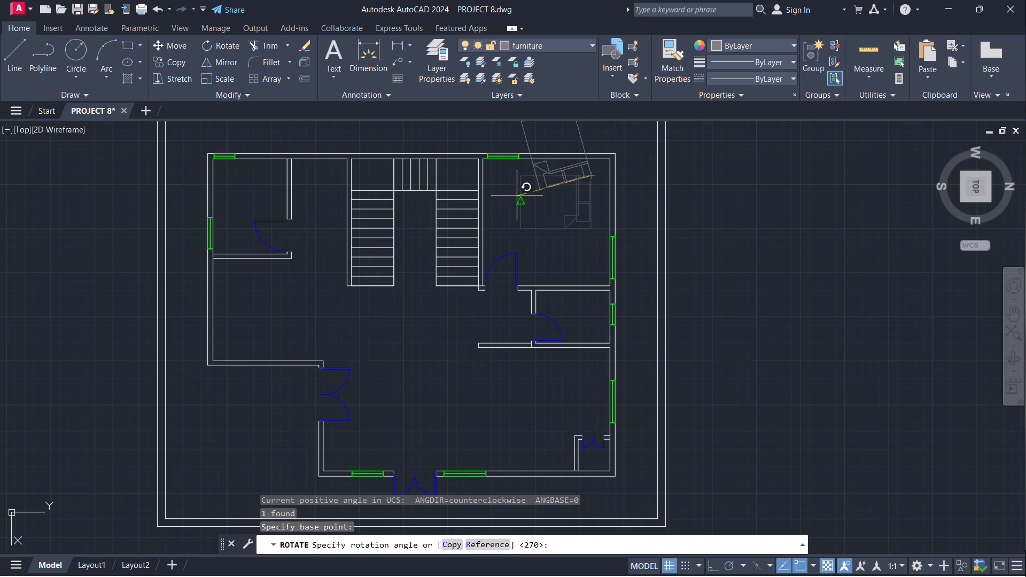
pyautogui.click(638, 173)
# Move the rotated bed inside the first plan's northwest bedroom, with its pillow end near the west wall.
pyautogui.click(592, 177)
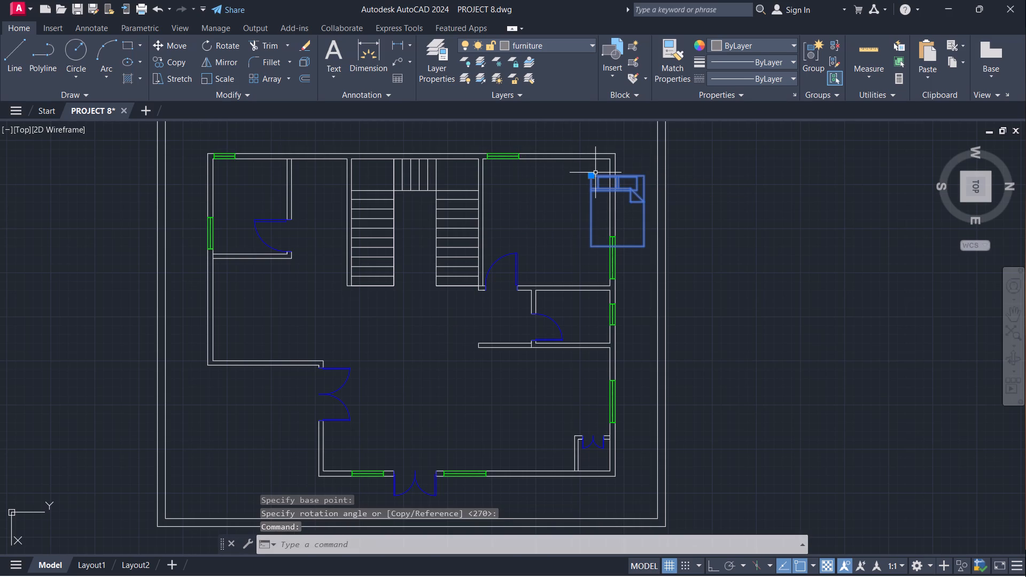
pyautogui.press('m')
pyautogui.press('Return')
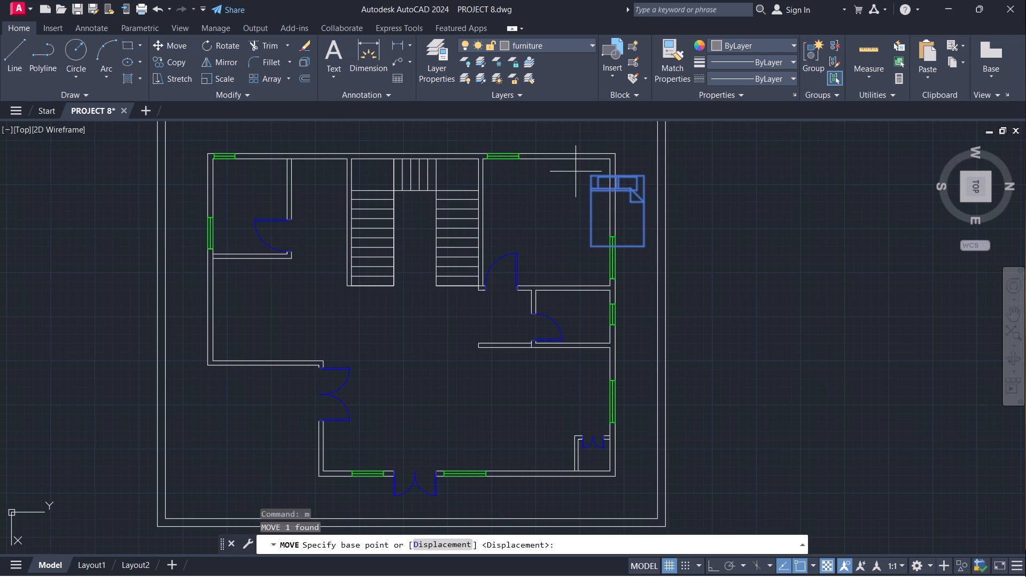
pyautogui.click(587, 174)
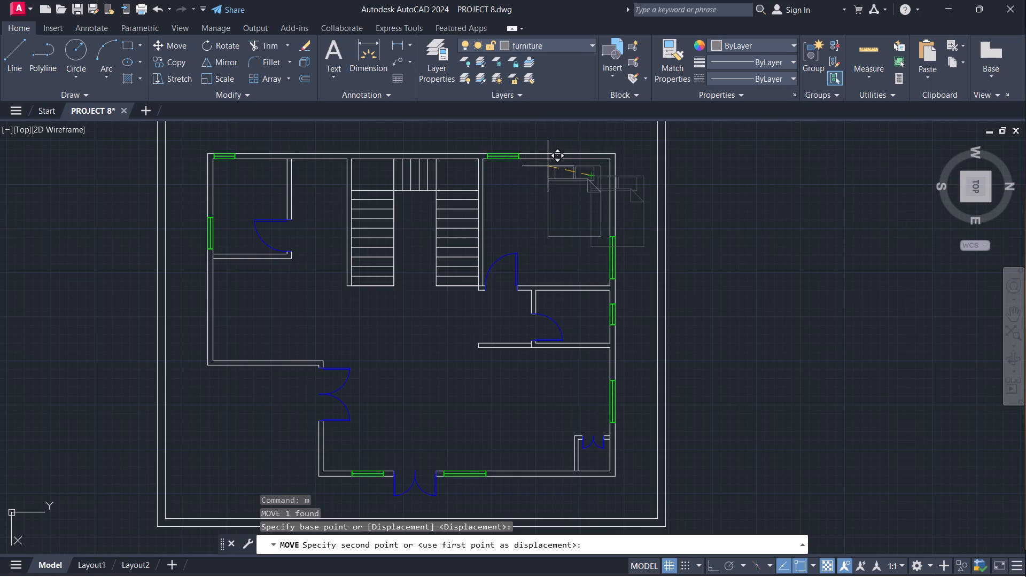
pyautogui.click(548, 166)
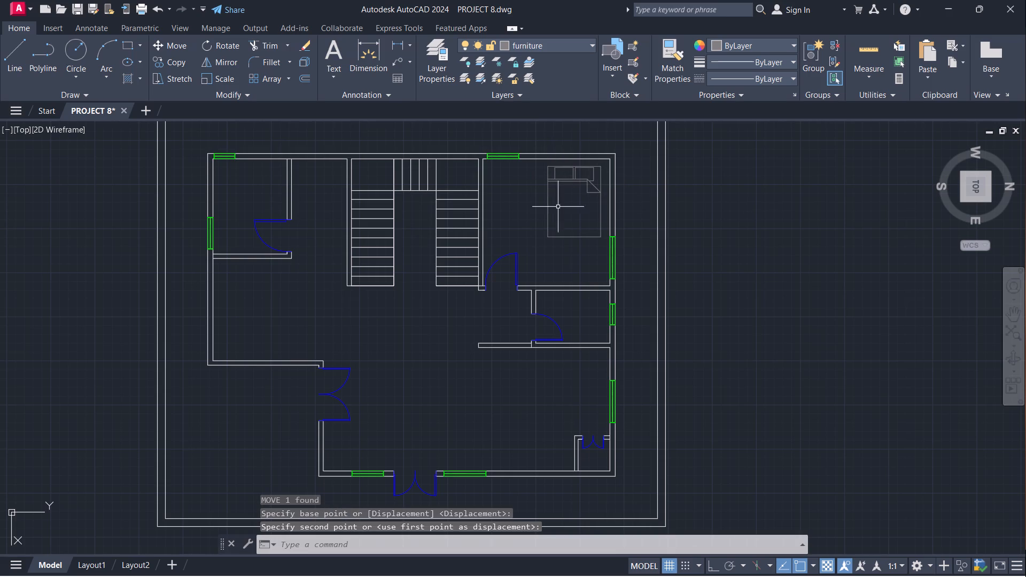
# Turn the top view a quarter turn back so that north faces up.
pyautogui.moveTo(480, 377); pyautogui.dragTo(484, 333, button='middle')
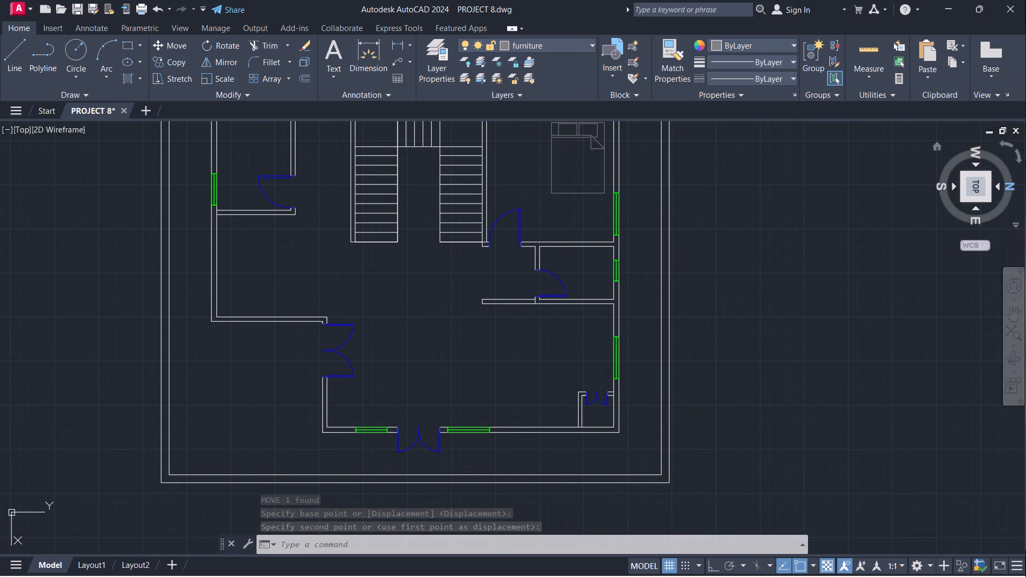
pyautogui.click(1002, 145)
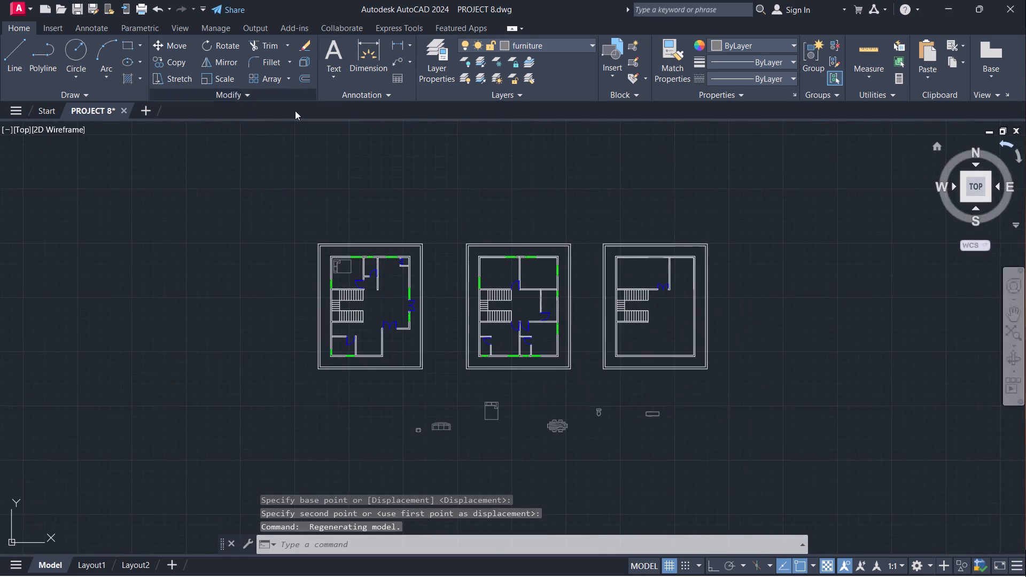
# Rotate the source bed block below the second plan 90° counterclockwise about its pillow-end corner, with Ortho on.
pyautogui.scroll(1, 354, 399)
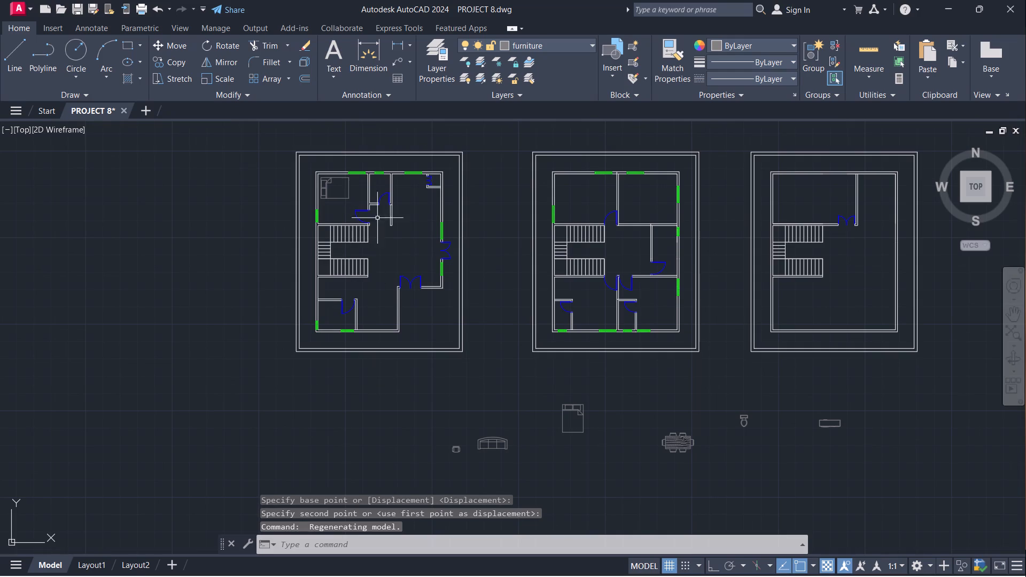
pyautogui.scroll(1, 403, 247)
pyautogui.scroll(-1, 443, 344)
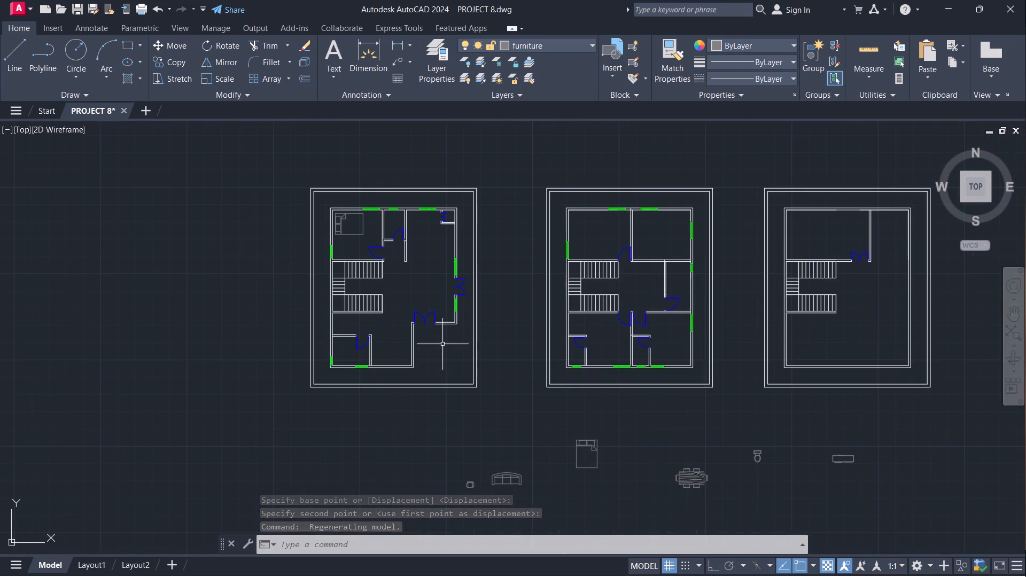
pyautogui.moveTo(441, 347); pyautogui.dragTo(353, 324, button='middle')
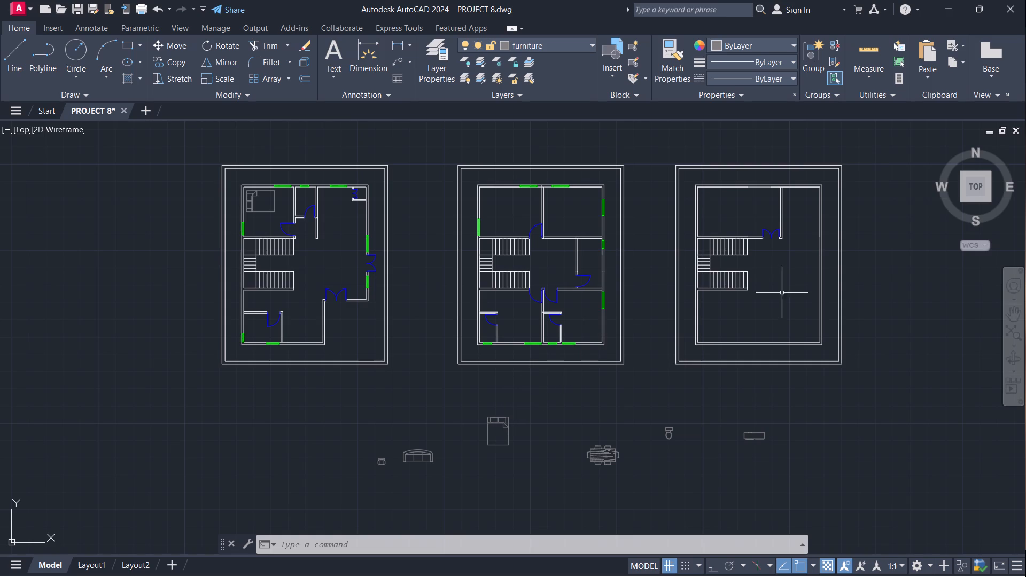
pyautogui.click(500, 415)
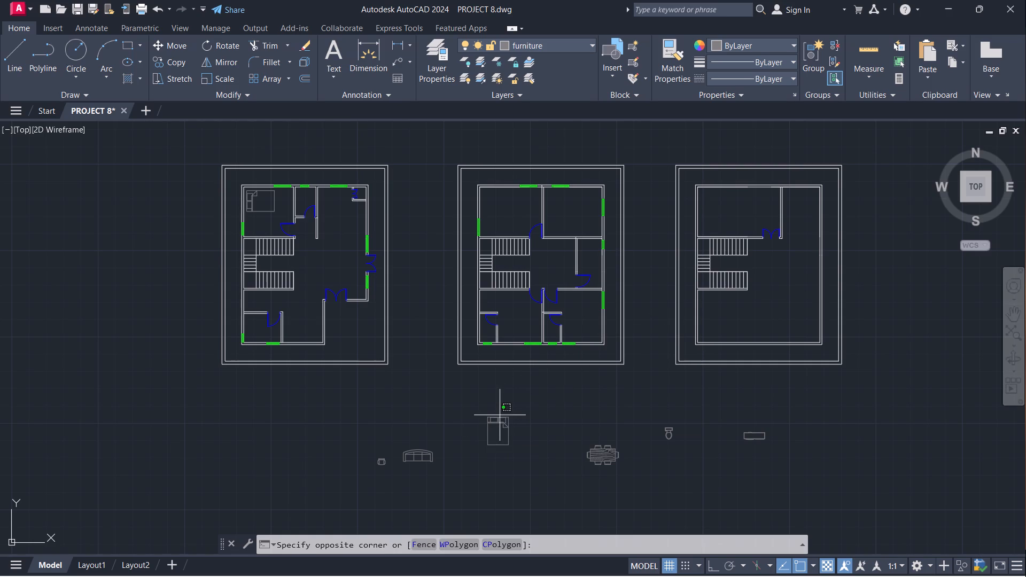
pyautogui.press('r')
pyautogui.press('o')
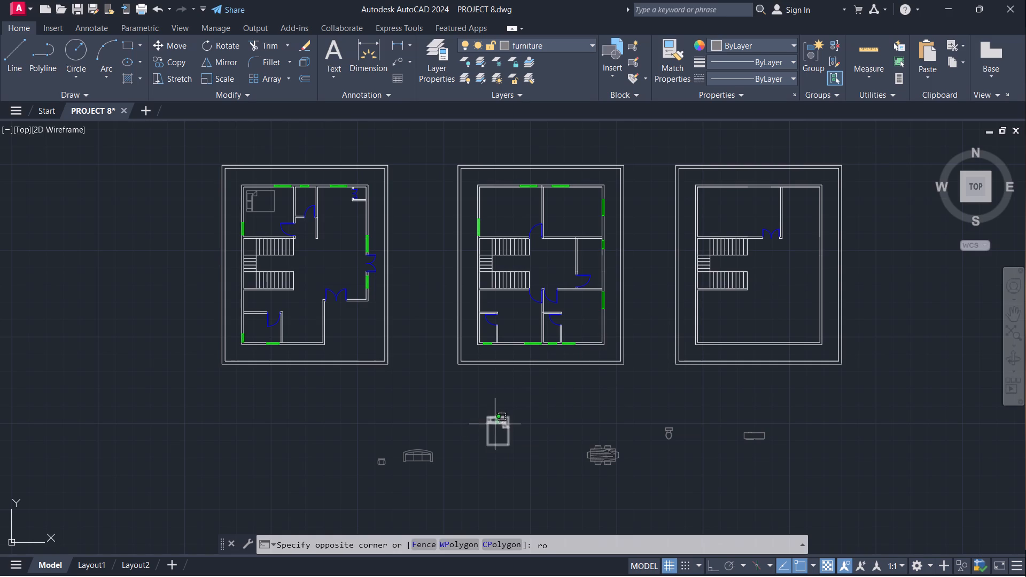
pyautogui.press('Return')
pyautogui.click(489, 418)
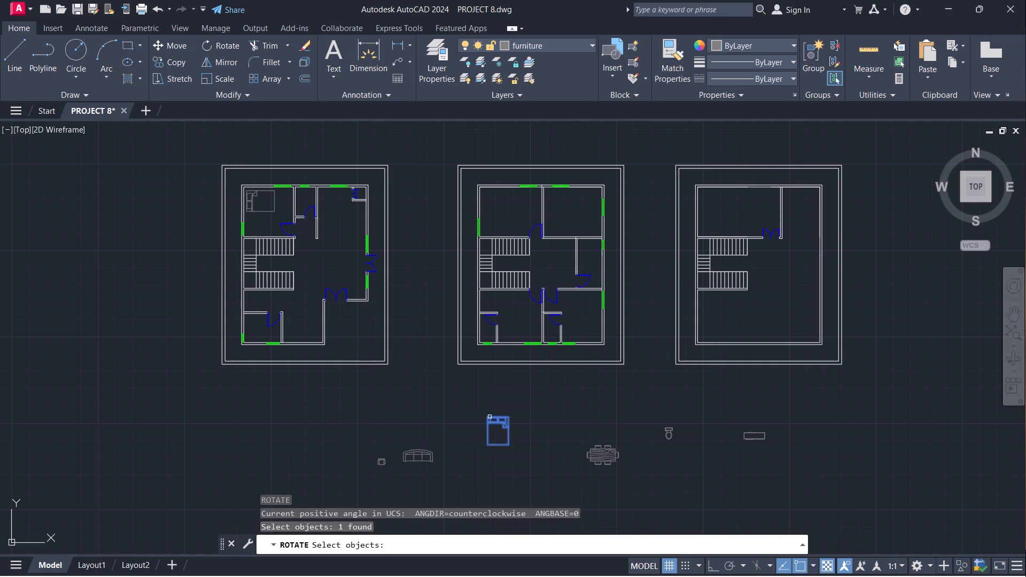
pyautogui.press('Return')
pyautogui.click(486, 416)
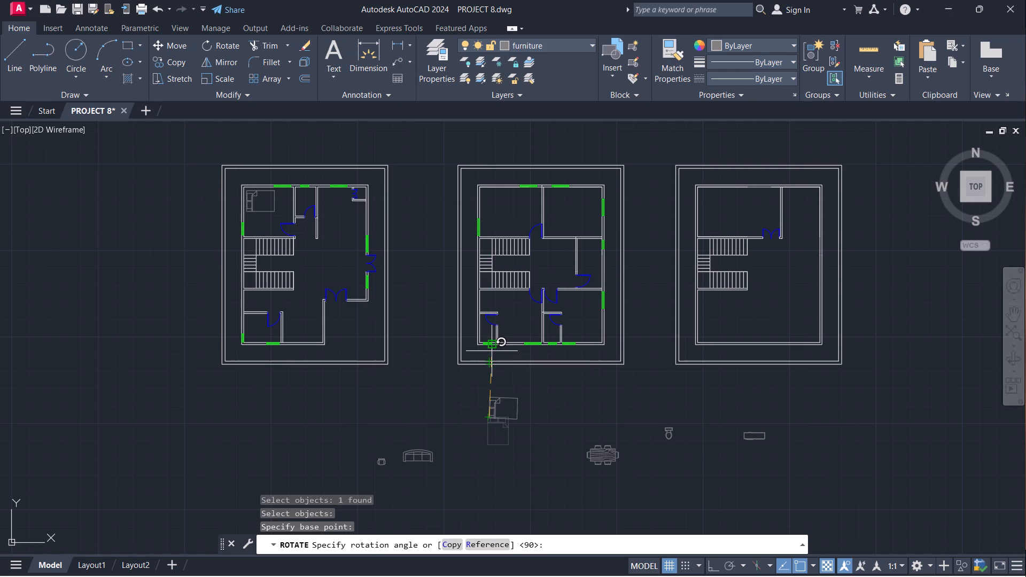
pyautogui.press('F8')
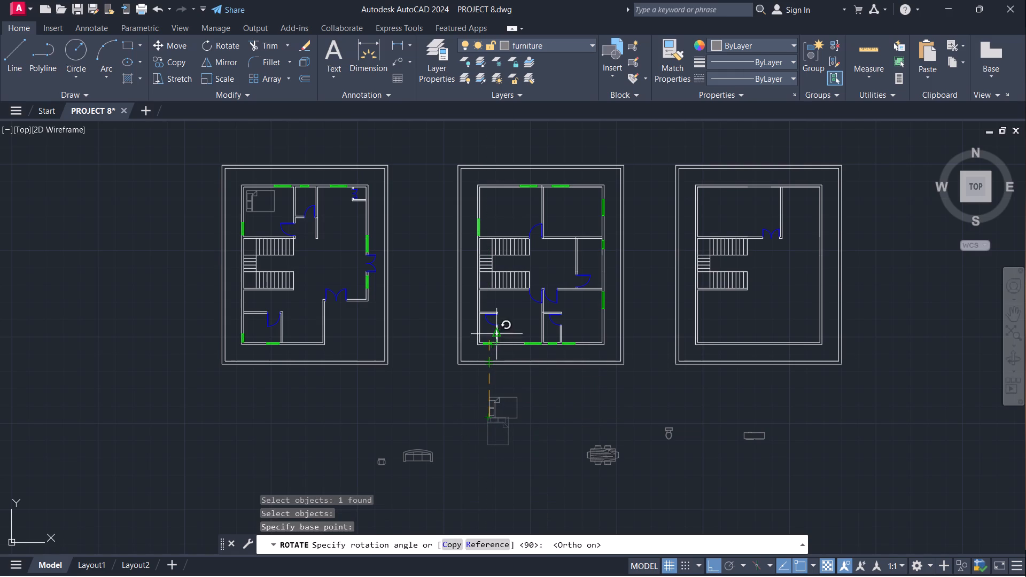
pyautogui.click(500, 301)
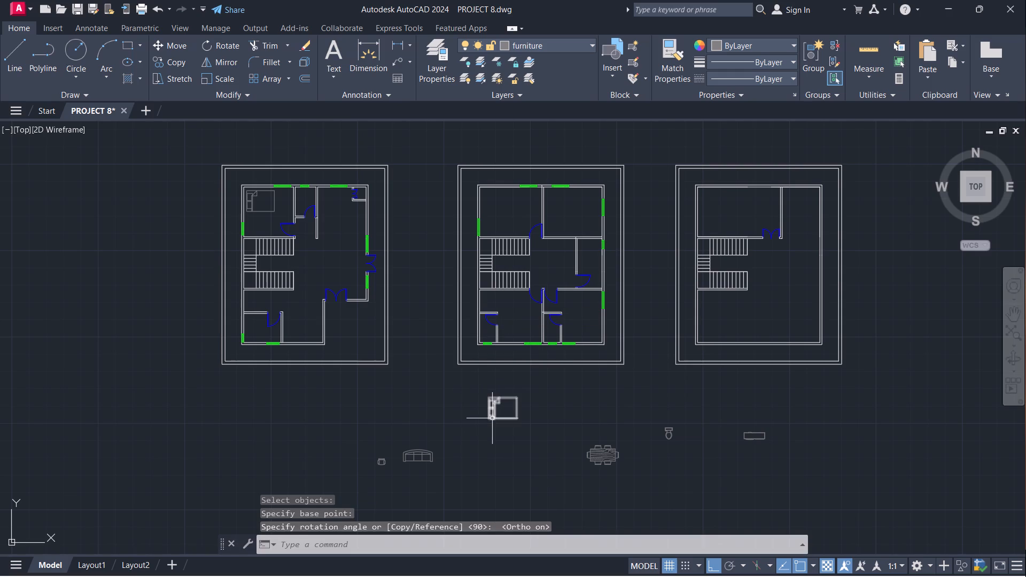
# Copy the rotated source bed into the second plan's northwest bedroom near the west wall, with Ortho off.
pyautogui.click(490, 418)
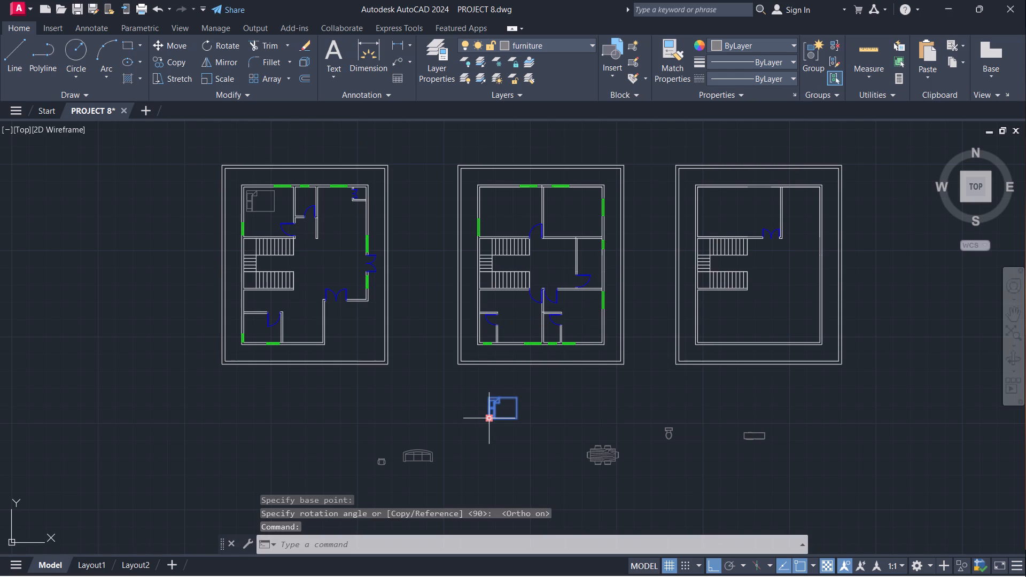
pyautogui.write('co')
pyautogui.press('Return')
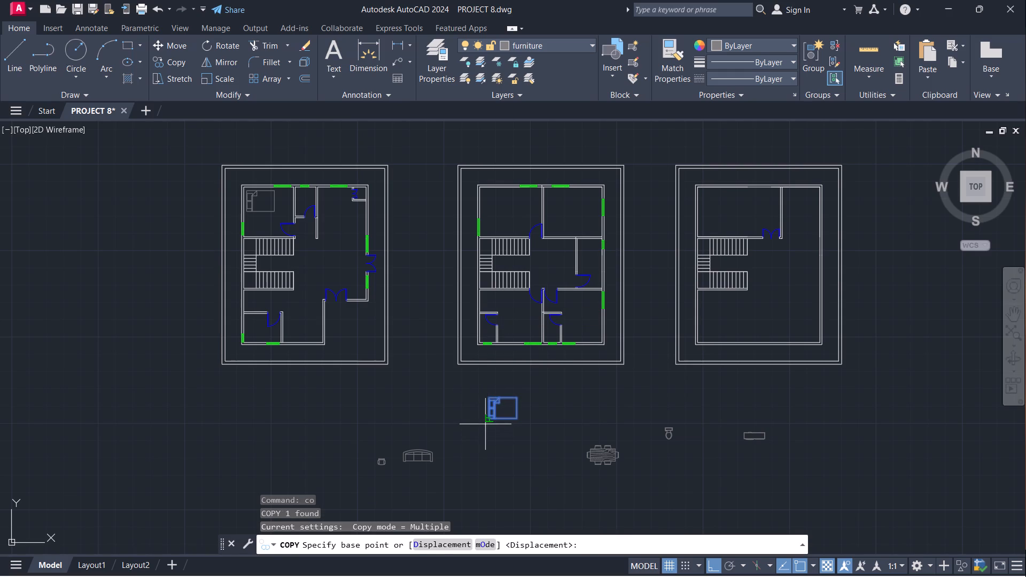
pyautogui.click(486, 422)
pyautogui.scroll(1, 493, 225)
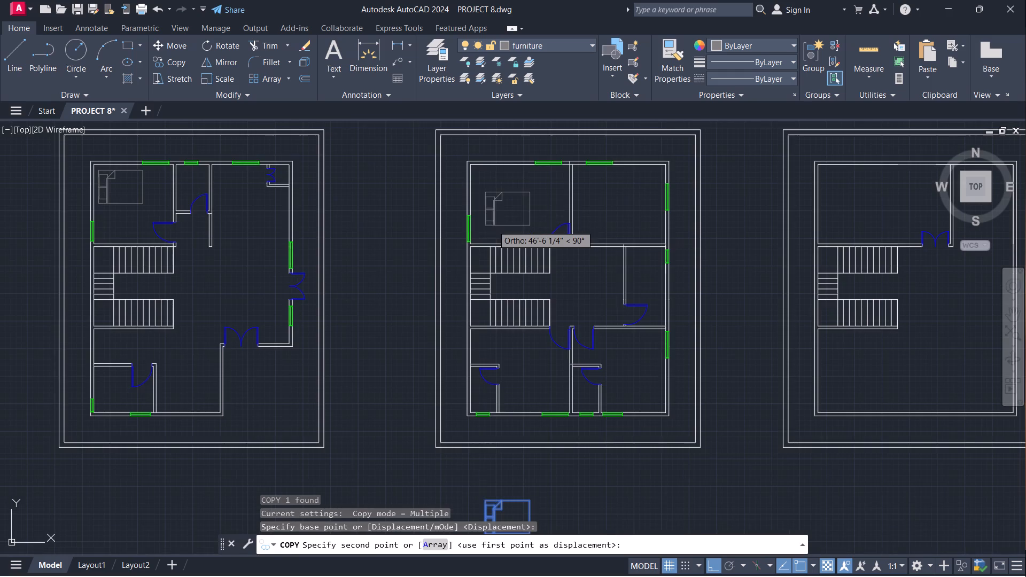
pyautogui.press('F8')
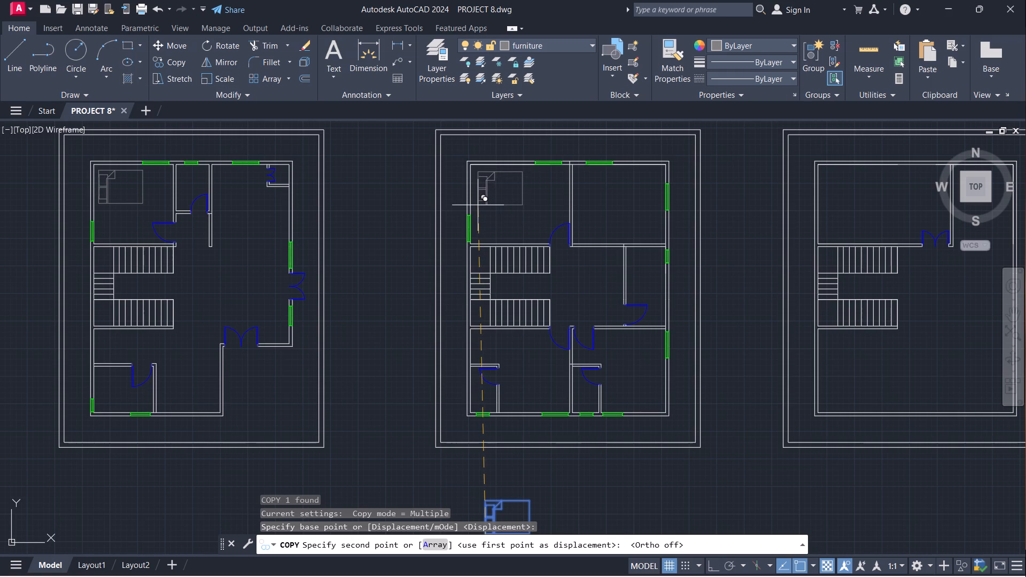
pyautogui.scroll(1, 478, 205)
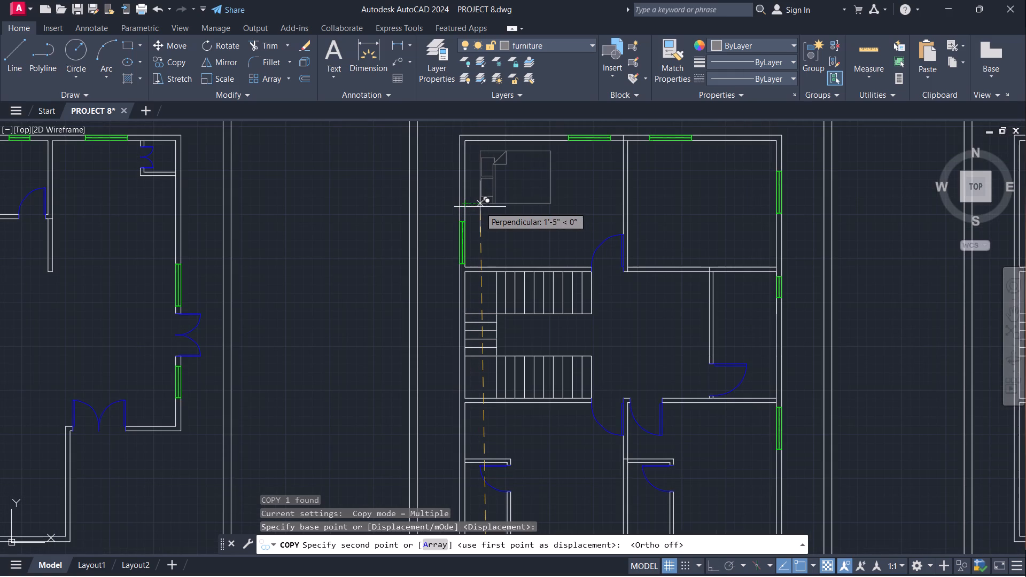
pyautogui.click(475, 208)
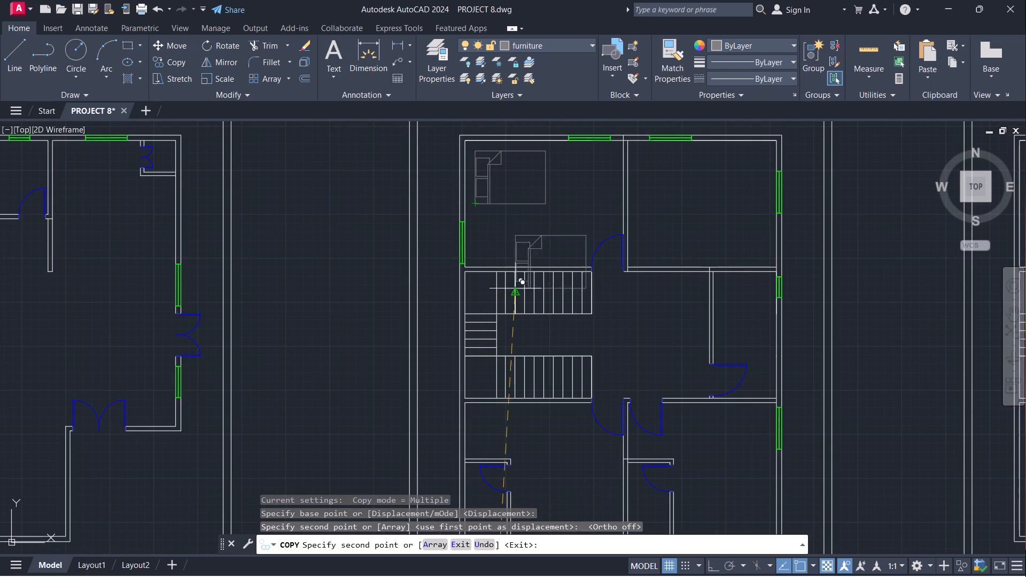
pyautogui.press('Escape')
# Rotate the source bed below the second plan another 90° counterclockwise so its pillows face south.
pyautogui.scroll(-1, 376, 397)
pyautogui.moveTo(349, 390); pyautogui.dragTo(368, 297, button='middle')
pyautogui.scroll(-1, 351, 319)
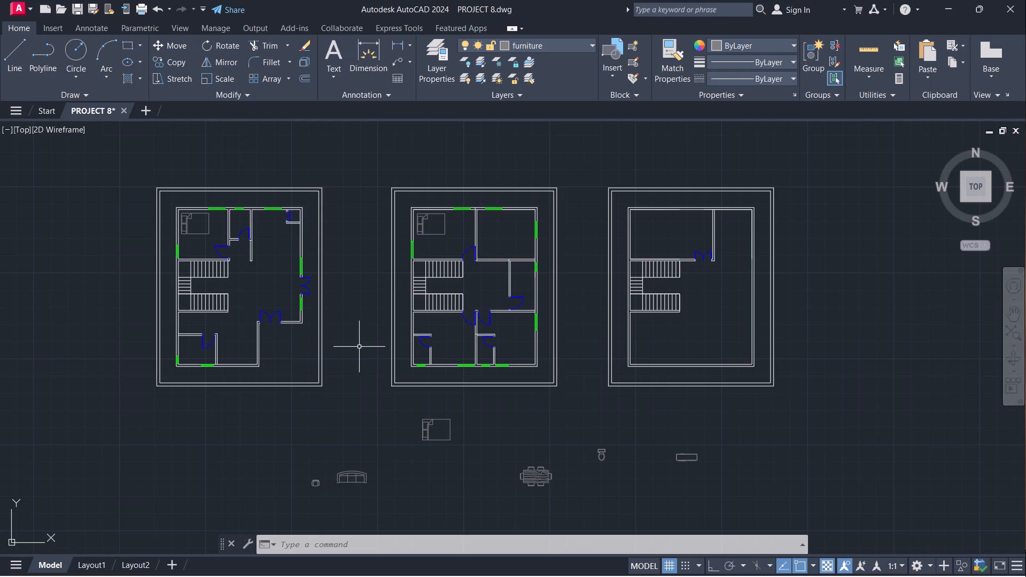
pyautogui.click(424, 419)
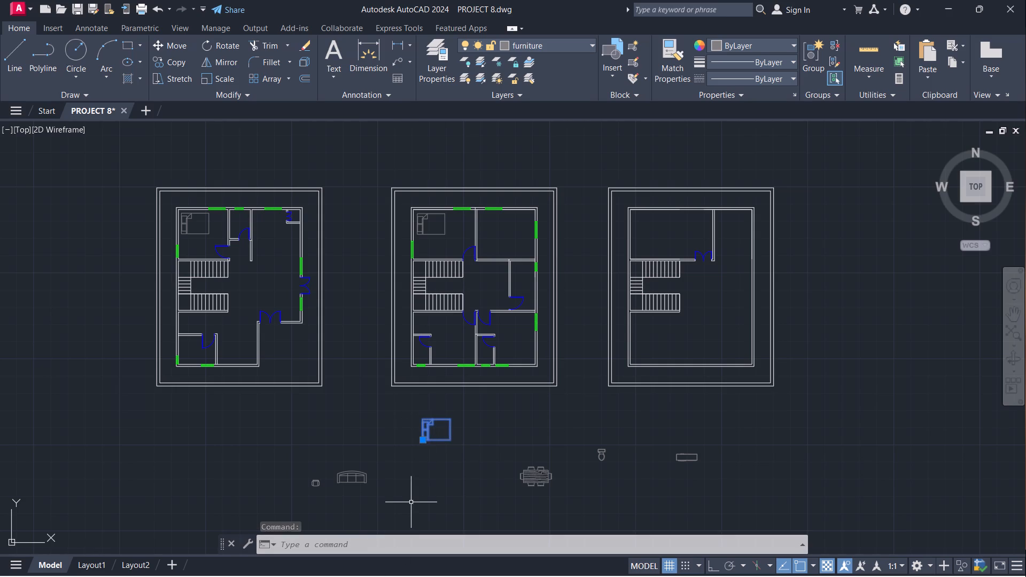
pyautogui.write('ro')
pyautogui.press('Return')
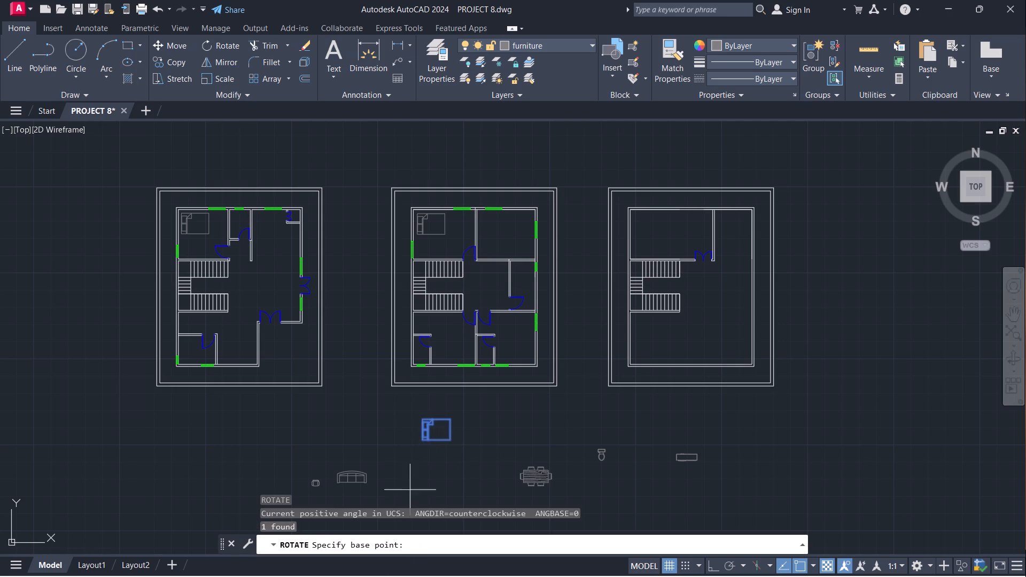
pyautogui.click(421, 443)
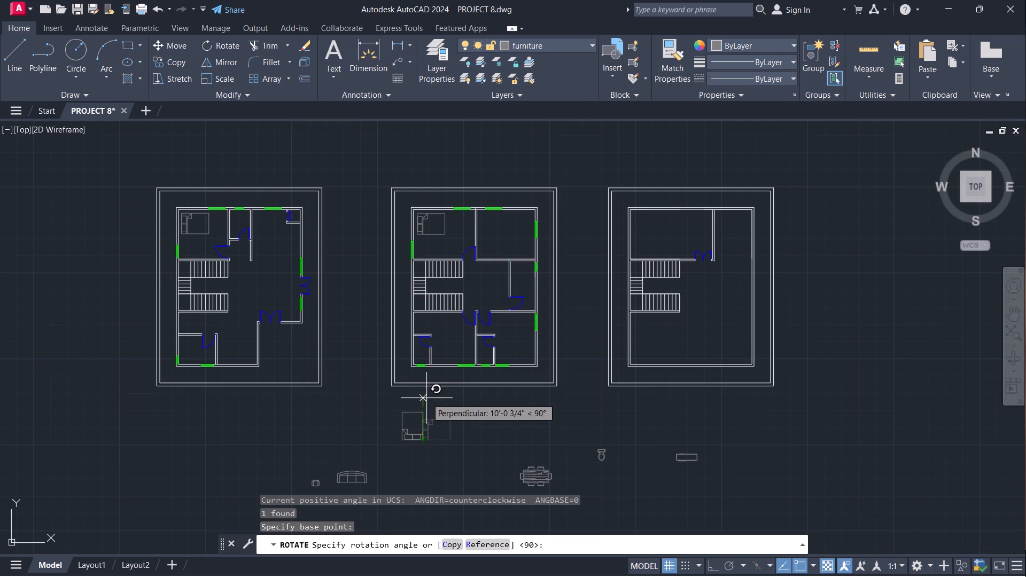
pyautogui.click(426, 398)
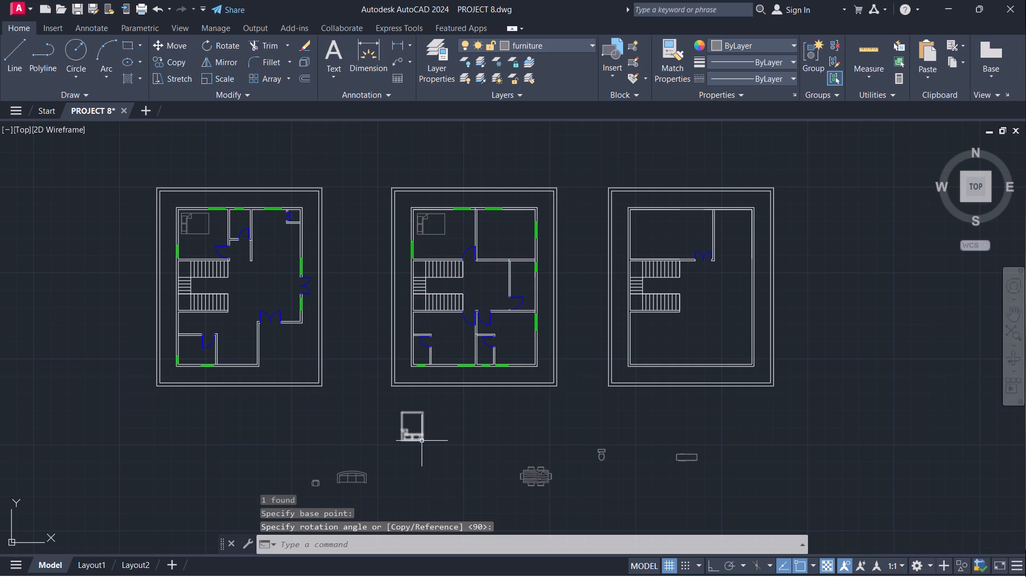
# Copy the source bed by its southeast corner into the second plan's southwest bedroom, pillows just inside the south wall near the window.
pyautogui.click(422, 441)
pyautogui.write('co')
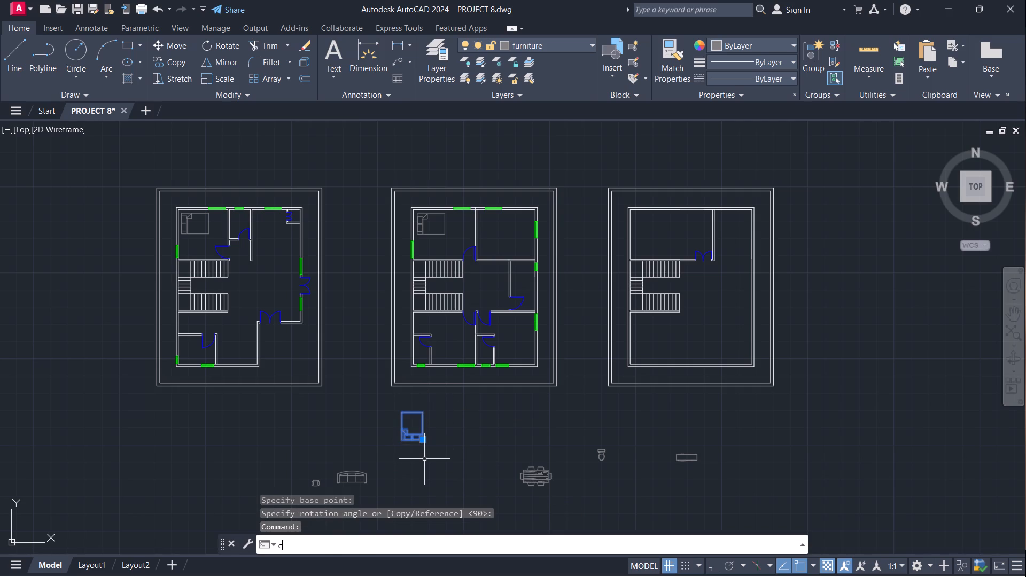
pyautogui.press('Return')
pyautogui.scroll(2, 423, 451)
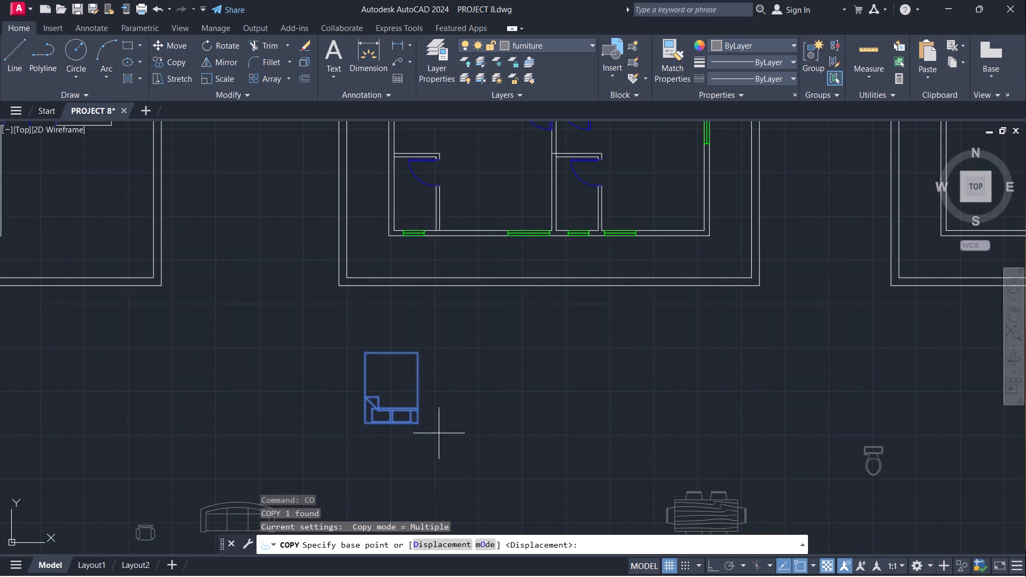
pyautogui.click(421, 427)
pyautogui.scroll(-1, 511, 346)
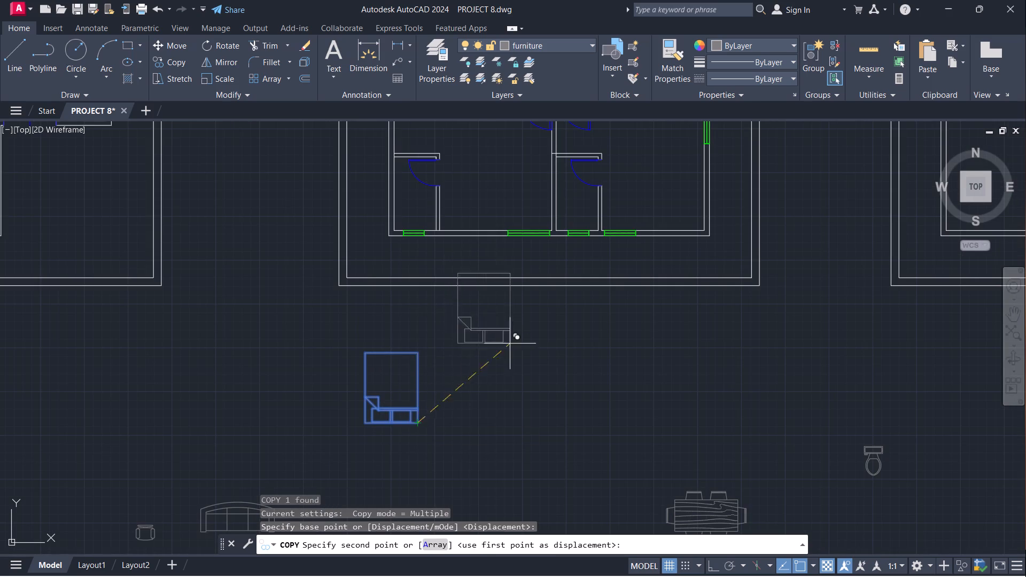
pyautogui.moveTo(531, 409); pyautogui.dragTo(488, 481, button='middle')
pyautogui.scroll(1, 474, 337)
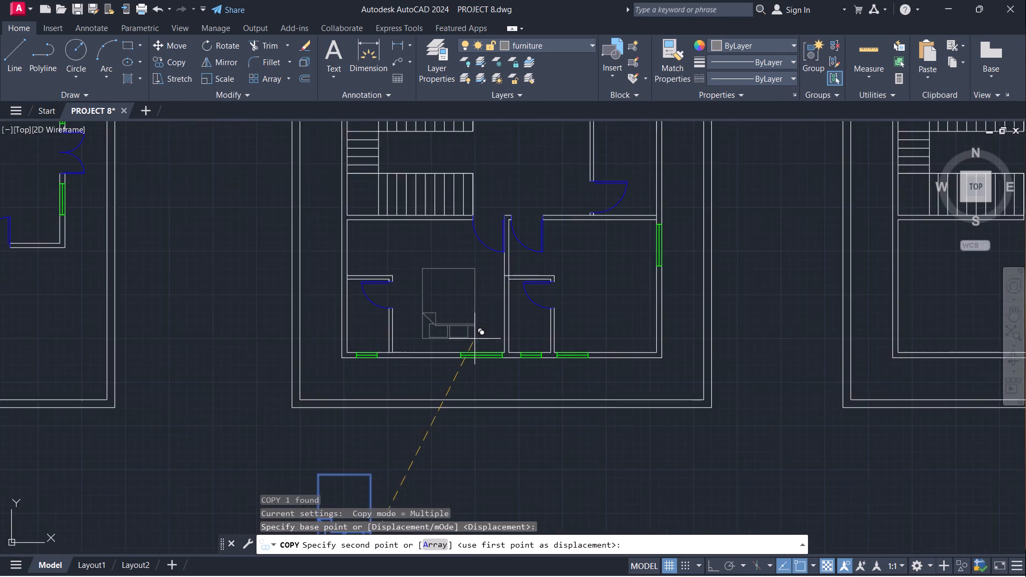
pyautogui.scroll(1, 475, 339)
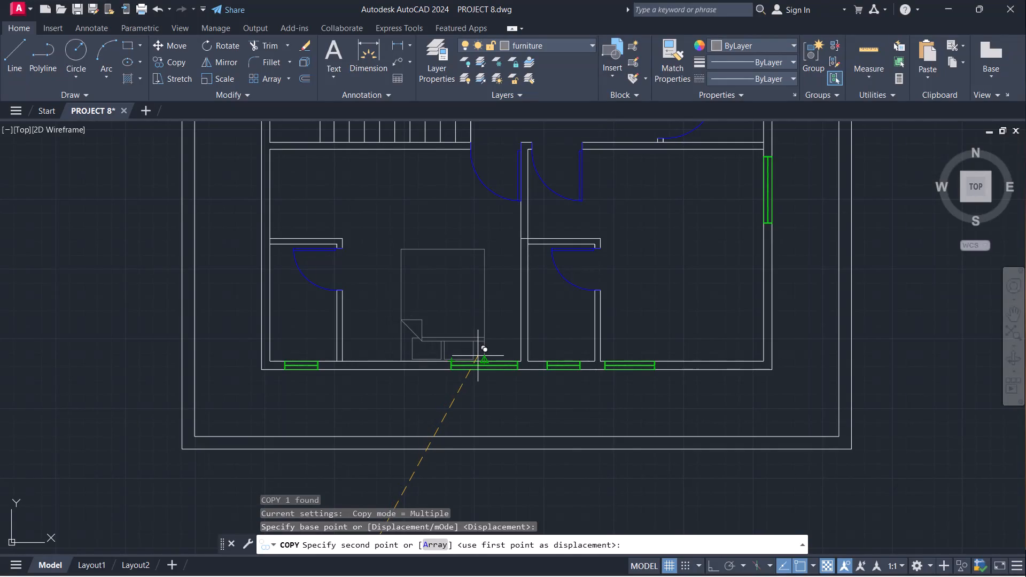
pyautogui.click(478, 356)
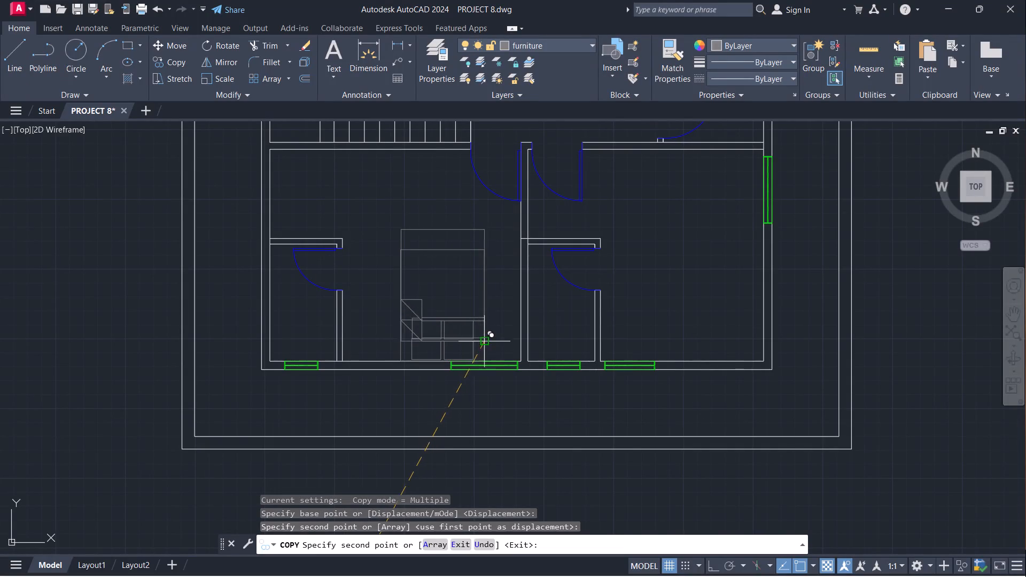
pyautogui.hotkey('ctrl', 'z')
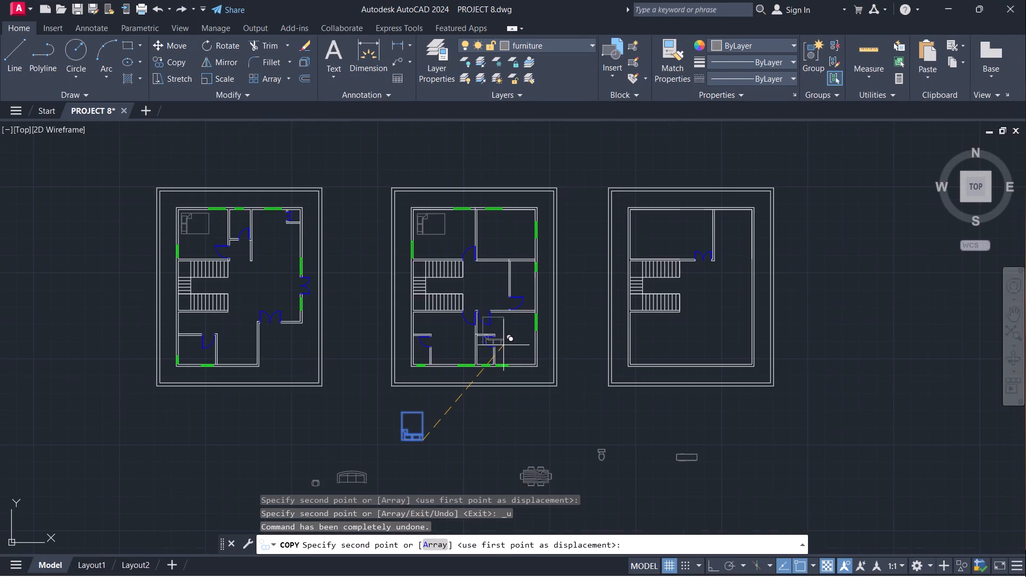
pyautogui.scroll(4, 496, 356)
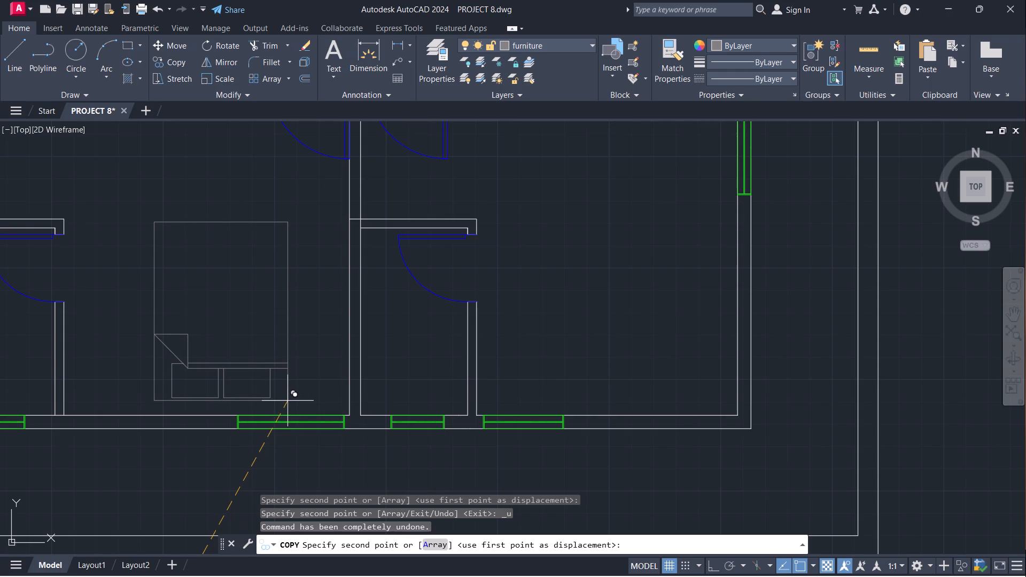
pyautogui.click(287, 401)
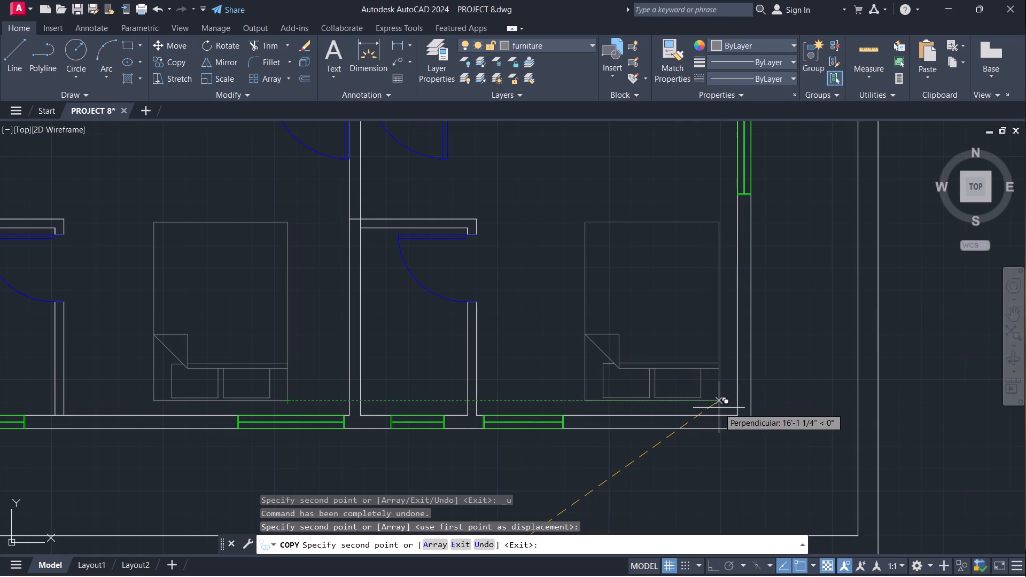
# Place another bed copy in the second plan's southeast bedroom, level with the first copy and about 16'-1" east of it.
pyautogui.click(719, 407)
pyautogui.scroll(-3, 713, 376)
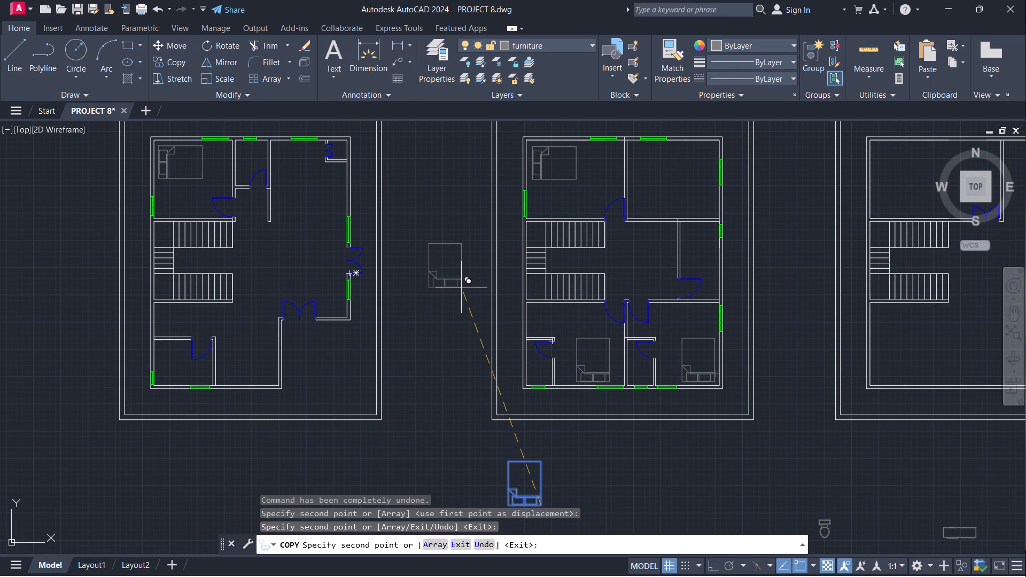
pyautogui.press('Escape')
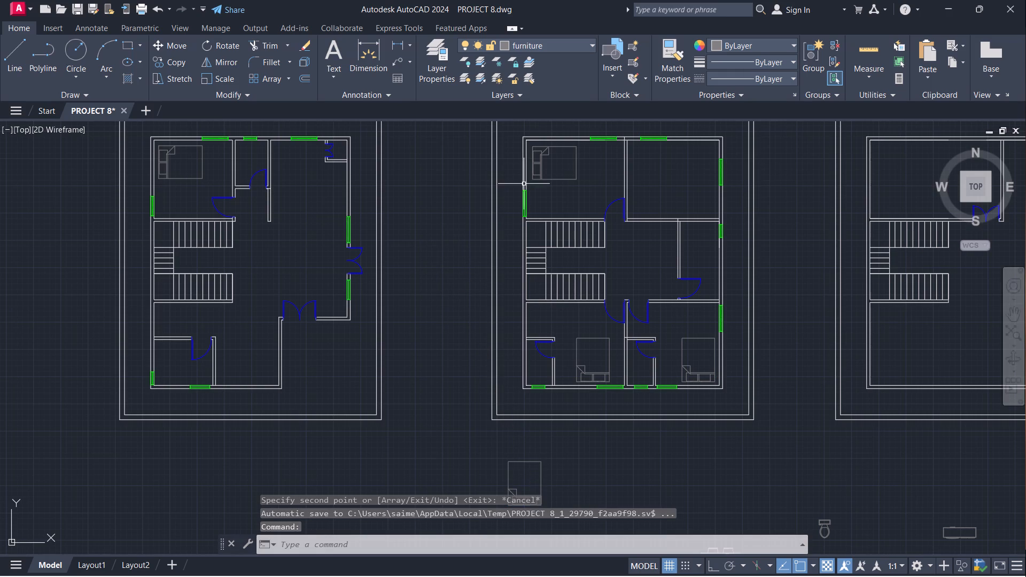
# On the windows layer, draw two crossing diagonal lines within the second plan's wall south of the northeast room, from the door side to the partition.
pyautogui.click(588, 42)
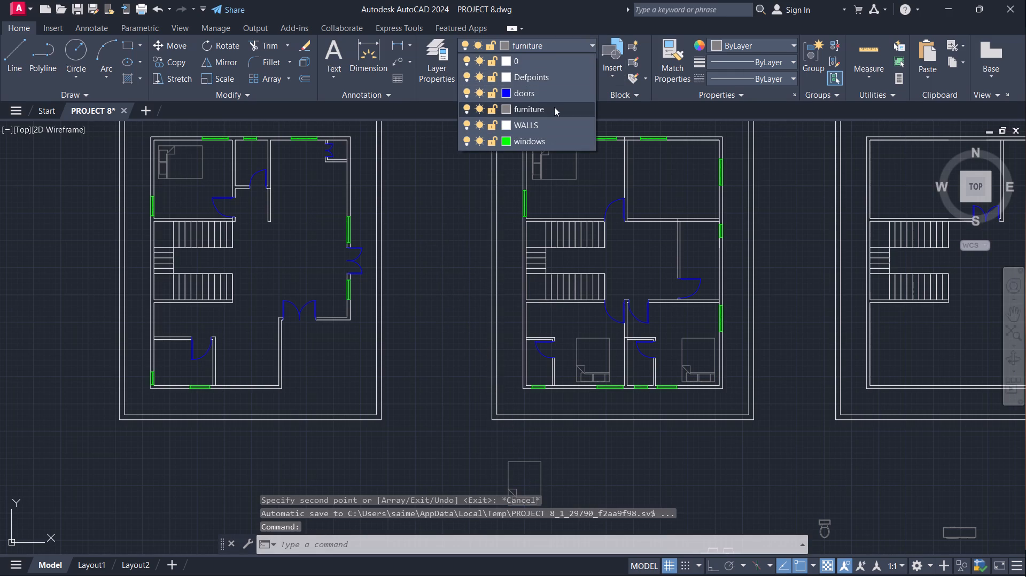
pyautogui.moveTo(549, 139); pyautogui.dragTo(549, 145)
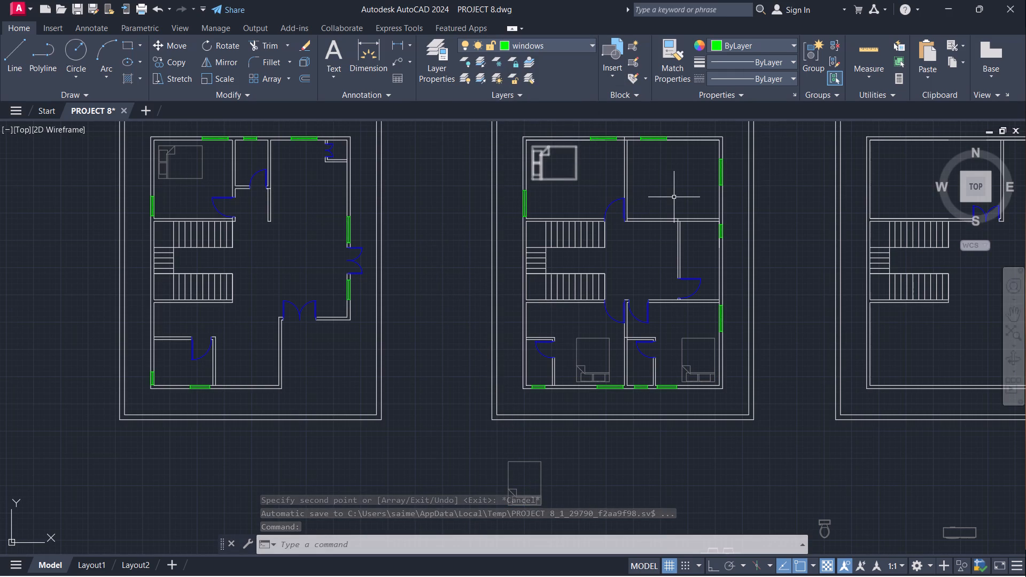
pyautogui.moveTo(674, 197); pyautogui.dragTo(469, 256, button='middle')
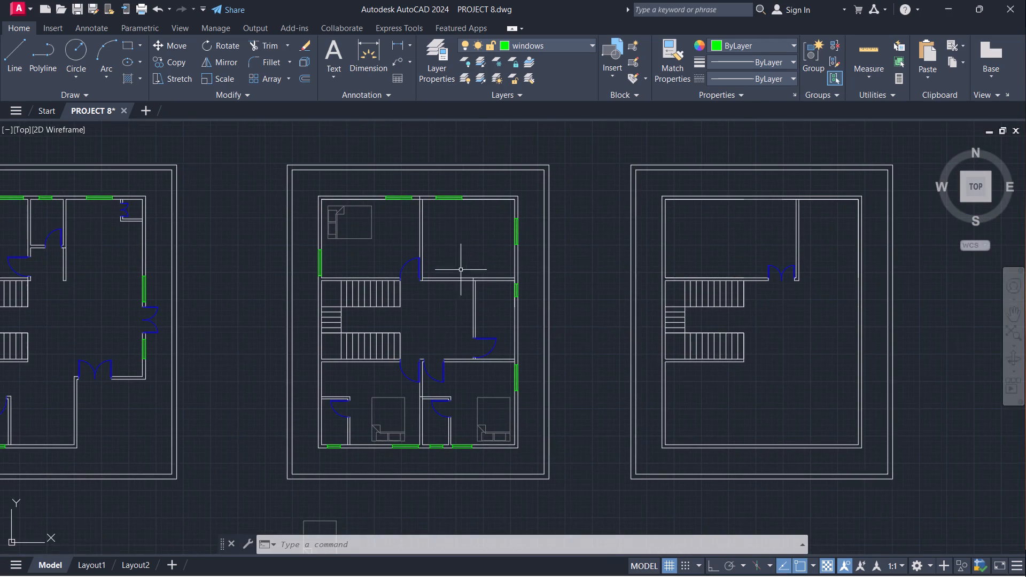
pyautogui.scroll(3, 436, 307)
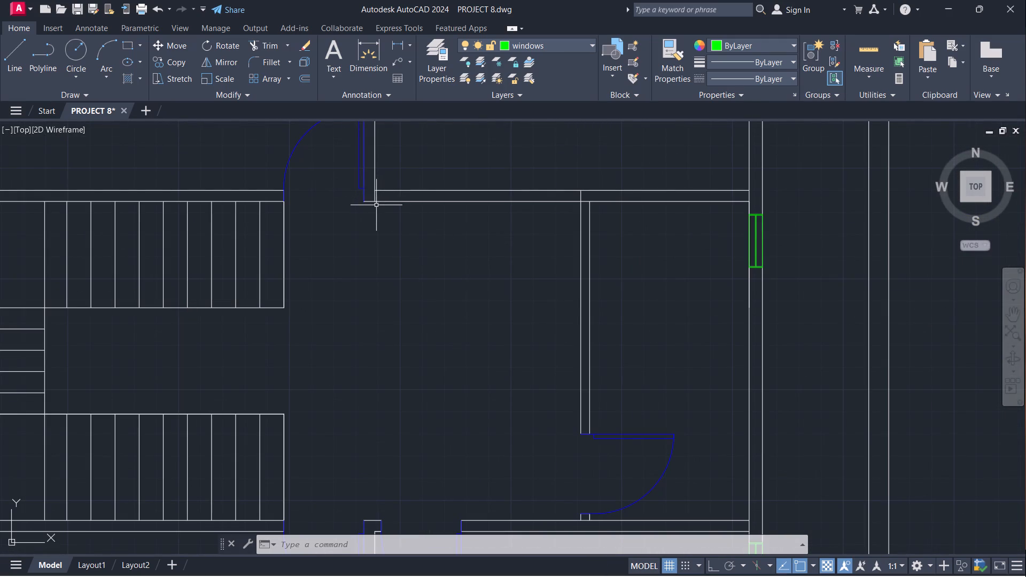
pyautogui.press('l')
pyautogui.press('Return')
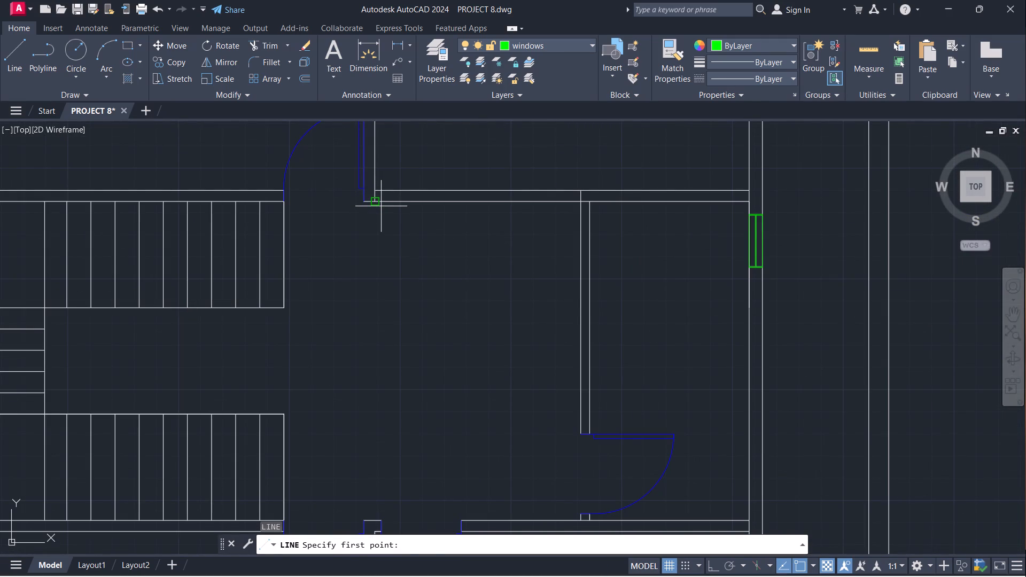
pyautogui.click(378, 206)
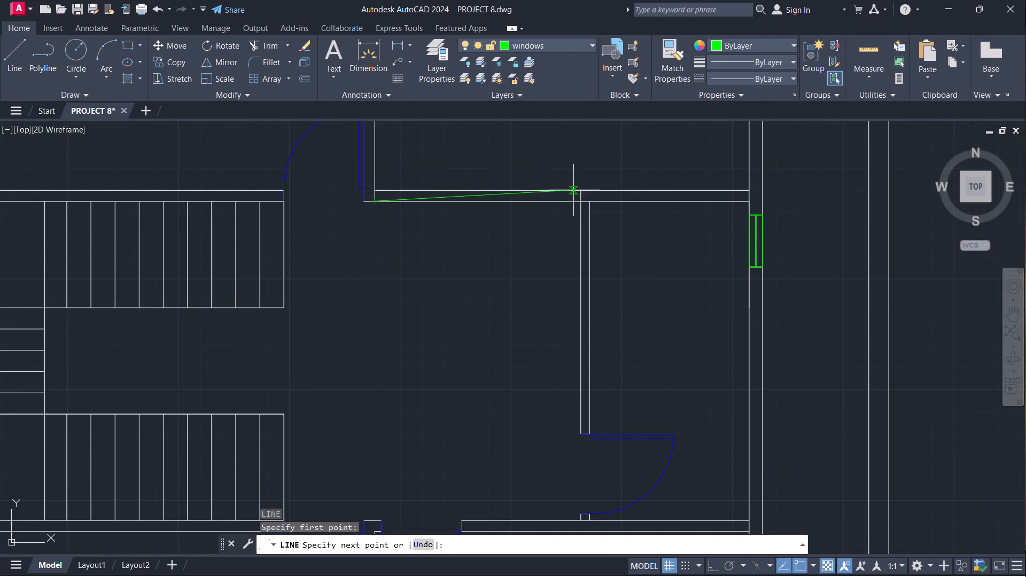
pyautogui.click(575, 192)
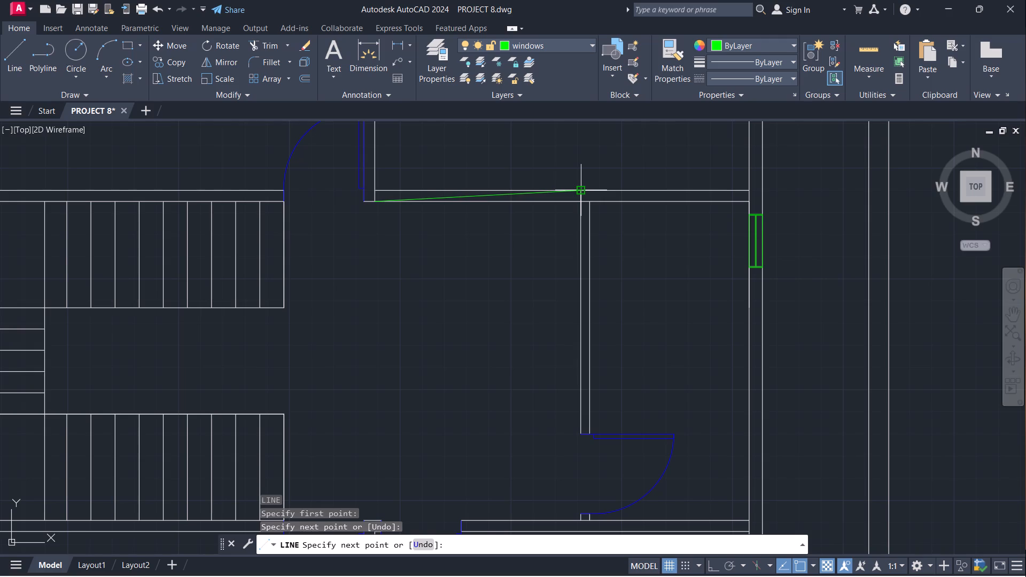
pyautogui.press('space')
pyautogui.press('space')
pyautogui.click(579, 203)
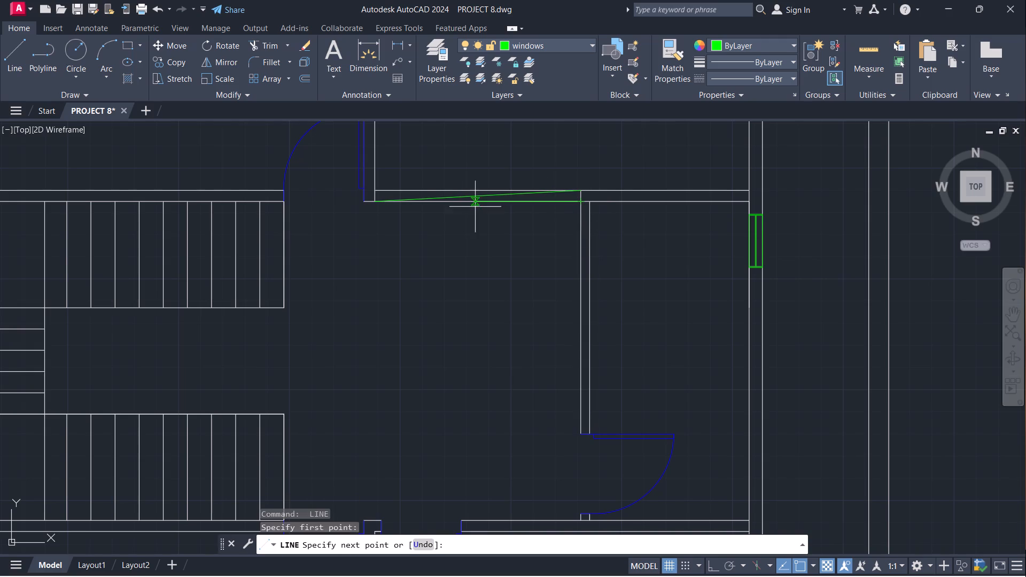
pyautogui.click(378, 186)
pyautogui.press('Escape')
# Erase the leftover source bed below the second plan.
pyautogui.scroll(-1, 477, 204)
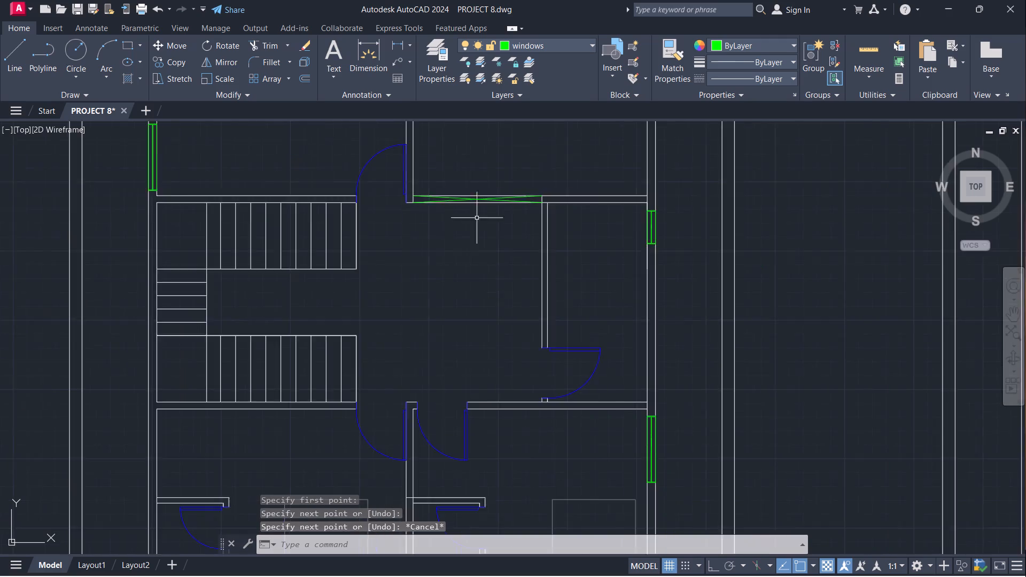
pyautogui.scroll(-3, 484, 247)
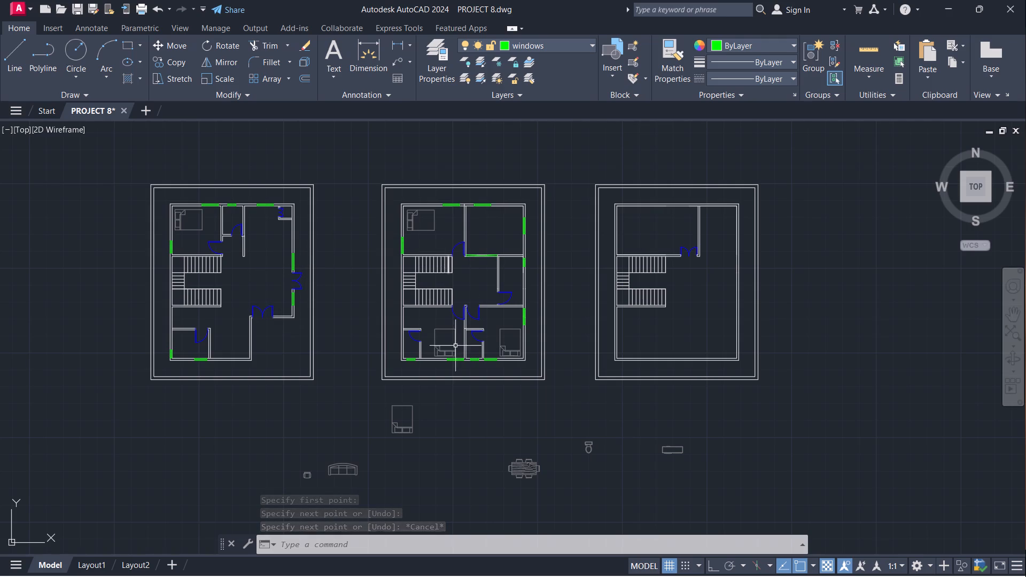
pyautogui.click(410, 409)
pyautogui.click(383, 403)
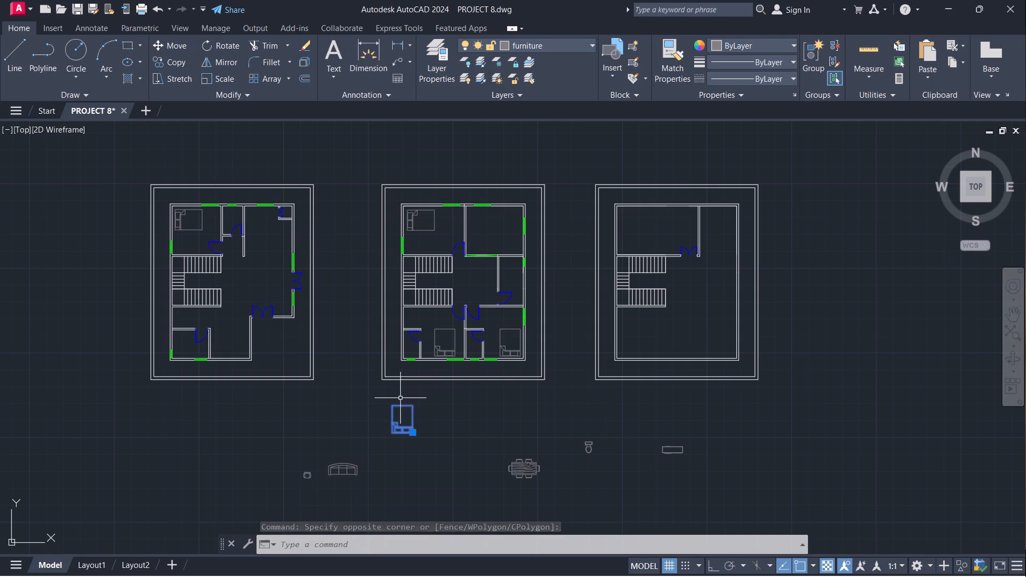
pyautogui.press('e')
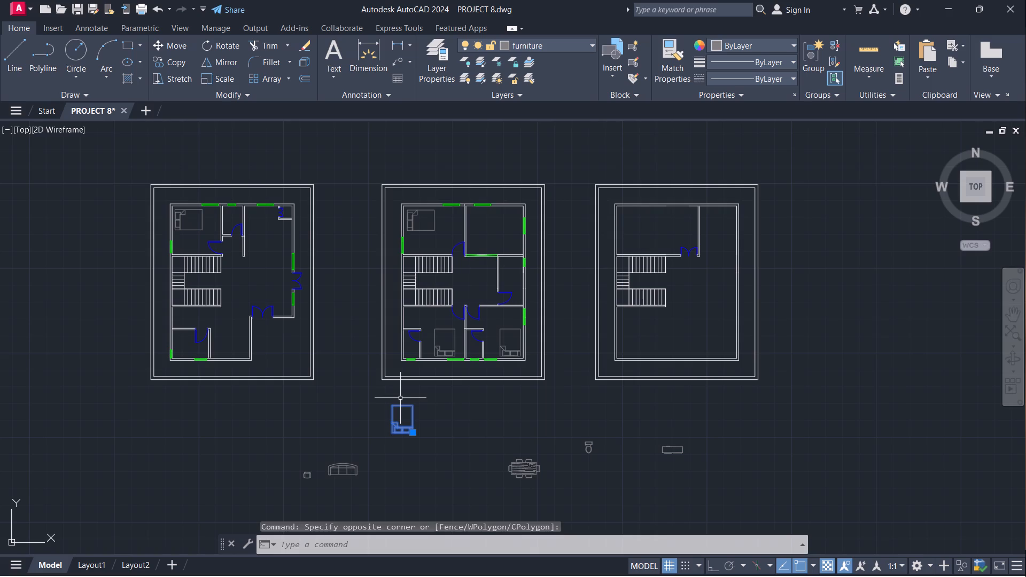
pyautogui.press('Return')
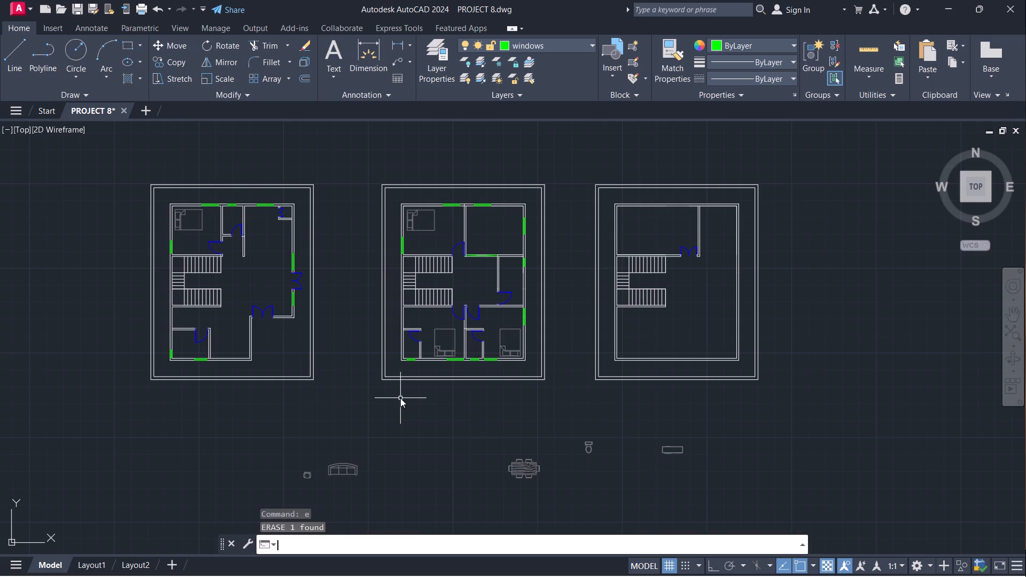
# Move the dining table block by its centre into the first plan's south room, east of the small room with the door.
pyautogui.moveTo(478, 445); pyautogui.dragTo(507, 460)
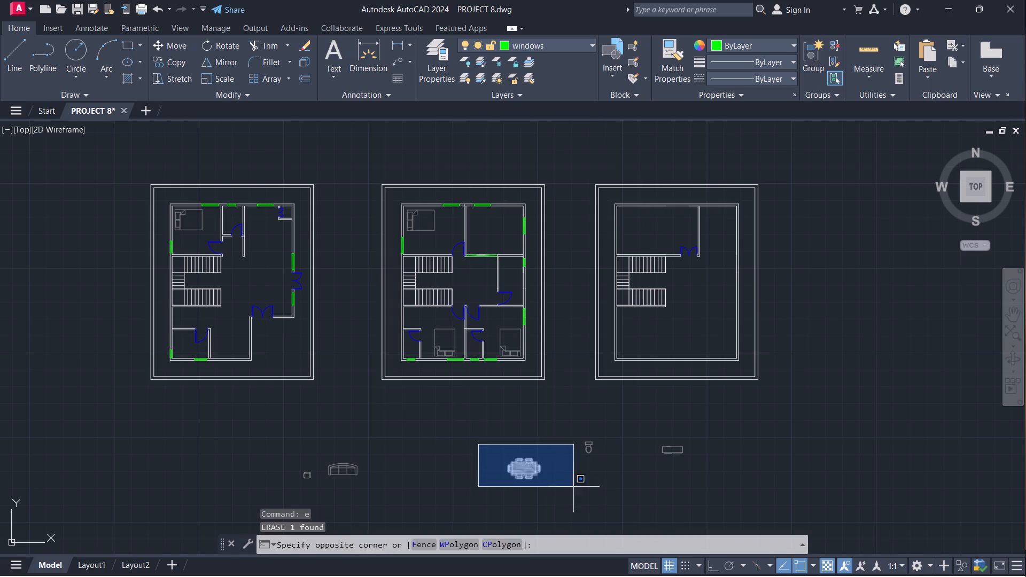
pyautogui.click(586, 493)
pyautogui.press('m')
pyautogui.press('Return')
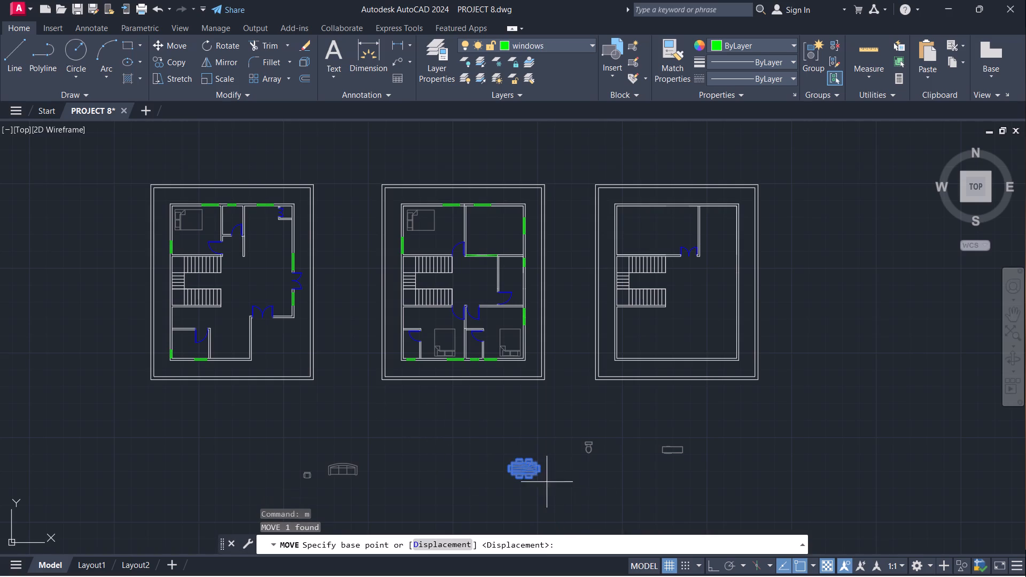
pyautogui.click(524, 470)
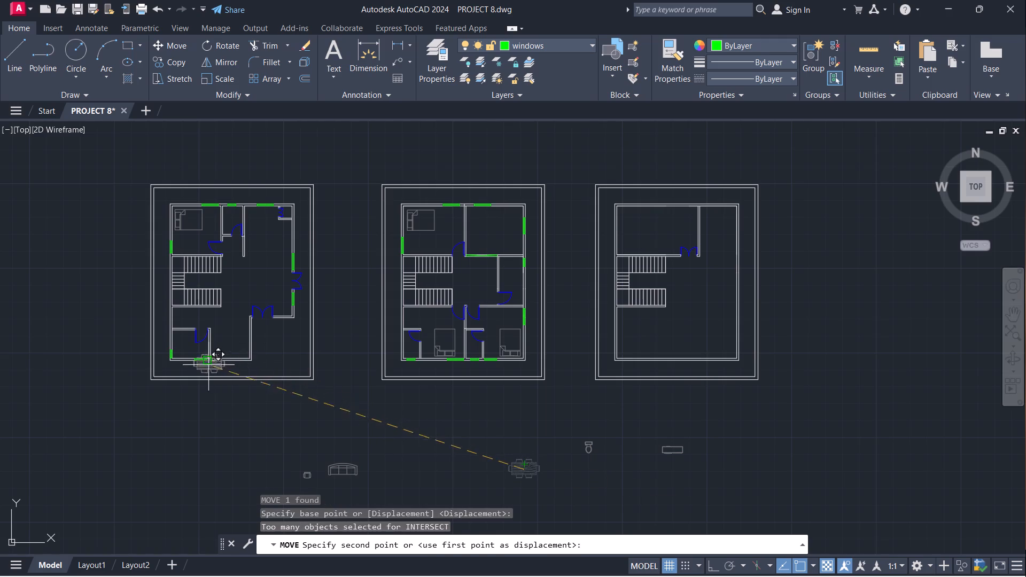
pyautogui.scroll(3, 206, 329)
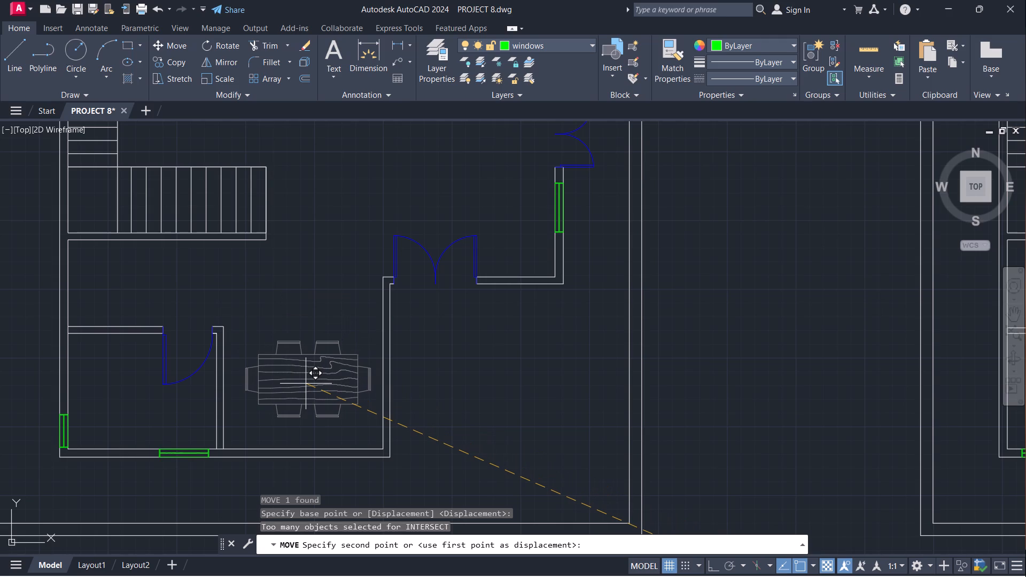
pyautogui.scroll(-1, 309, 361)
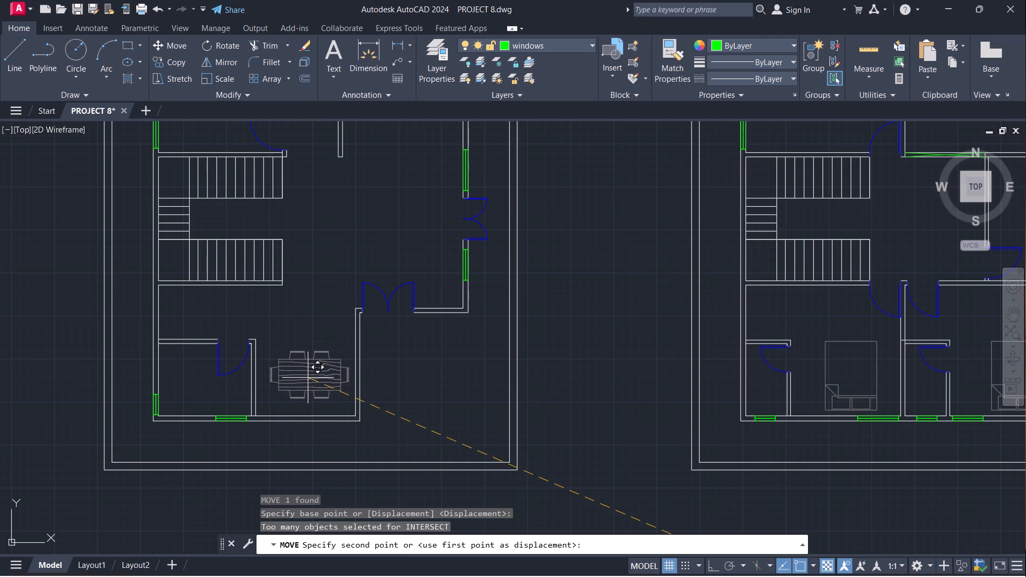
pyautogui.click(306, 378)
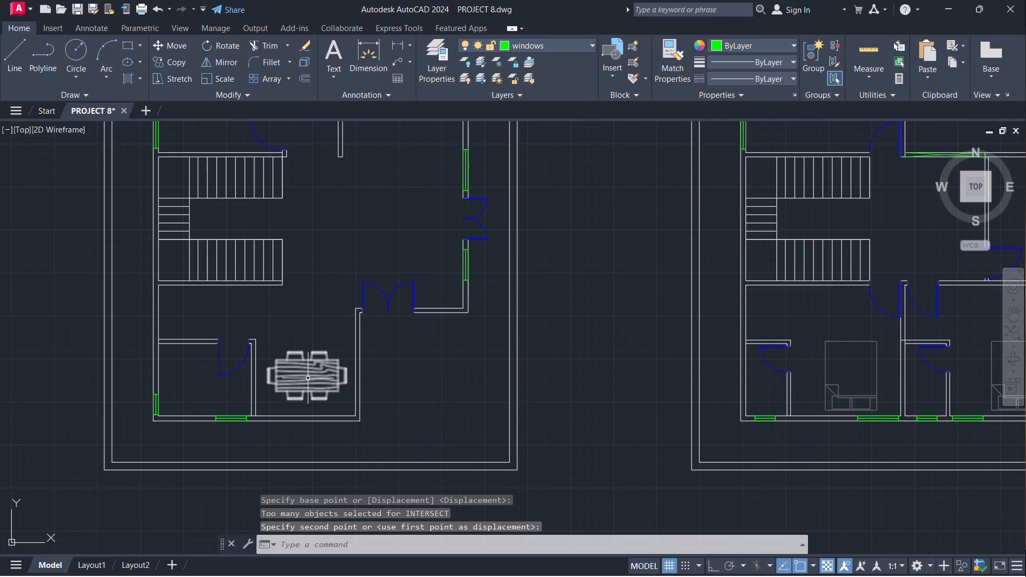
# Rotate the dining table 90° clockwise about its centre, with Ortho on, so its long side runs north–south.
pyautogui.click(308, 378)
pyautogui.write('ro')
pyautogui.press('Return')
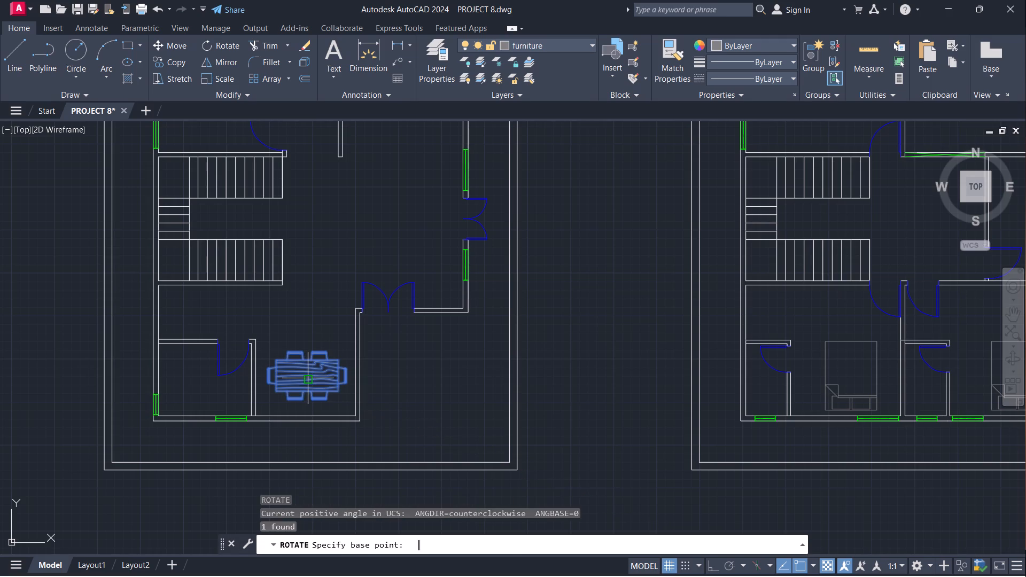
pyautogui.click(306, 380)
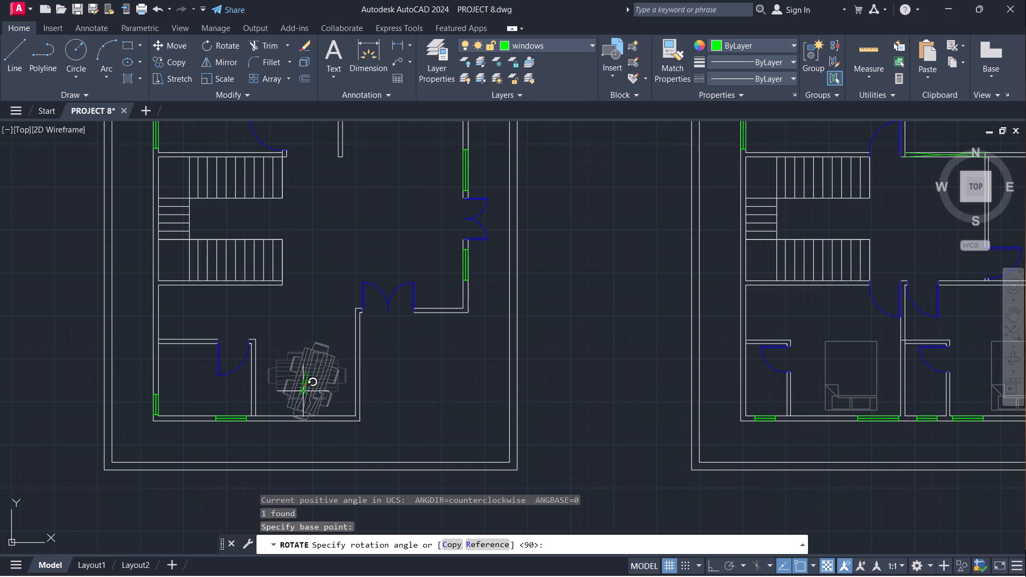
pyautogui.press('F8')
pyautogui.click(311, 453)
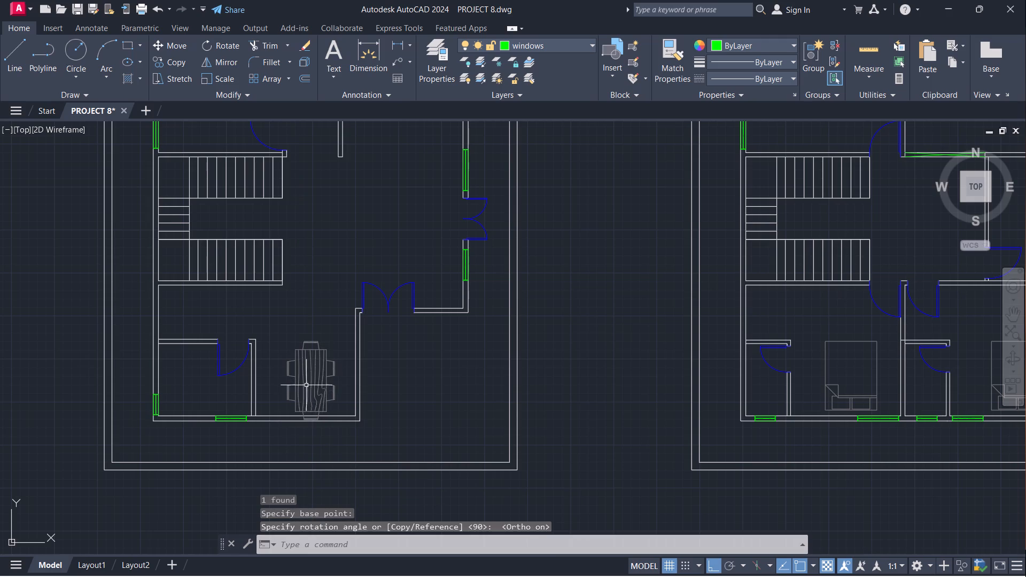
# Move the dining table block a short distance north within the first plan's south room, away from the south wall.
pyautogui.click(307, 383)
pyautogui.press('m')
pyautogui.press('Return')
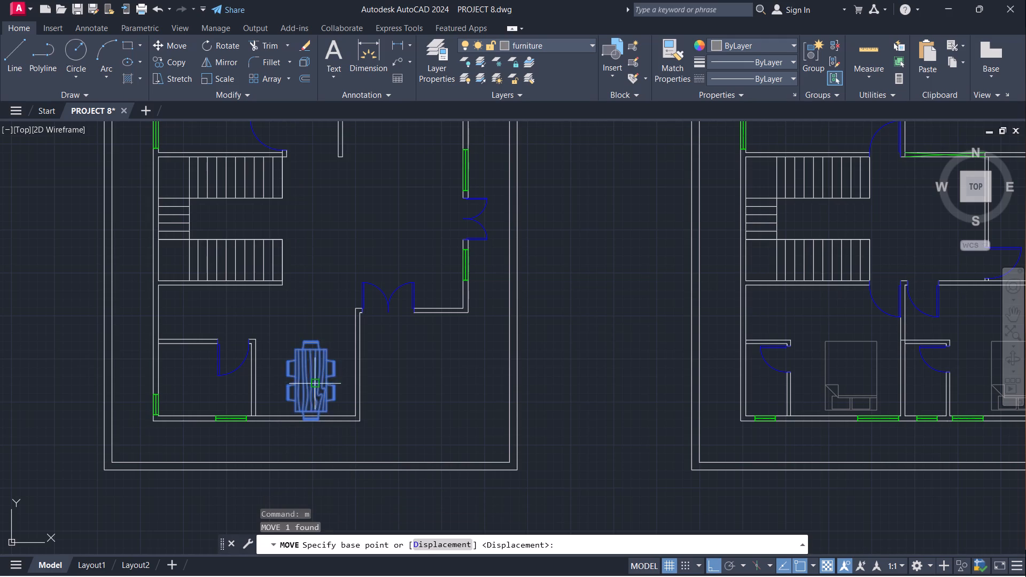
pyautogui.click(310, 381)
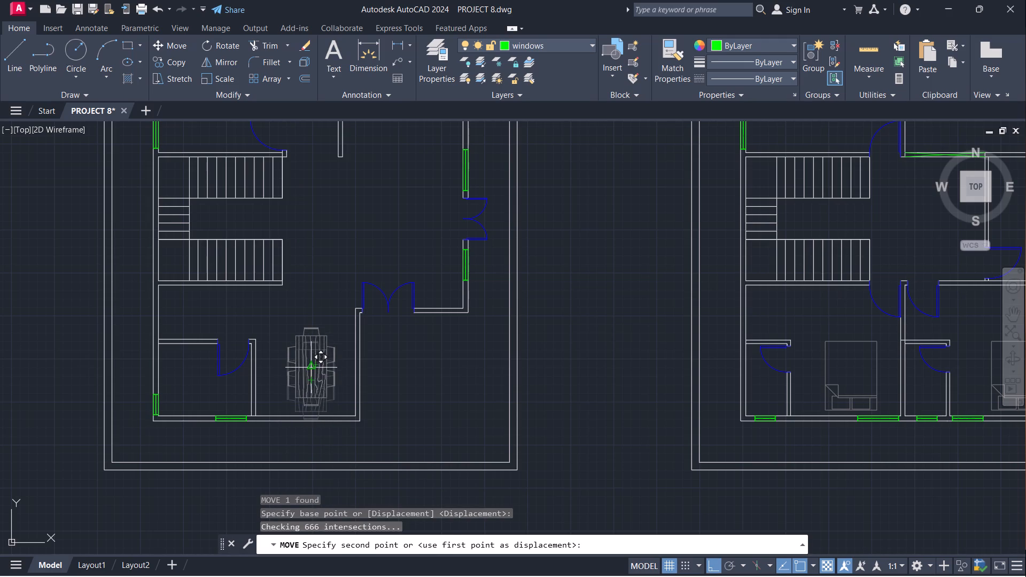
pyautogui.click(310, 369)
# Scale the dining table block down slightly about its centre.
pyautogui.scroll(-2, 360, 282)
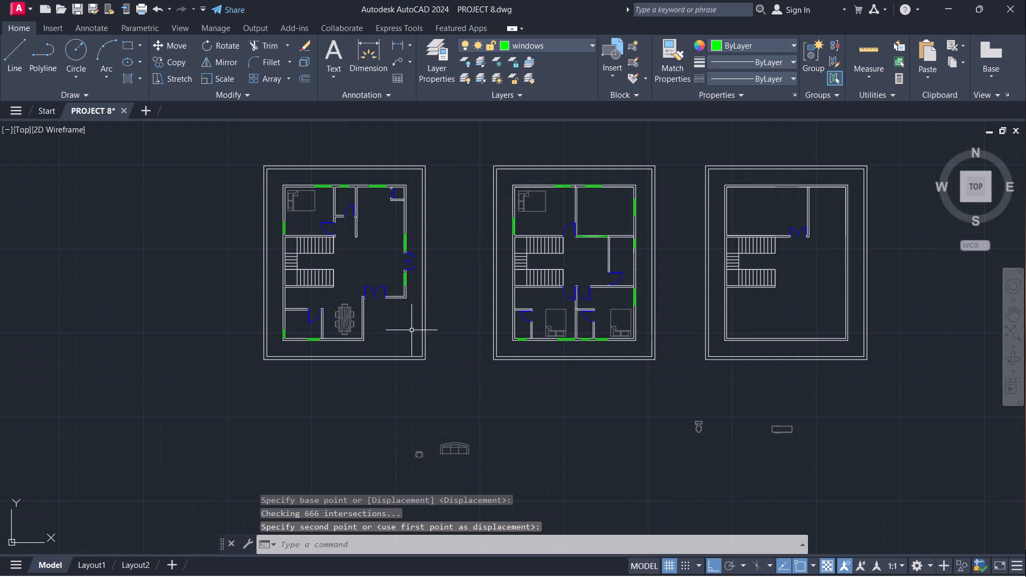
pyautogui.moveTo(395, 331); pyautogui.dragTo(387, 337, button='middle')
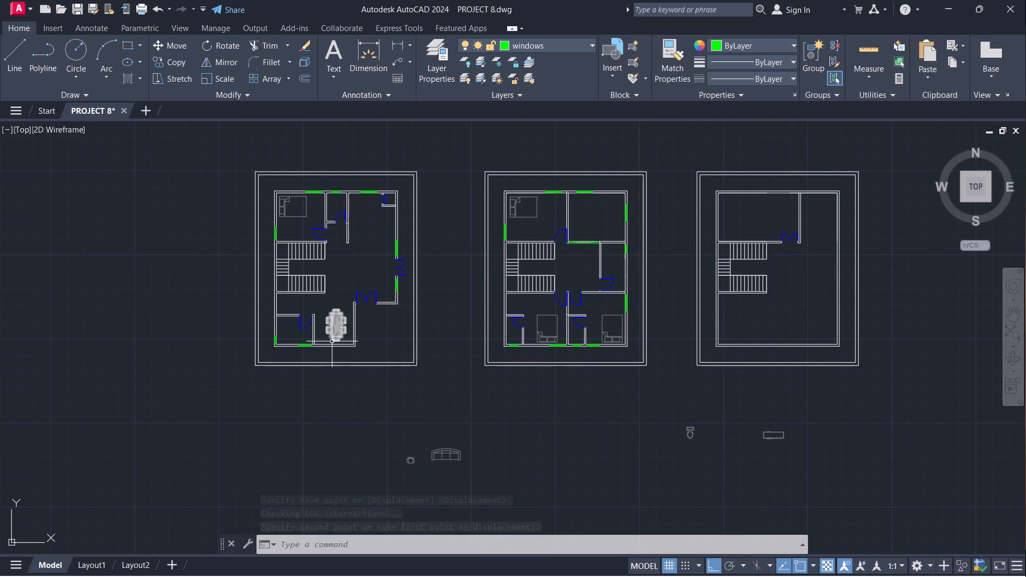
pyautogui.scroll(3, 339, 333)
pyautogui.click(324, 303)
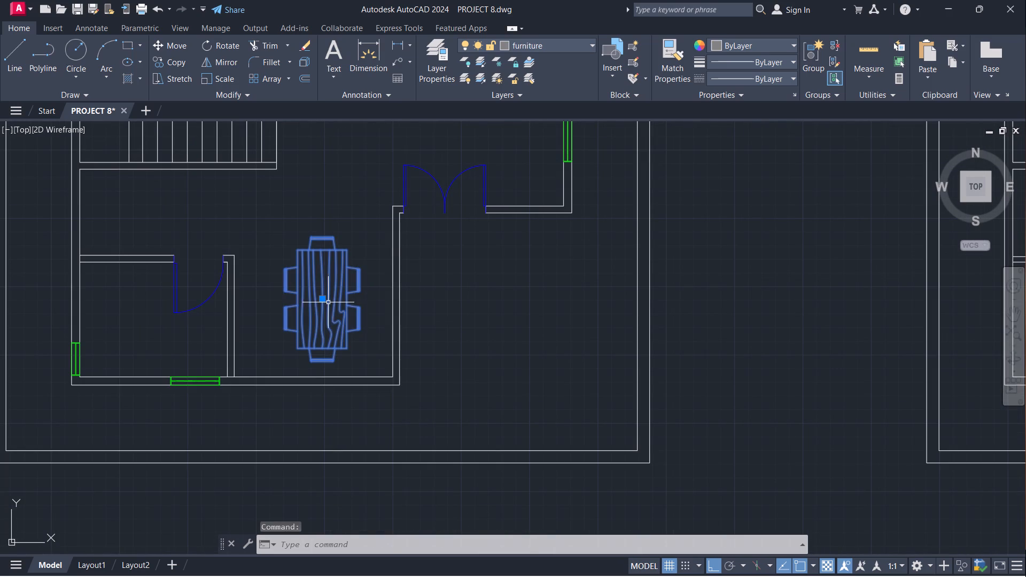
pyautogui.write('sc')
pyautogui.press('Return')
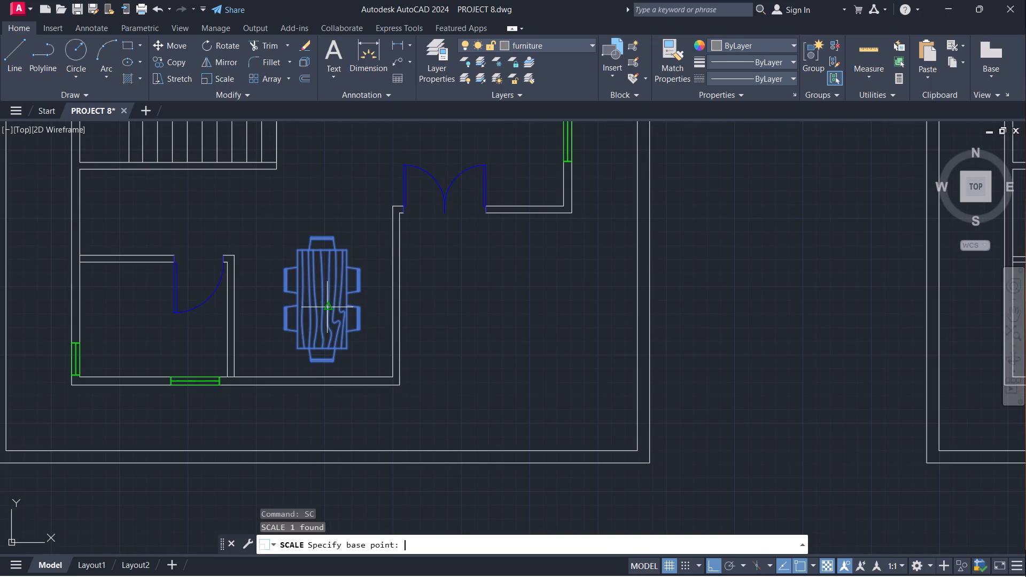
pyautogui.click(321, 301)
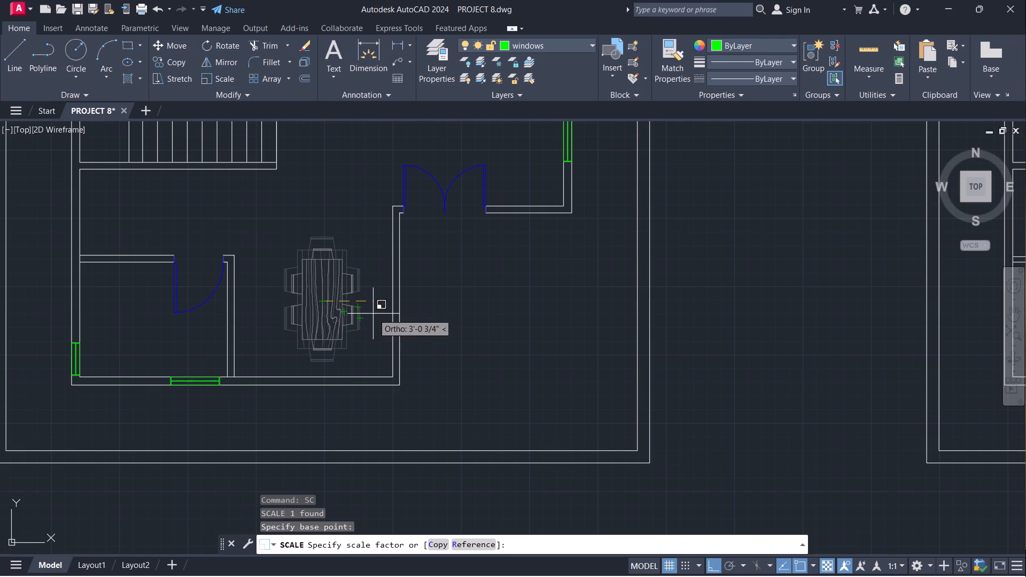
pyautogui.click(374, 313)
# Move the reduced dining table block slightly south, keeping it clear of the dining area's south wall.
pyautogui.click(324, 298)
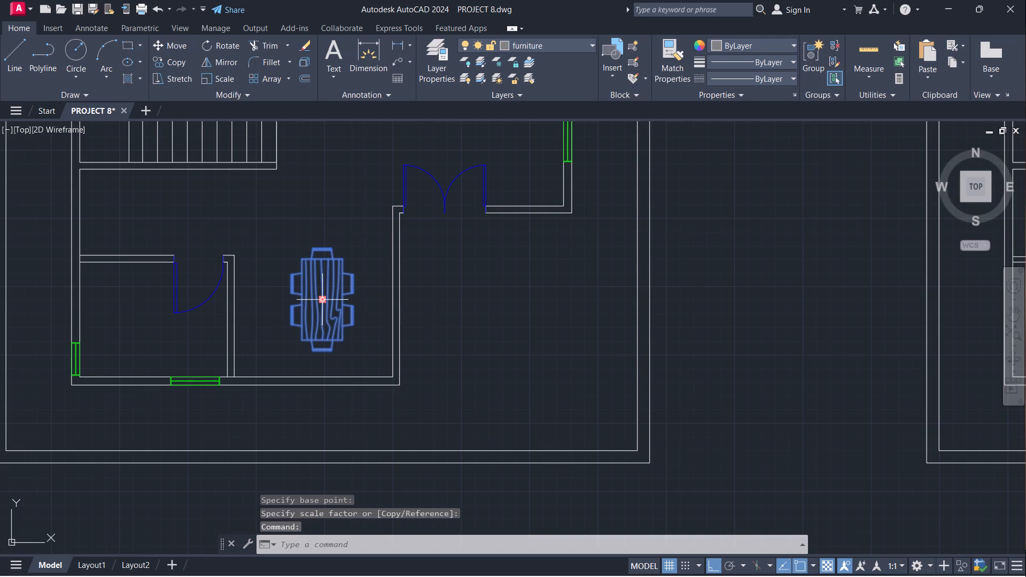
pyautogui.press('m')
pyautogui.press('Return')
pyautogui.moveTo(324, 302); pyautogui.dragTo(323, 307)
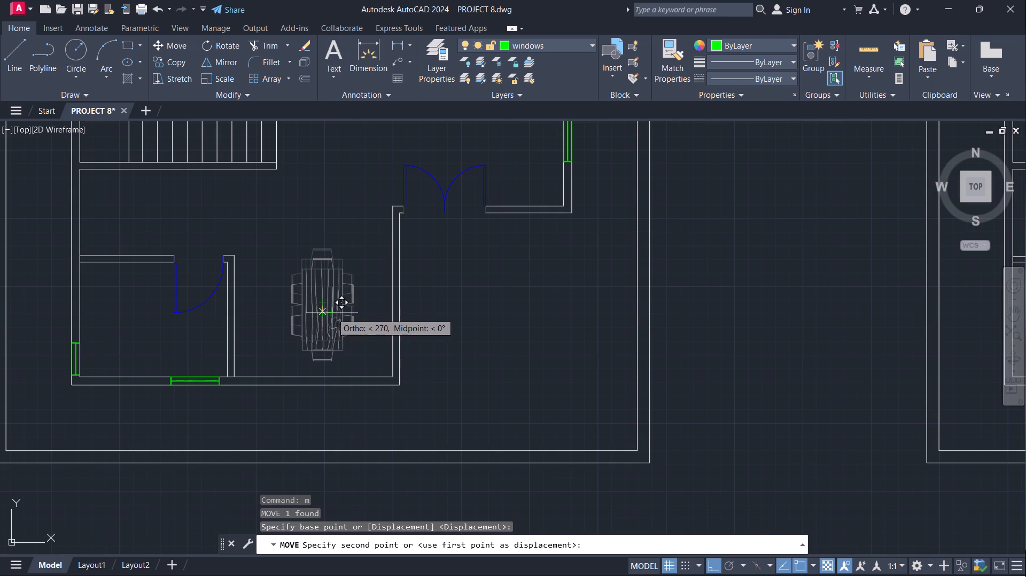
pyautogui.click(332, 313)
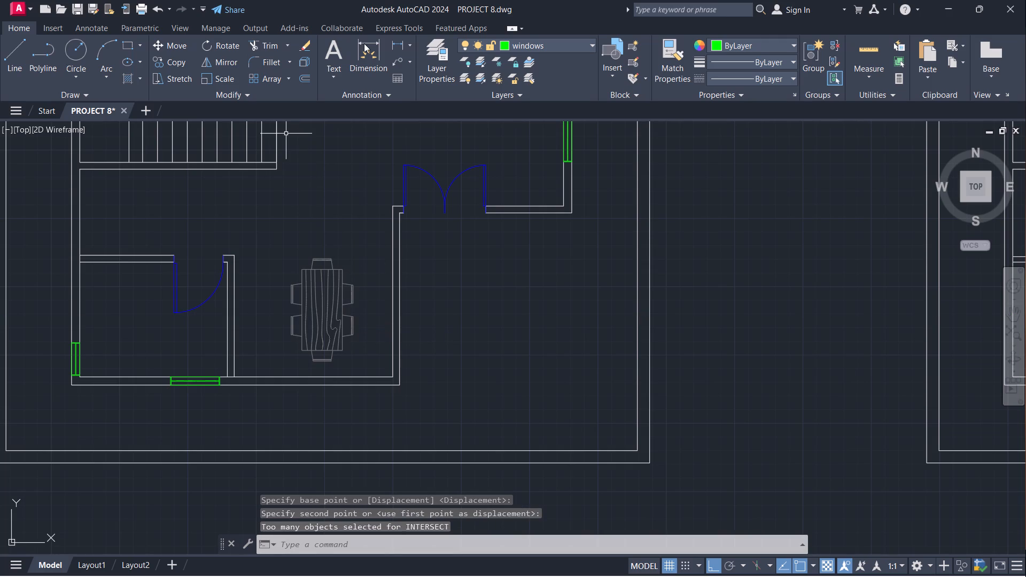
# Measure the dining area's clear width along the south wall, from the small room's partition to the east wall, using a temporary linear dimension.
pyautogui.click(398, 45)
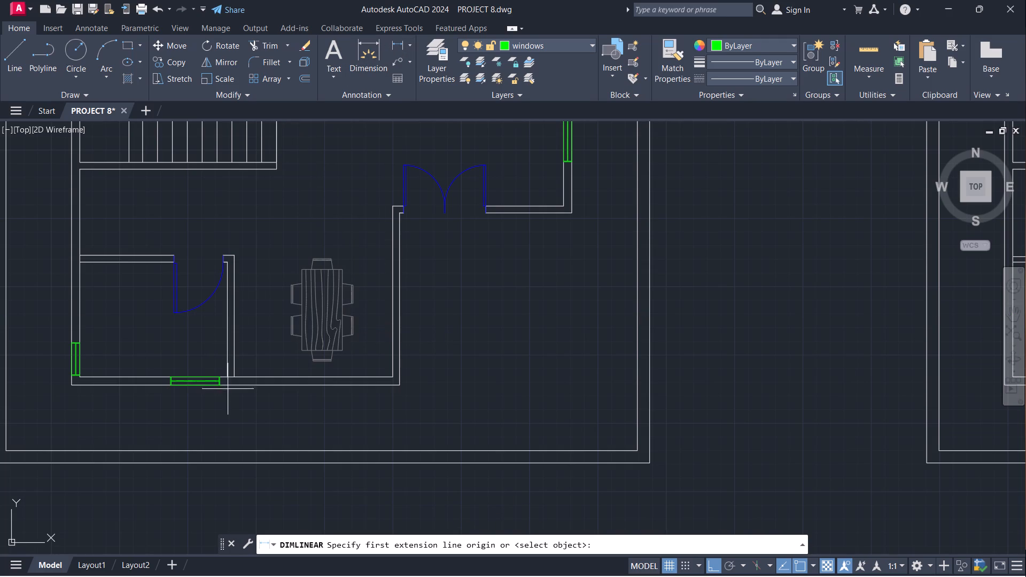
pyautogui.click(240, 376)
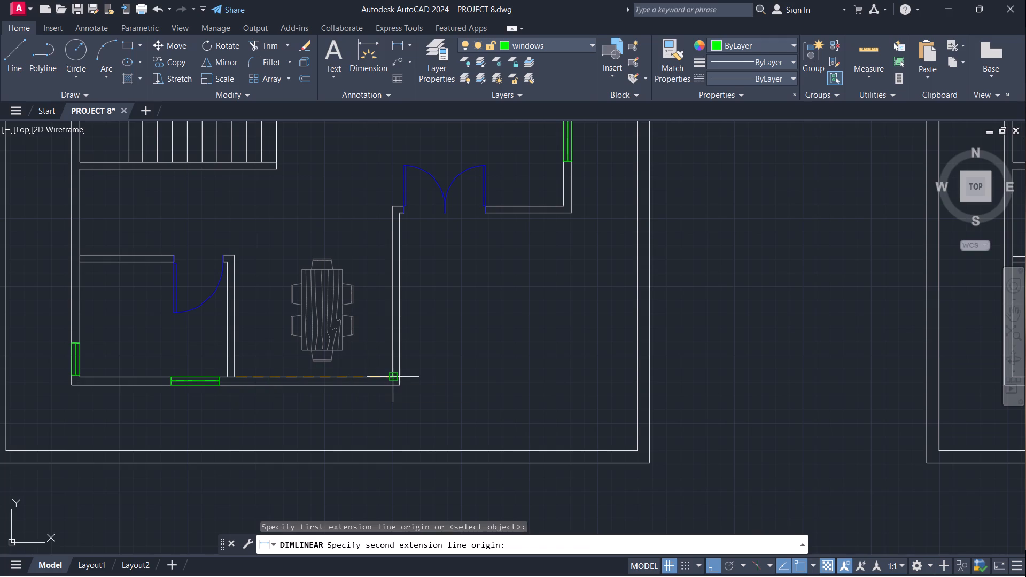
pyautogui.click(390, 373)
pyautogui.scroll(3, 355, 363)
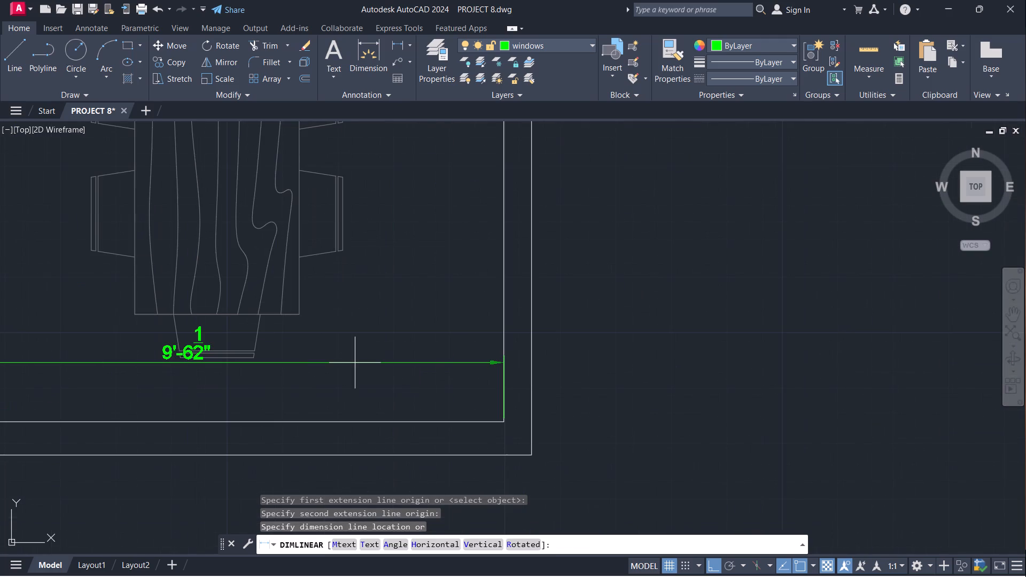
pyautogui.press('Escape')
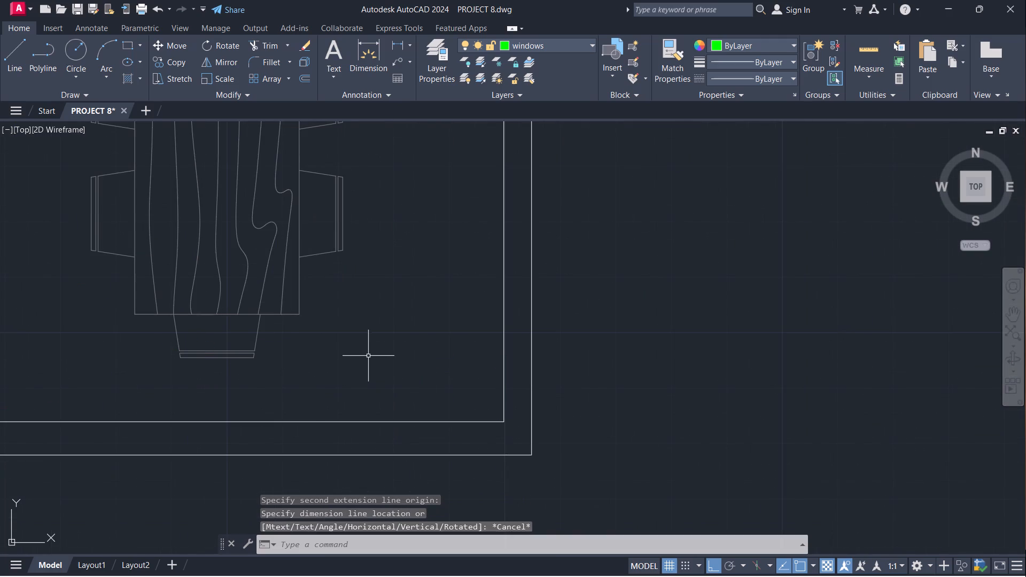
# Measure the clear gap along the west wall between the stair's south wall and the small room's north wall, using a temporary linear dimension.
pyautogui.scroll(-3, 370, 355)
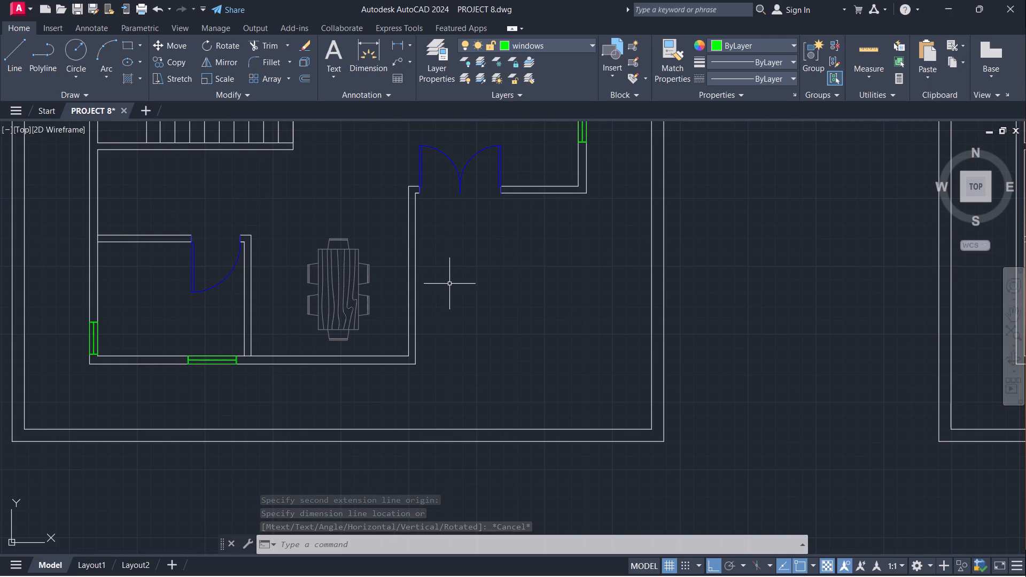
pyautogui.scroll(-1, 473, 283)
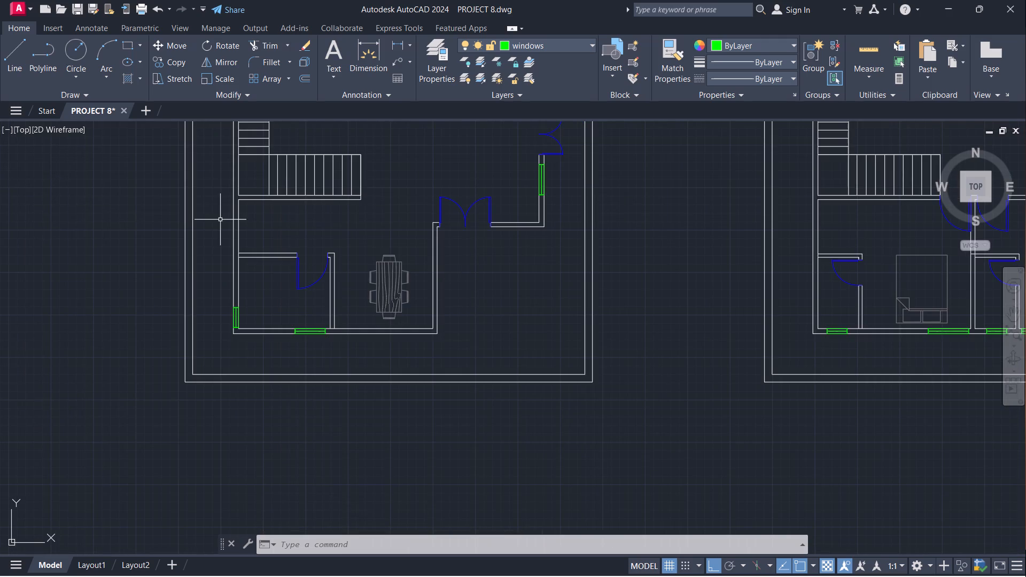
pyautogui.scroll(1, 221, 220)
pyautogui.click(398, 43)
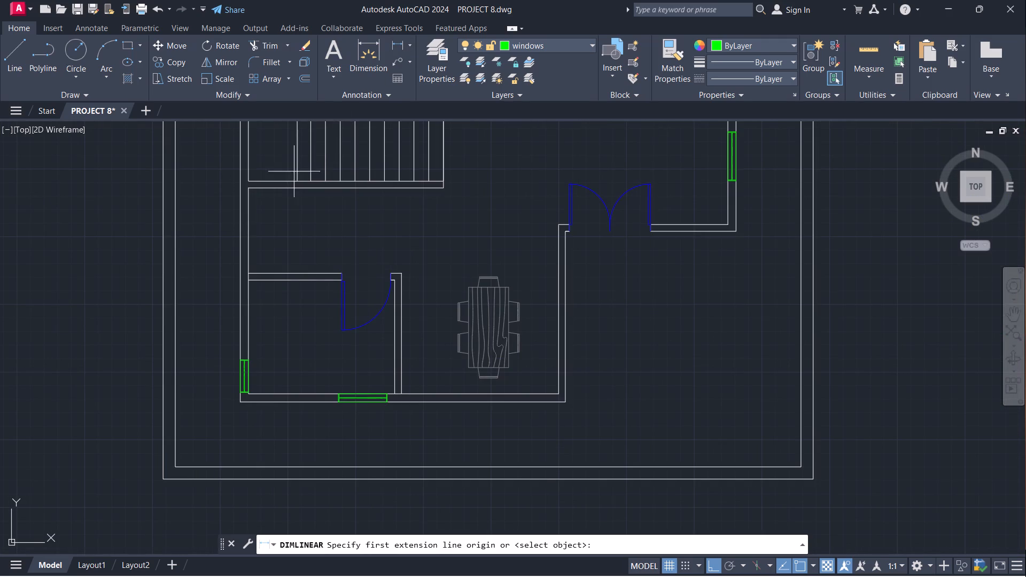
pyautogui.click(254, 194)
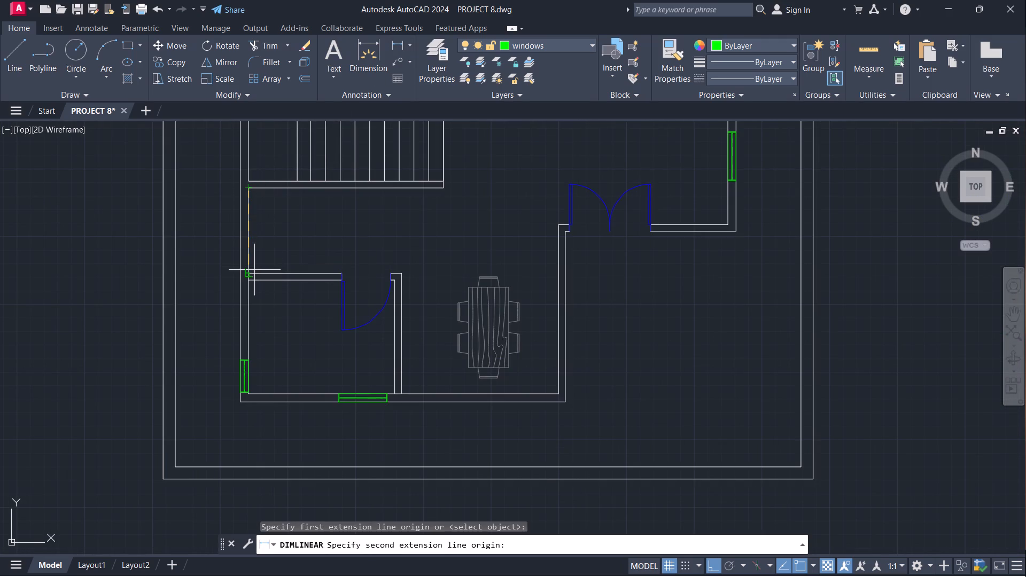
pyautogui.click(254, 270)
pyautogui.scroll(2, 269, 246)
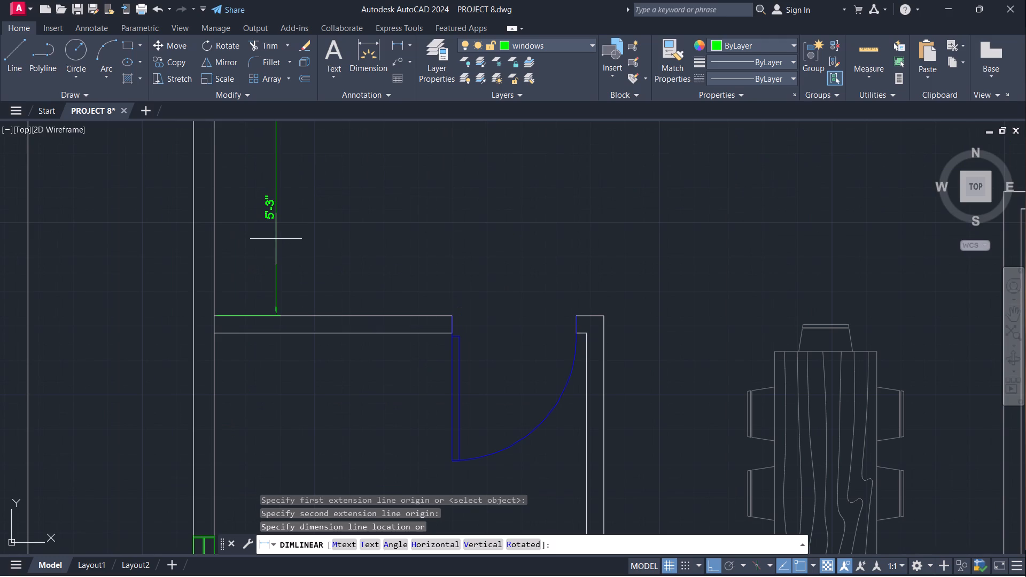
pyautogui.press('Escape')
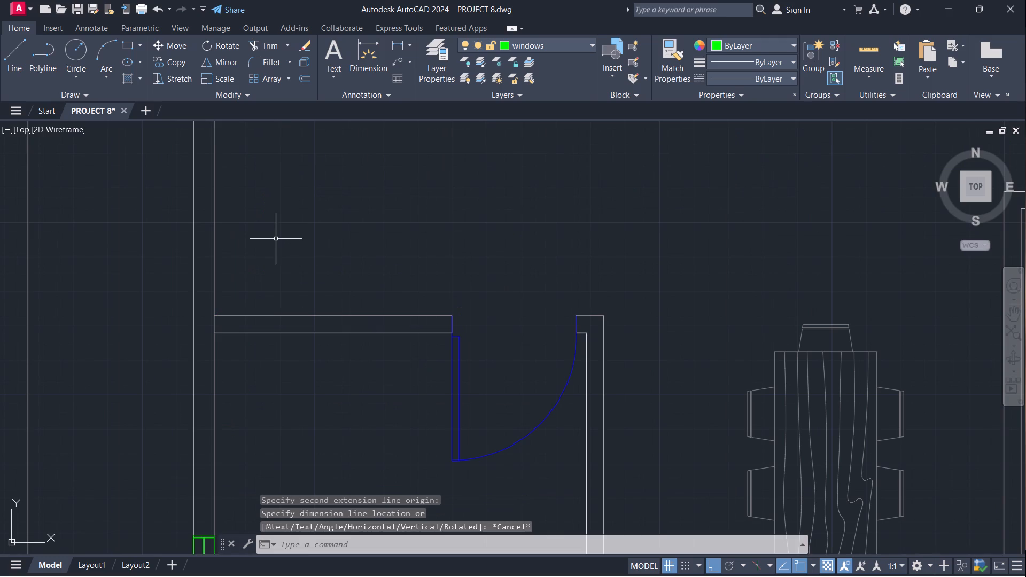
# Look over the room layouts of the floor plans and the spare furniture blocks below them.
pyautogui.scroll(-1, 358, 236)
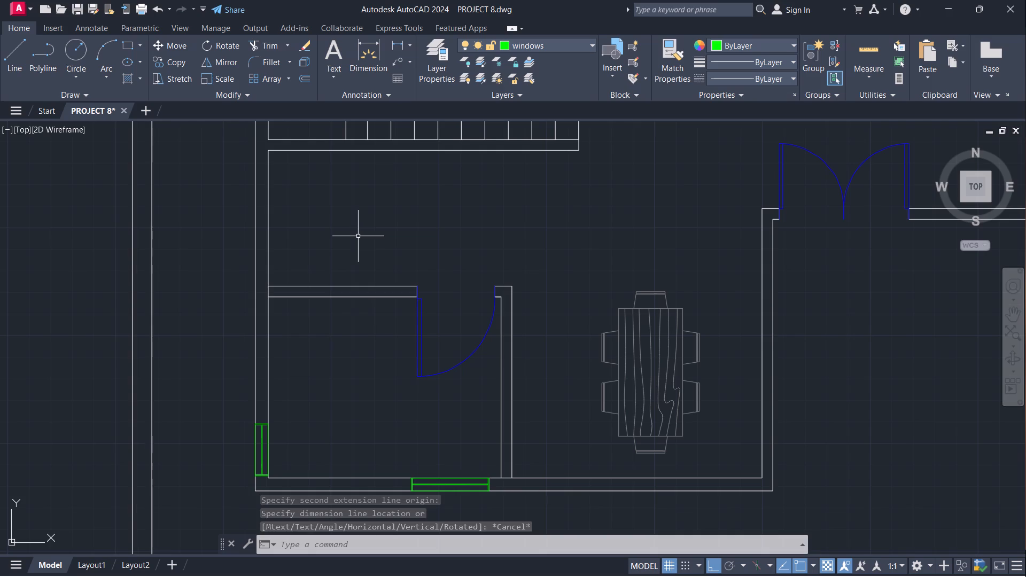
pyautogui.scroll(-1, 486, 224)
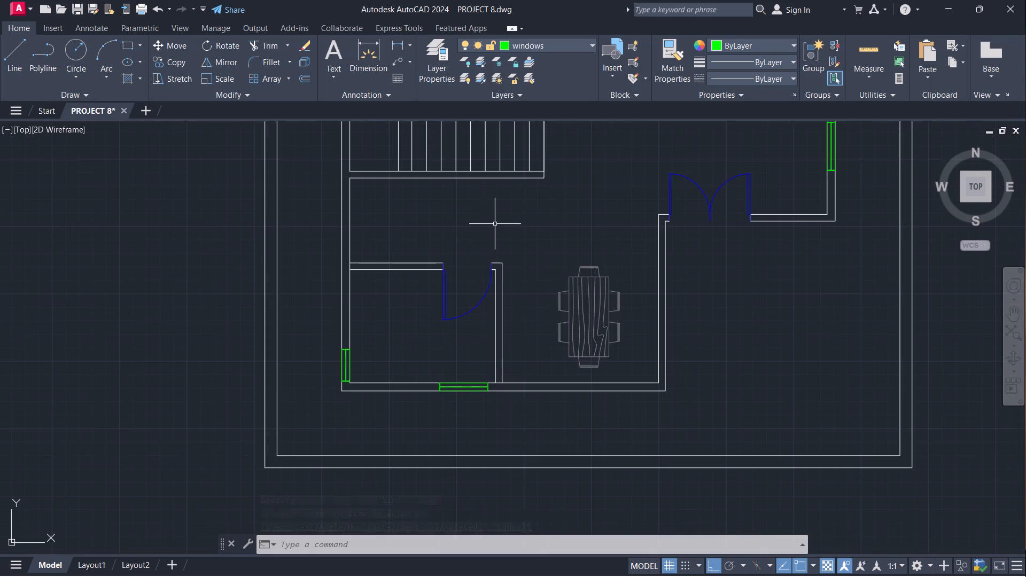
pyautogui.scroll(-1, 590, 243)
pyautogui.moveTo(595, 243); pyautogui.dragTo(413, 325, button='middle')
pyautogui.scroll(-1, 522, 205)
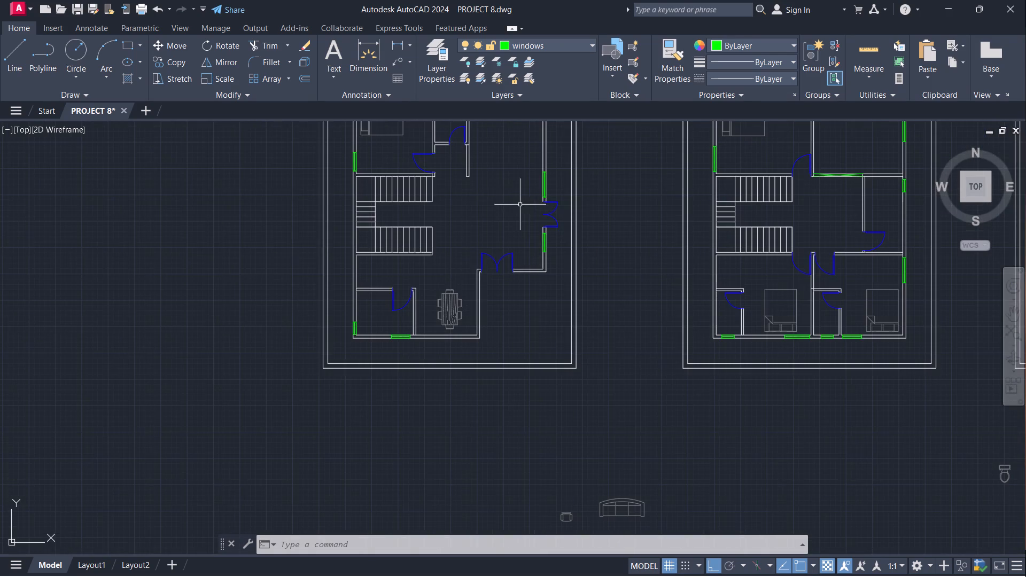
pyautogui.moveTo(496, 200); pyautogui.dragTo(390, 297, button='middle')
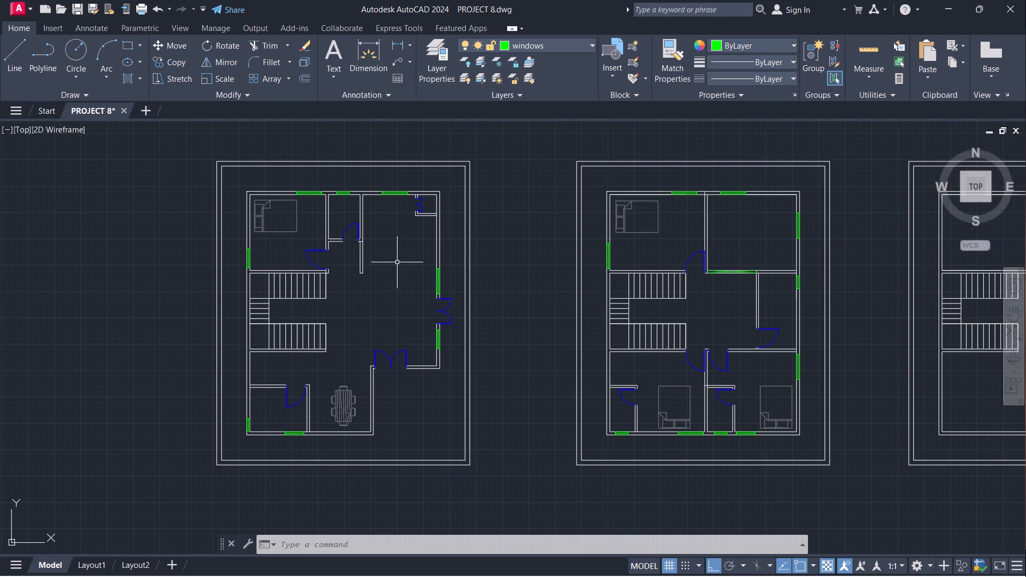
pyautogui.moveTo(397, 262); pyautogui.dragTo(375, 332, button='middle')
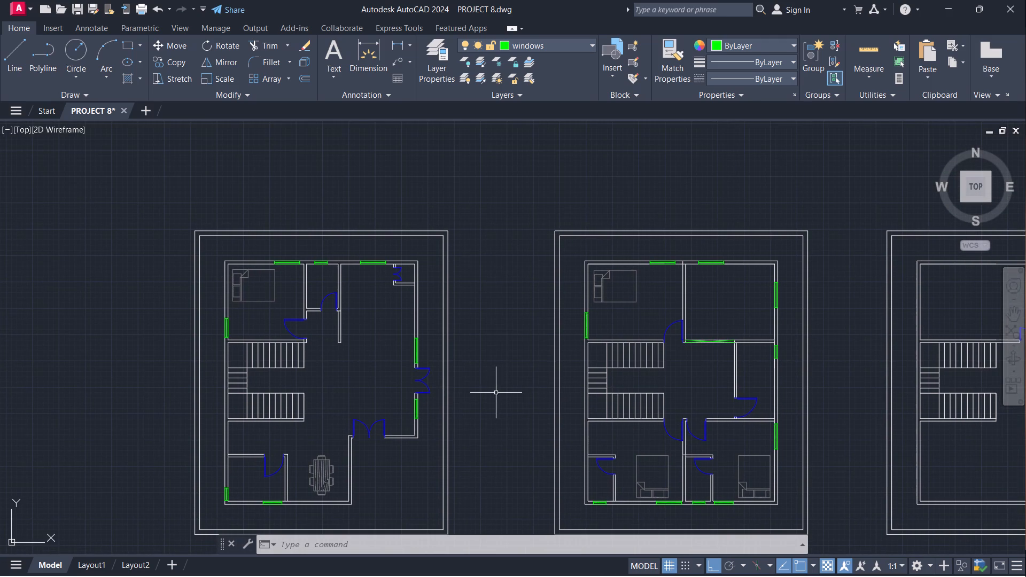
pyautogui.moveTo(497, 392); pyautogui.dragTo(452, 362, button='middle')
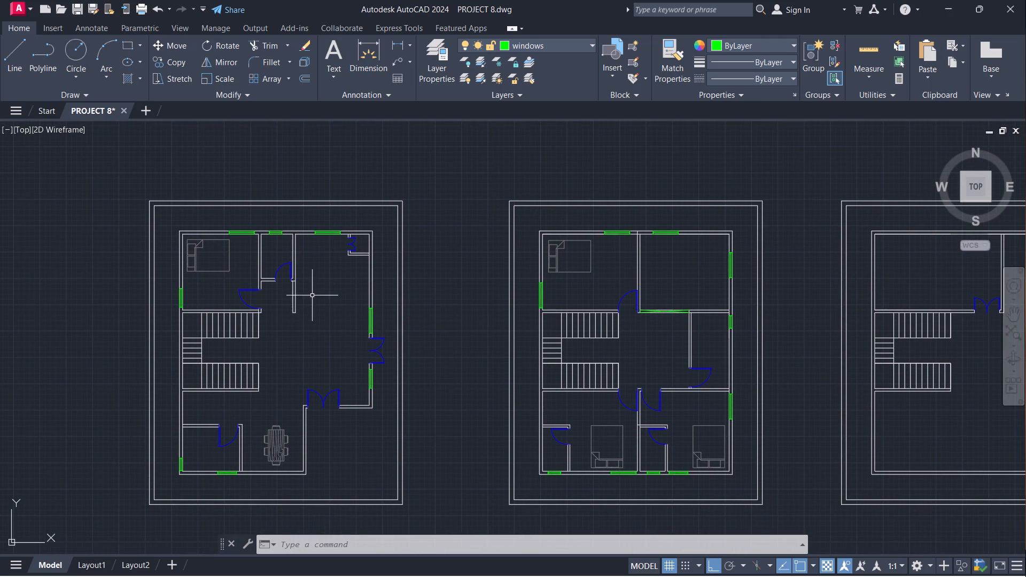
pyautogui.scroll(1, 312, 294)
pyautogui.scroll(-1, 325, 285)
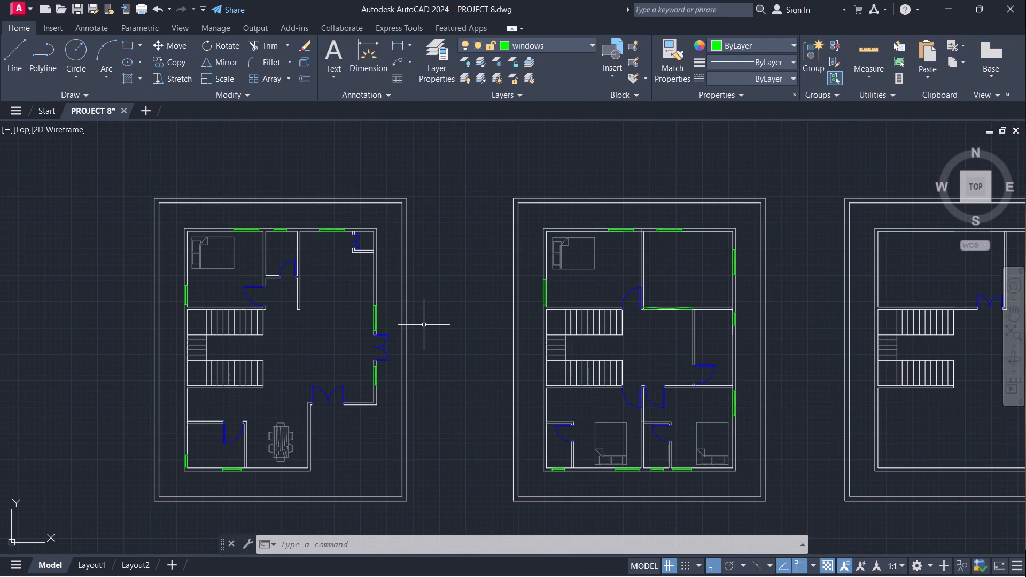
pyautogui.moveTo(425, 325); pyautogui.dragTo(393, 282, button='middle')
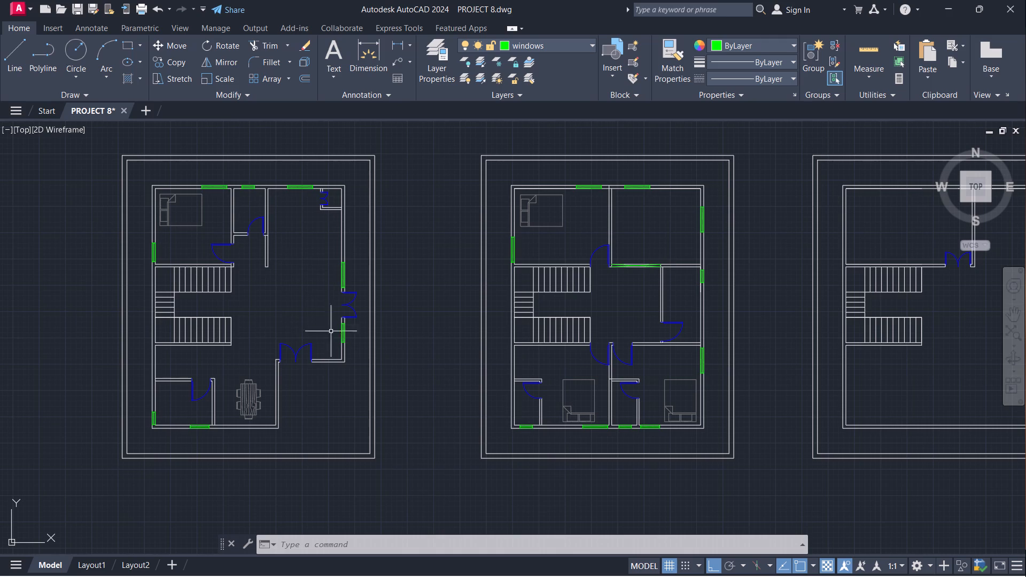
pyautogui.moveTo(396, 303); pyautogui.dragTo(367, 285, button='middle')
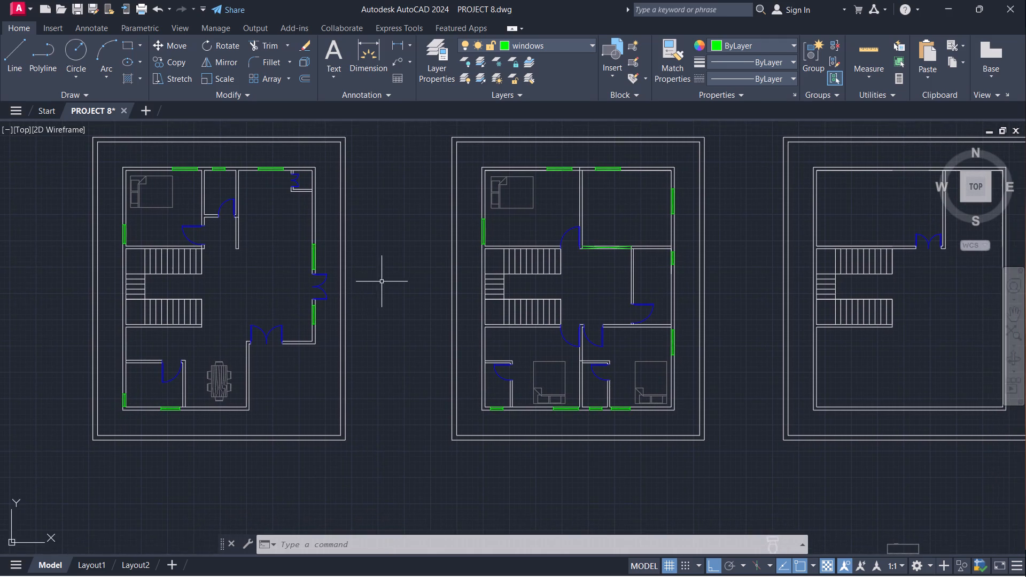
pyautogui.scroll(-1, 382, 282)
pyautogui.moveTo(391, 337); pyautogui.dragTo(380, 328, button='middle')
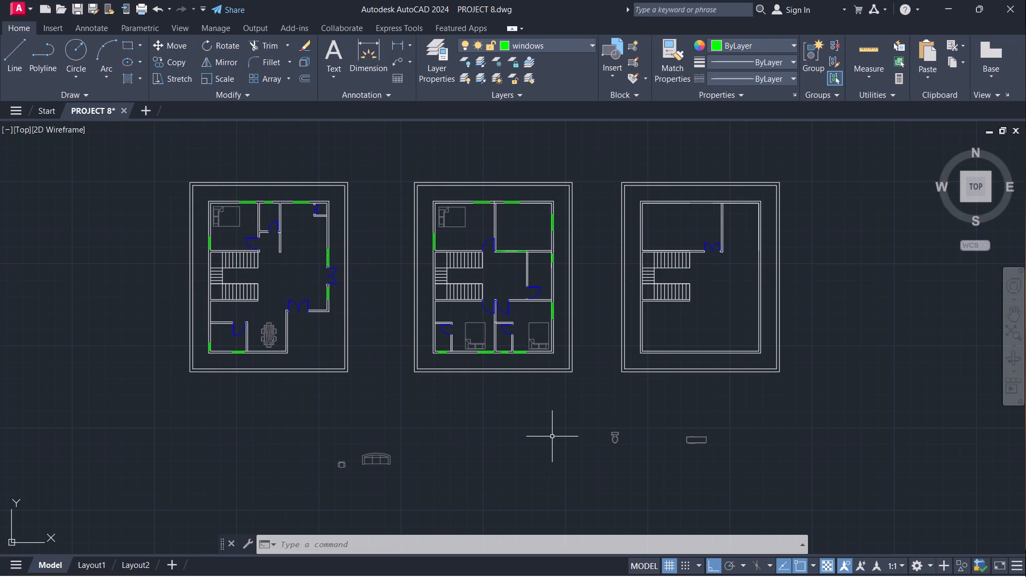
# Copy the spare toilet block into the small north bathroom of the westernmost plan, with its tank facing the windowed north wall.
pyautogui.click(593, 412)
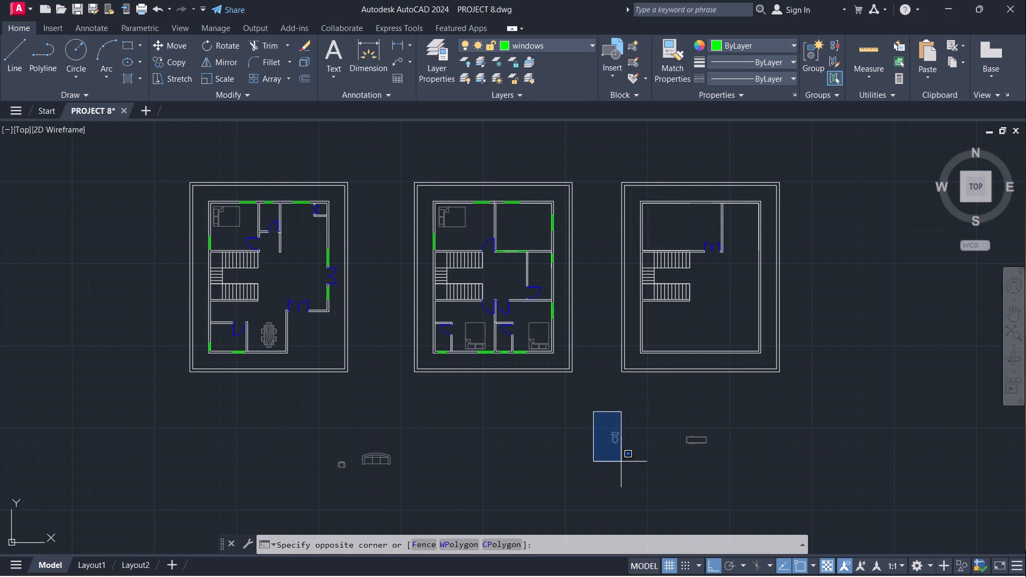
pyautogui.click(627, 472)
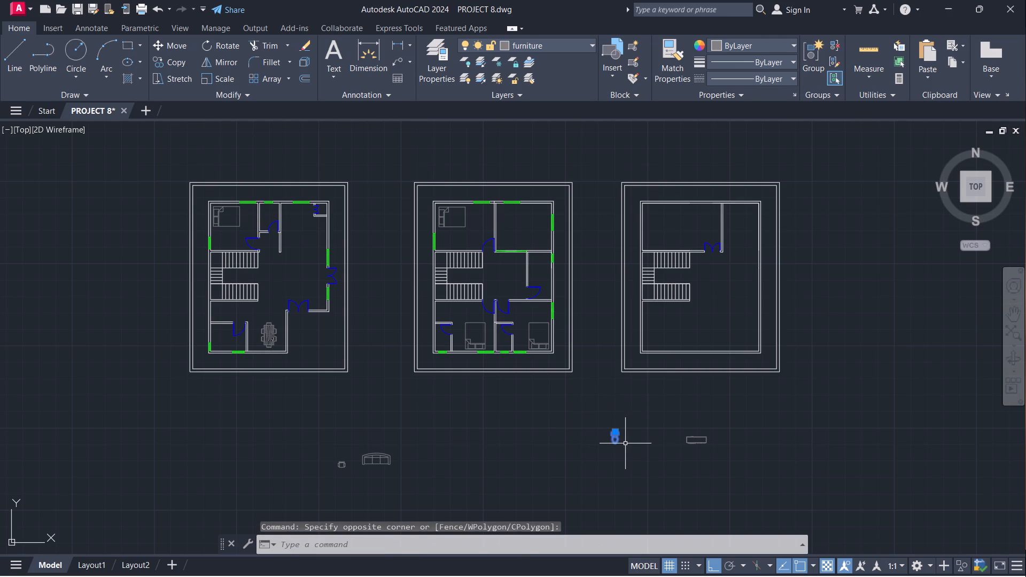
pyautogui.press('c')
pyautogui.press('o')
pyautogui.press('Return')
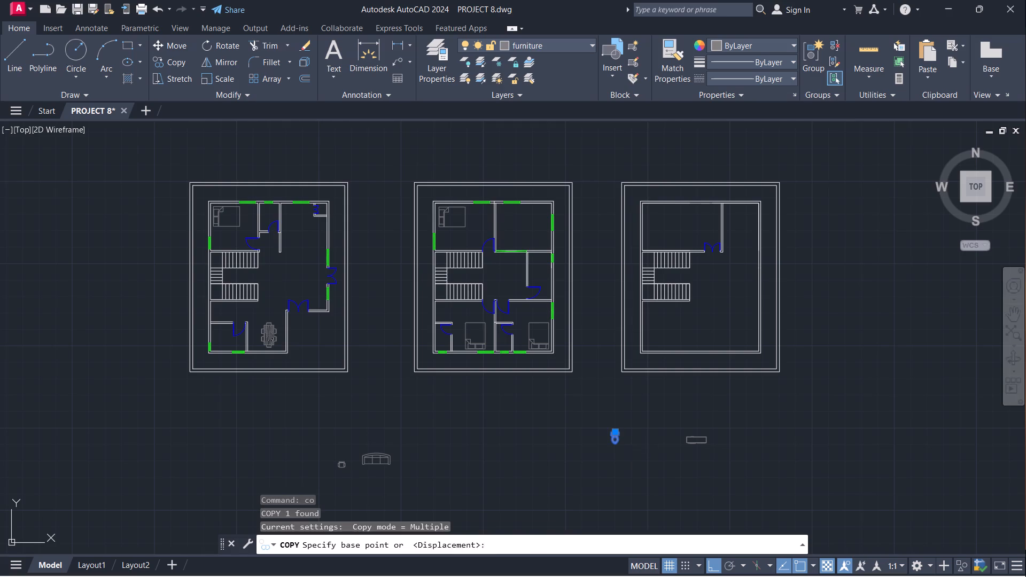
pyautogui.scroll(2, 613, 430)
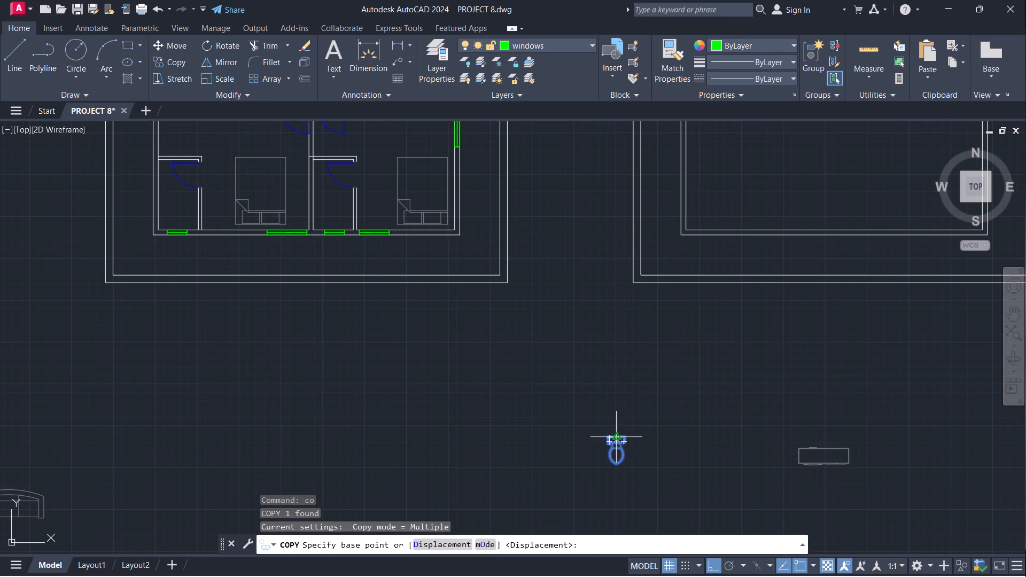
pyautogui.click(614, 438)
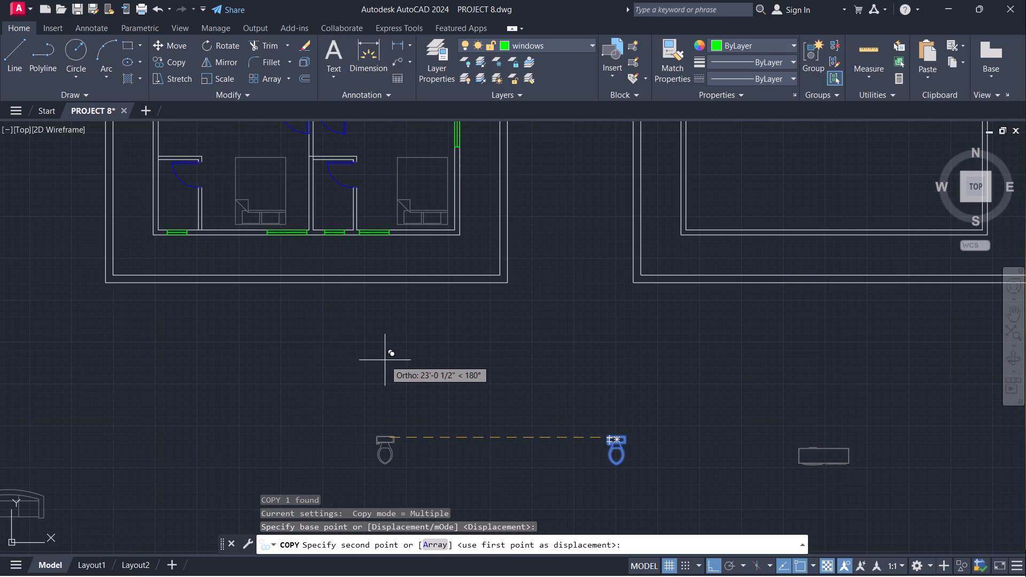
pyautogui.press('F8')
pyautogui.scroll(-2, 392, 358)
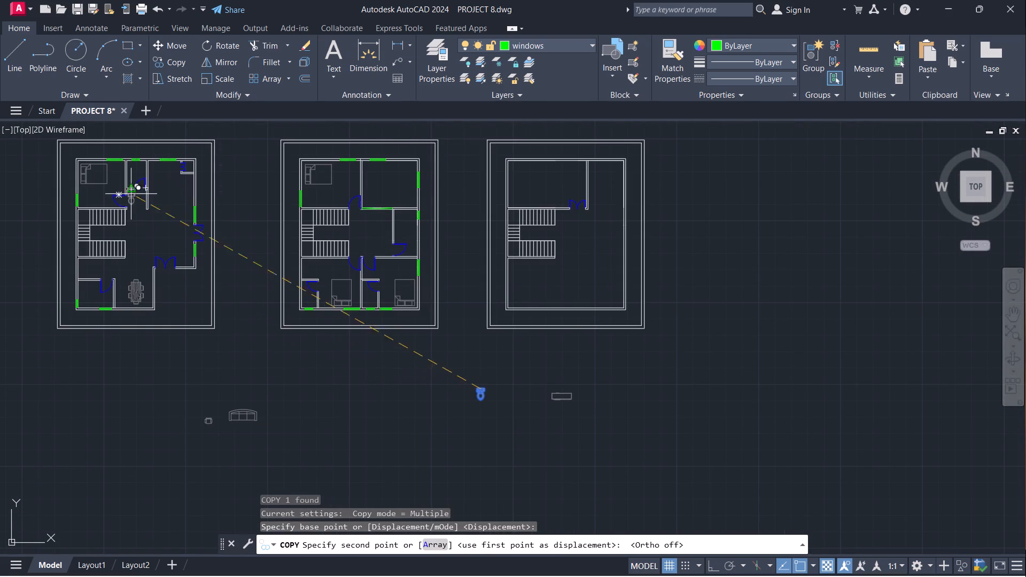
pyautogui.scroll(2, 122, 156)
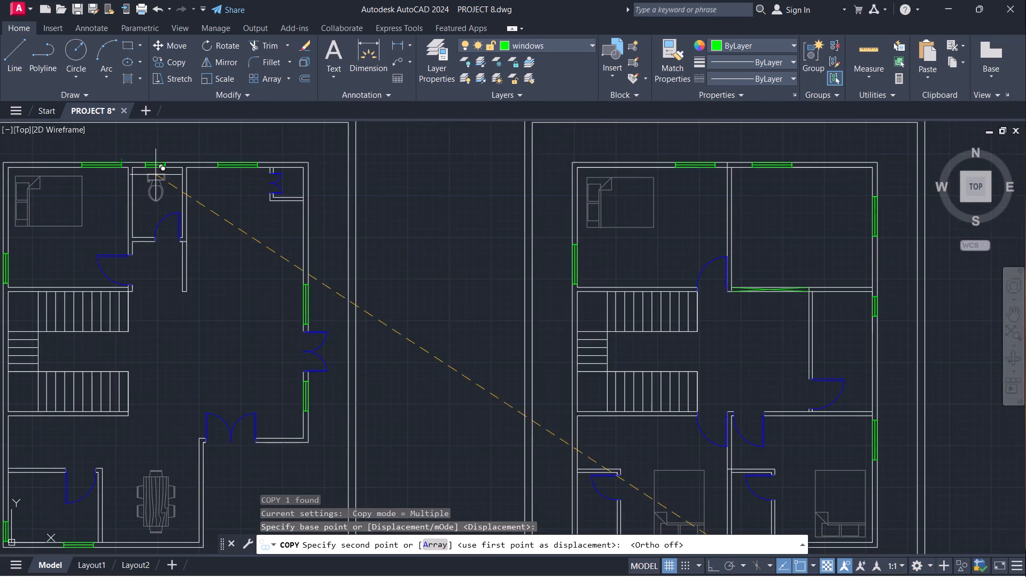
pyautogui.scroll(2, 157, 176)
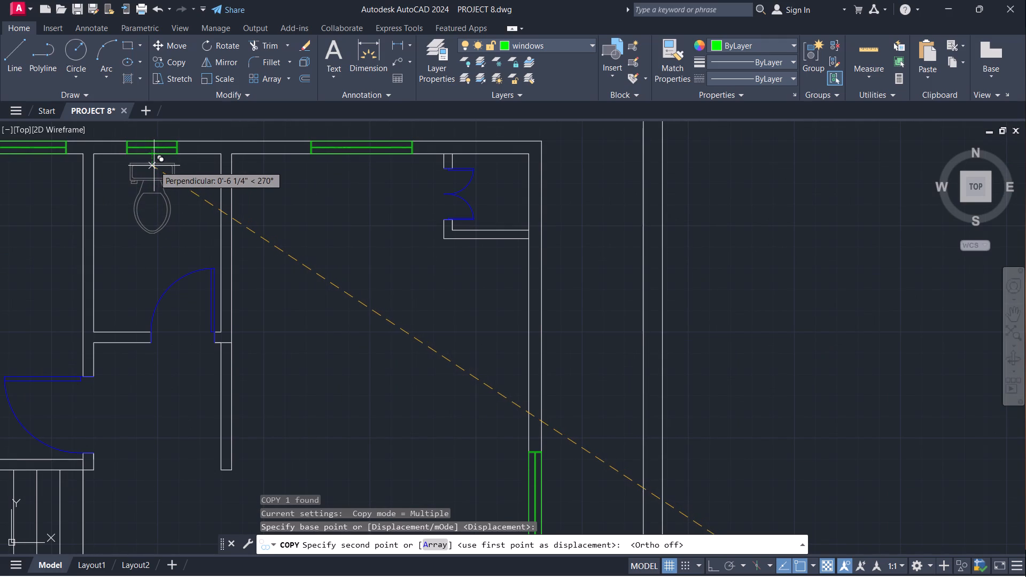
pyautogui.click(154, 166)
pyautogui.scroll(-3, 312, 231)
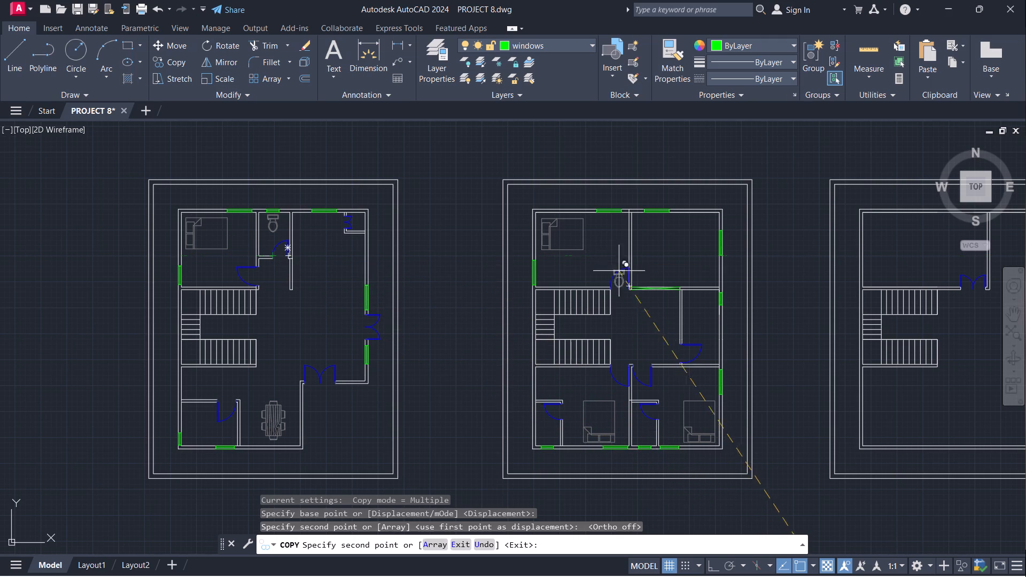
pyautogui.scroll(2, 546, 433)
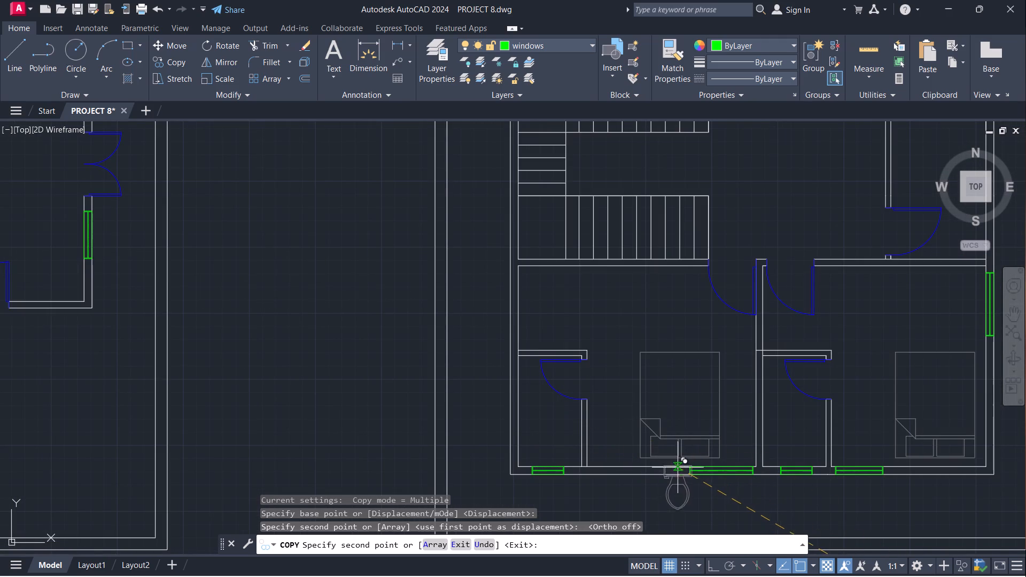
pyautogui.press('Escape')
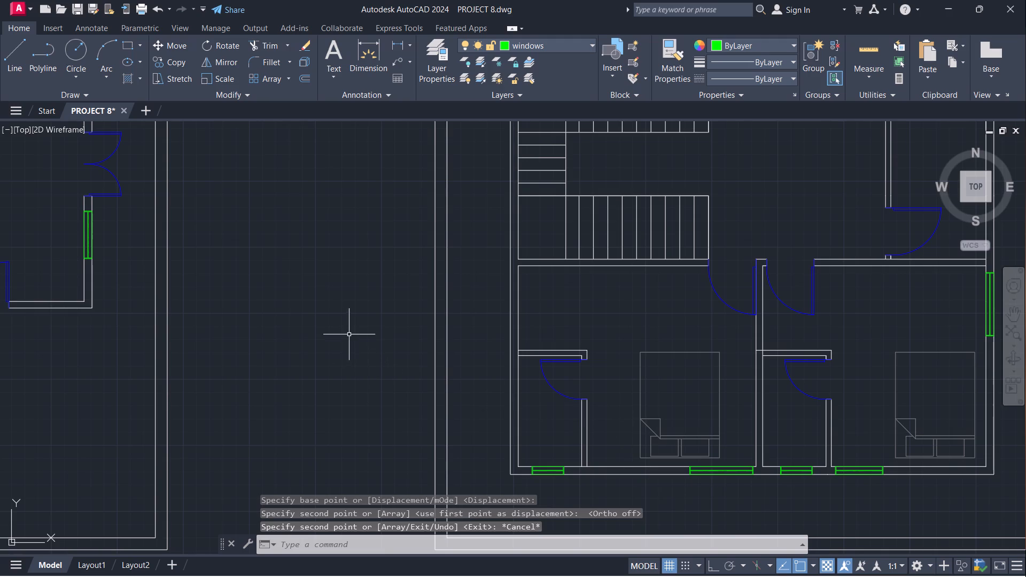
# Rotate the spare toilet block below the plans by 180 degrees so its tank faces south.
pyautogui.scroll(-1, 355, 333)
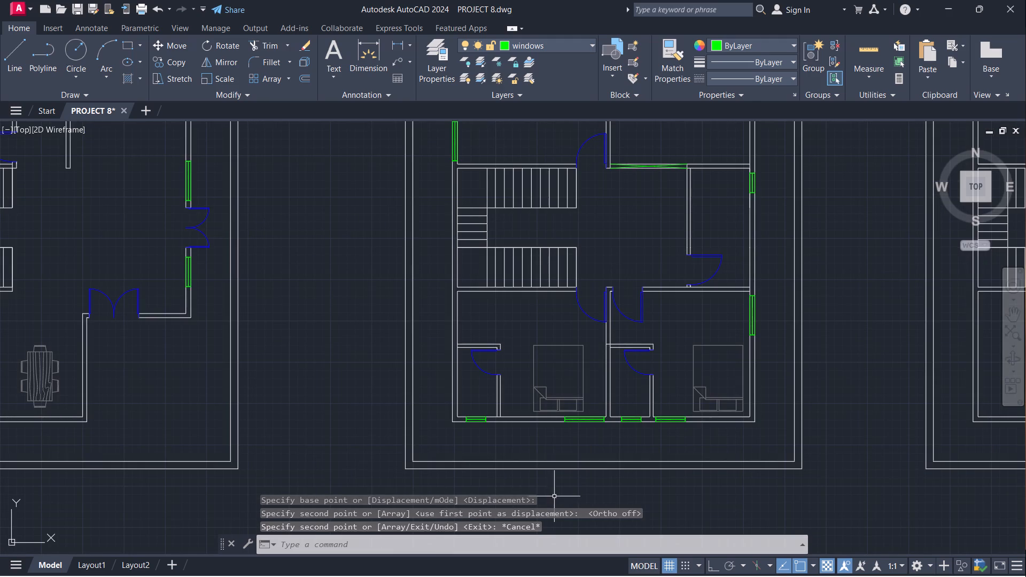
pyautogui.moveTo(562, 492); pyautogui.dragTo(526, 404, button='middle')
pyautogui.scroll(-1, 556, 407)
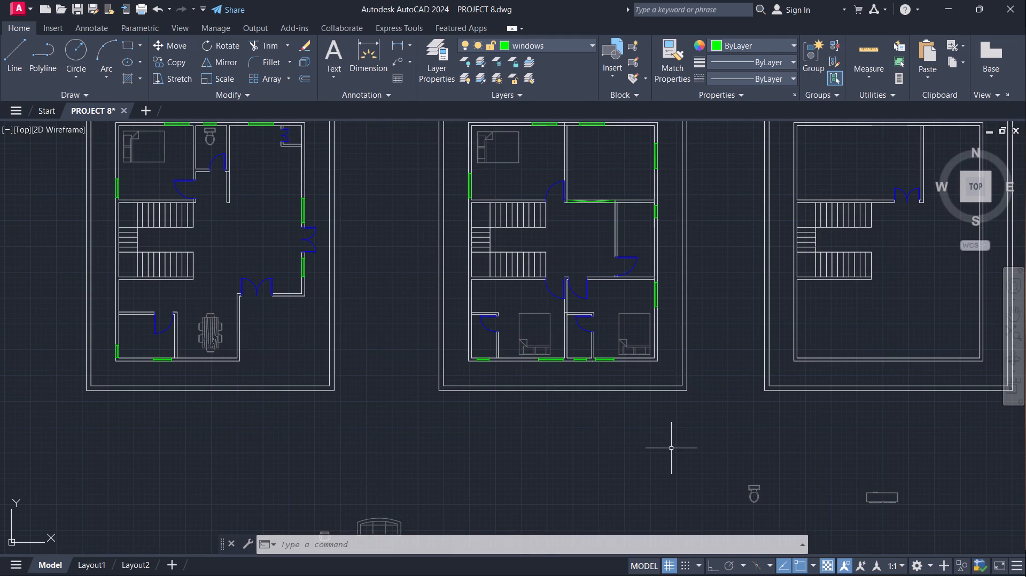
pyautogui.click(757, 484)
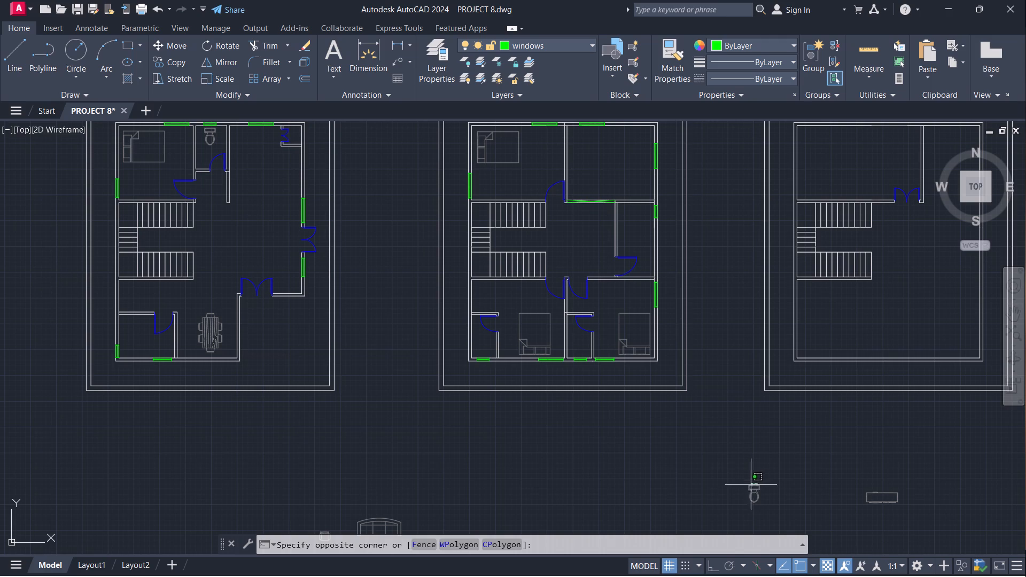
pyautogui.click(742, 506)
pyautogui.write('ro')
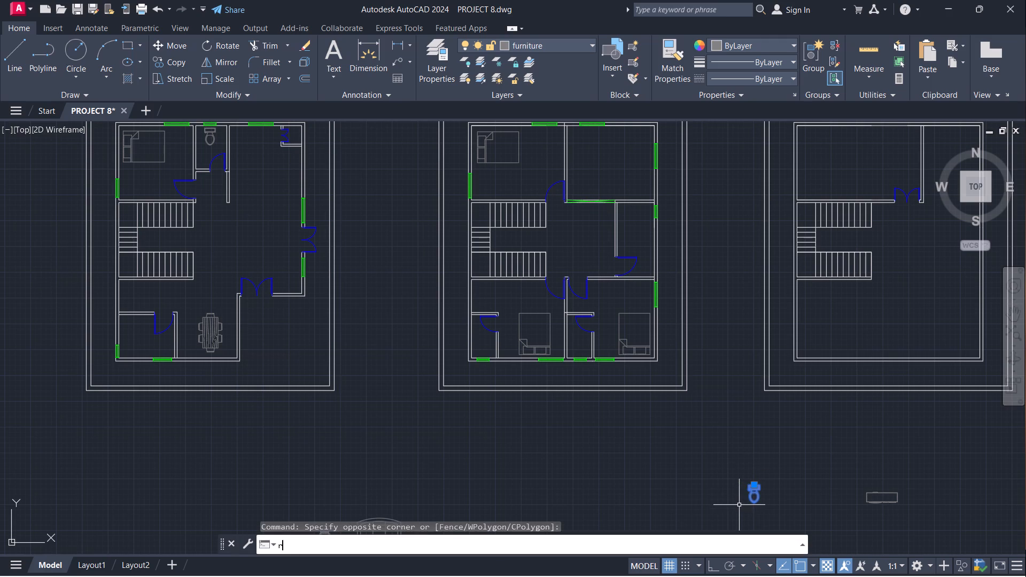
pyautogui.press('Return')
pyautogui.click(717, 477)
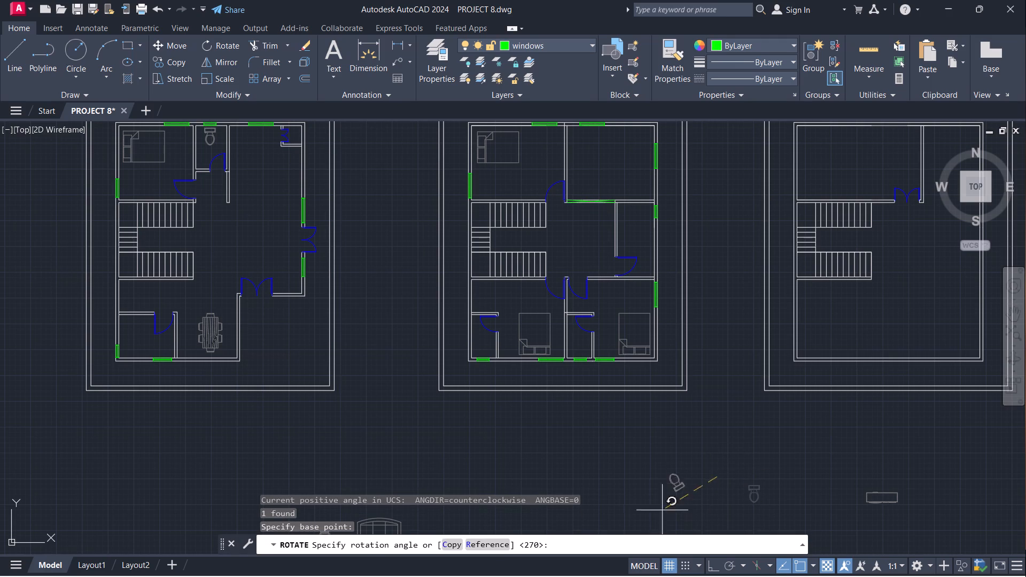
pyautogui.press('F8')
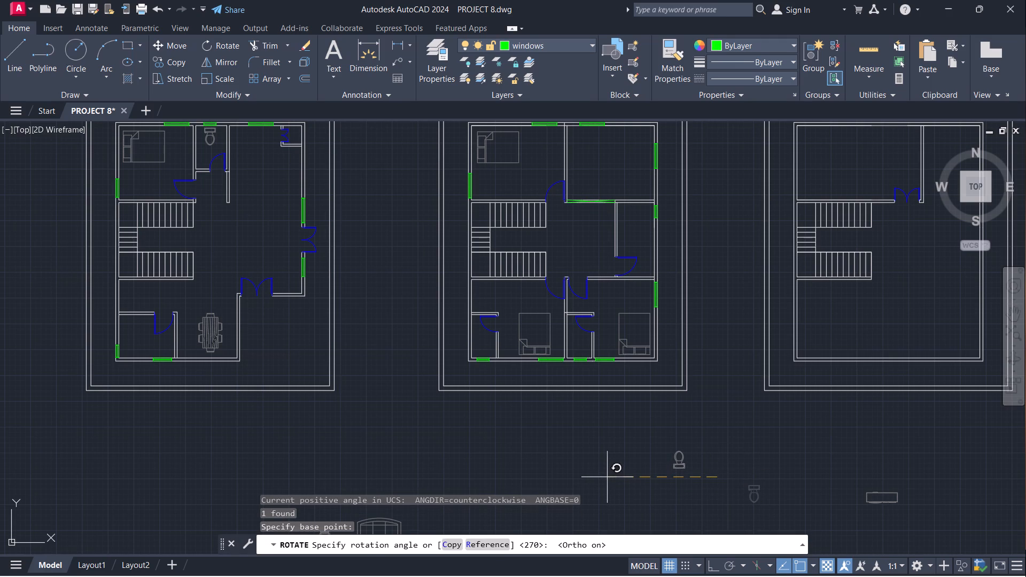
pyautogui.click(603, 474)
# Copy the rotated toilet block into the middle plan's southwest bathroom, with its tank at the south wall window.
pyautogui.click(681, 467)
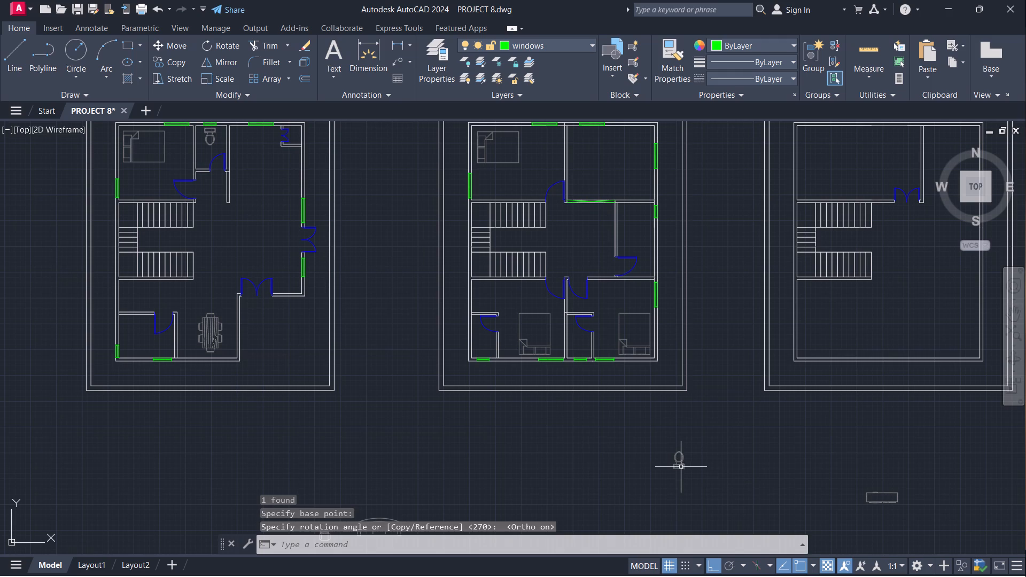
pyautogui.write('co')
pyautogui.press('Return')
pyautogui.click(679, 471)
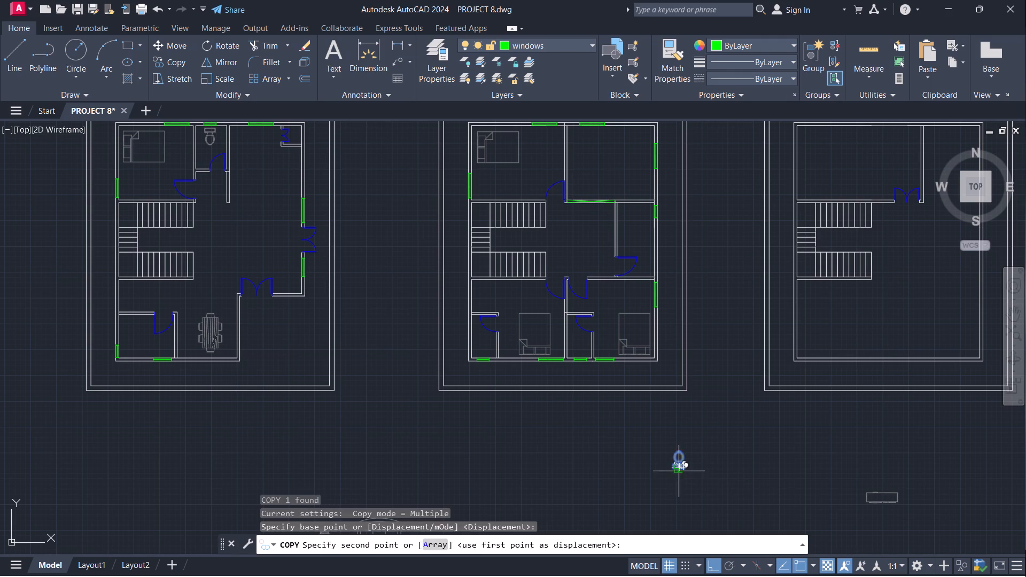
pyautogui.press('F8')
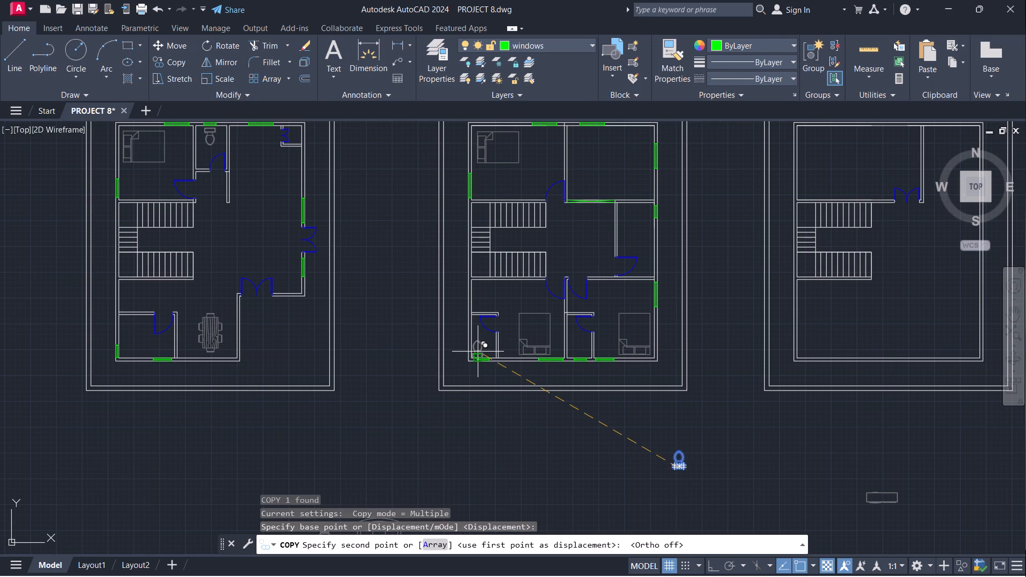
pyautogui.scroll(4, 478, 352)
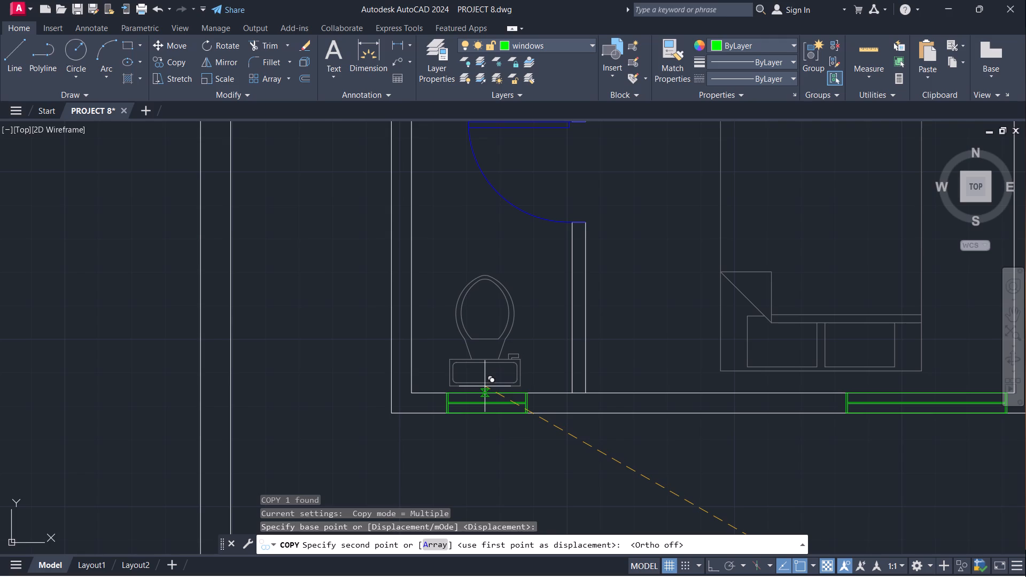
pyautogui.click(485, 386)
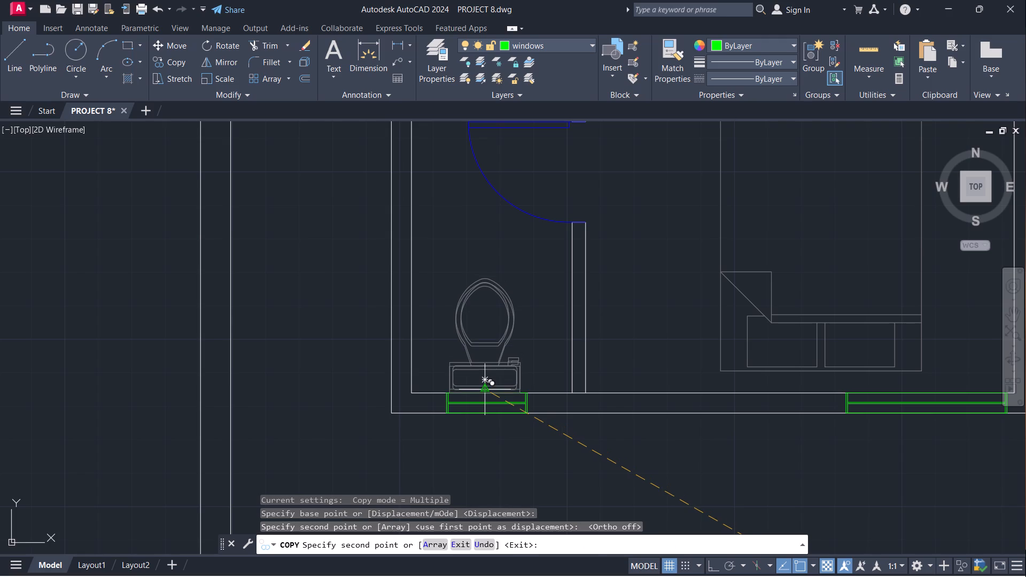
# Place another copy of the toilet at the south window of the middle plan's other southern bathroom, then end the copying.
pyautogui.scroll(-1, 503, 340)
pyautogui.scroll(-1, 554, 345)
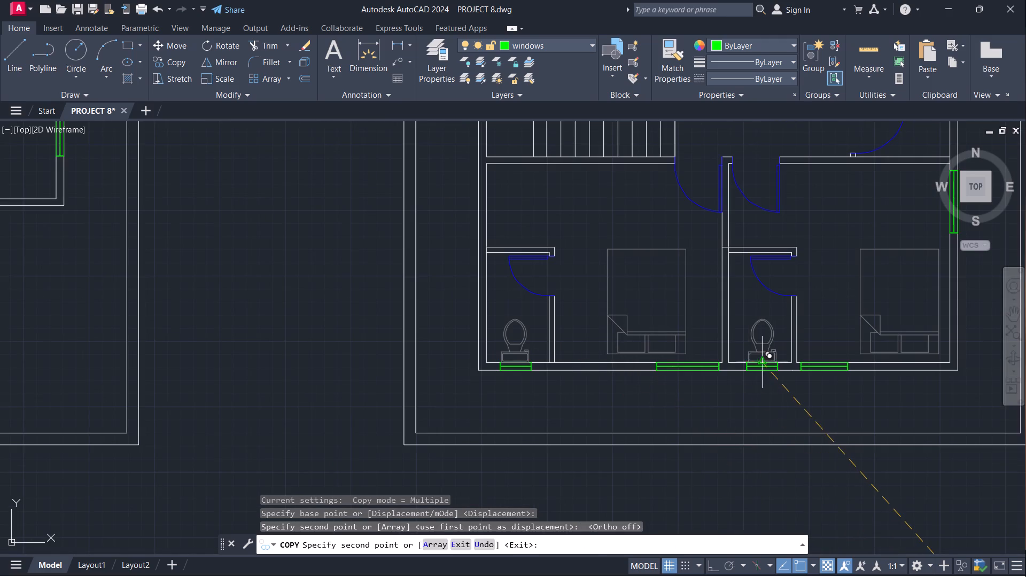
pyautogui.scroll(3, 761, 356)
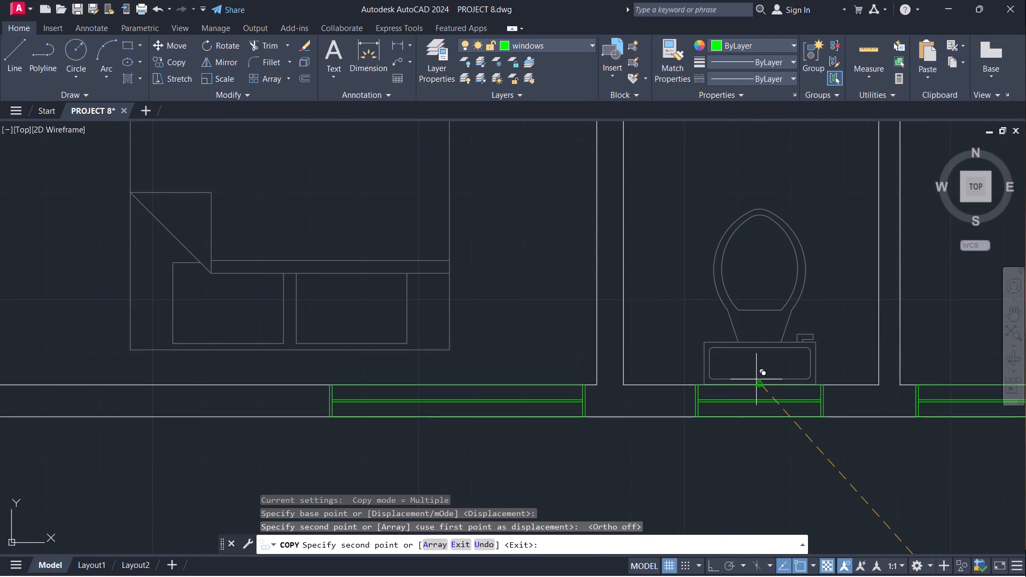
pyautogui.click(756, 379)
pyautogui.scroll(-6, 633, 341)
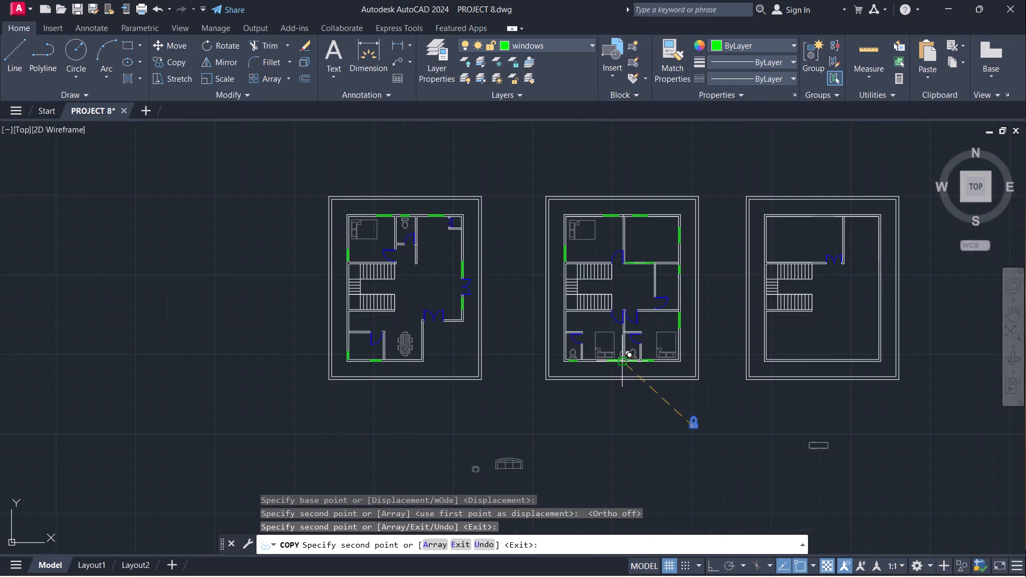
pyautogui.scroll(2, 662, 279)
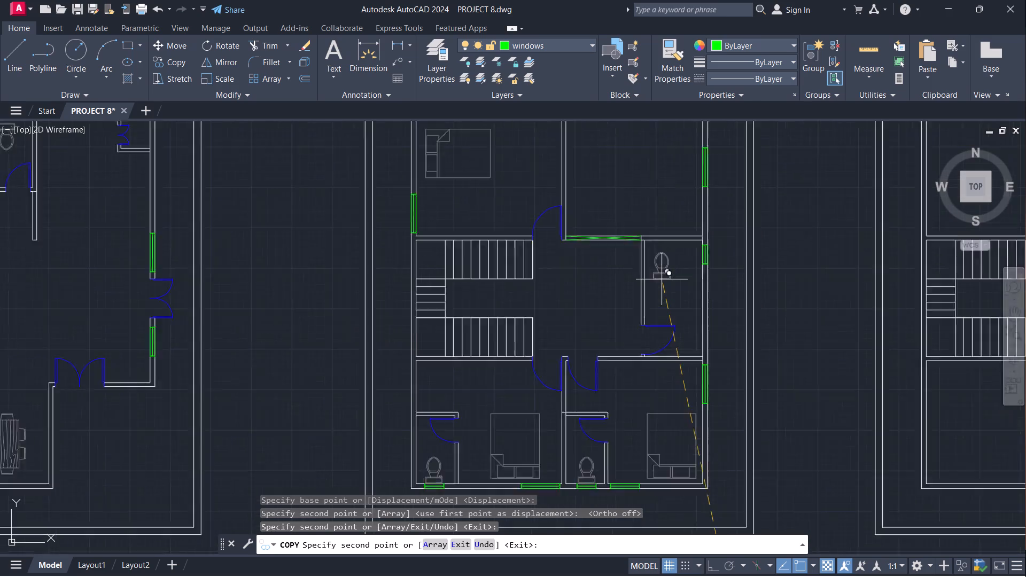
pyautogui.scroll(1, 662, 279)
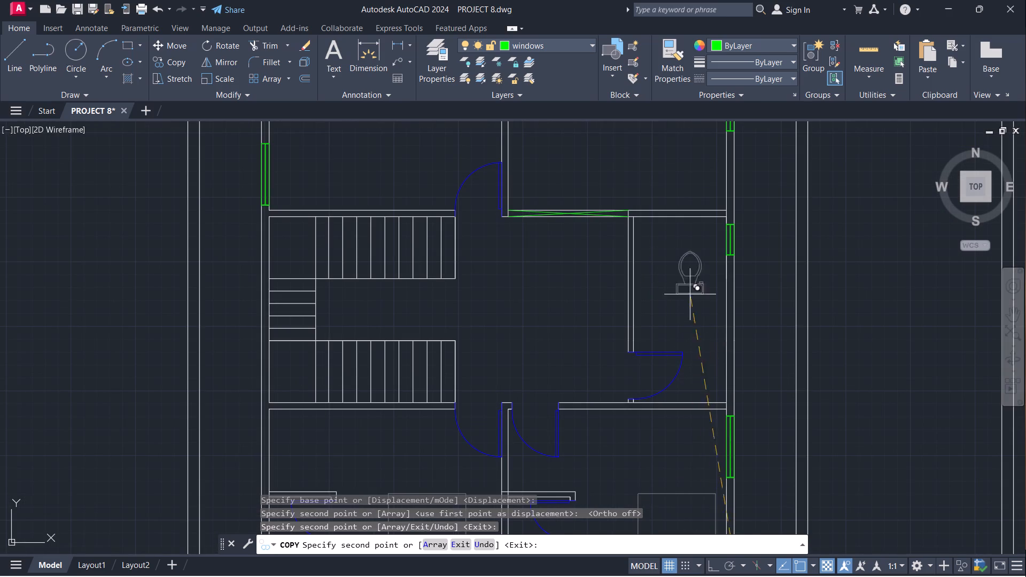
pyautogui.press('Escape')
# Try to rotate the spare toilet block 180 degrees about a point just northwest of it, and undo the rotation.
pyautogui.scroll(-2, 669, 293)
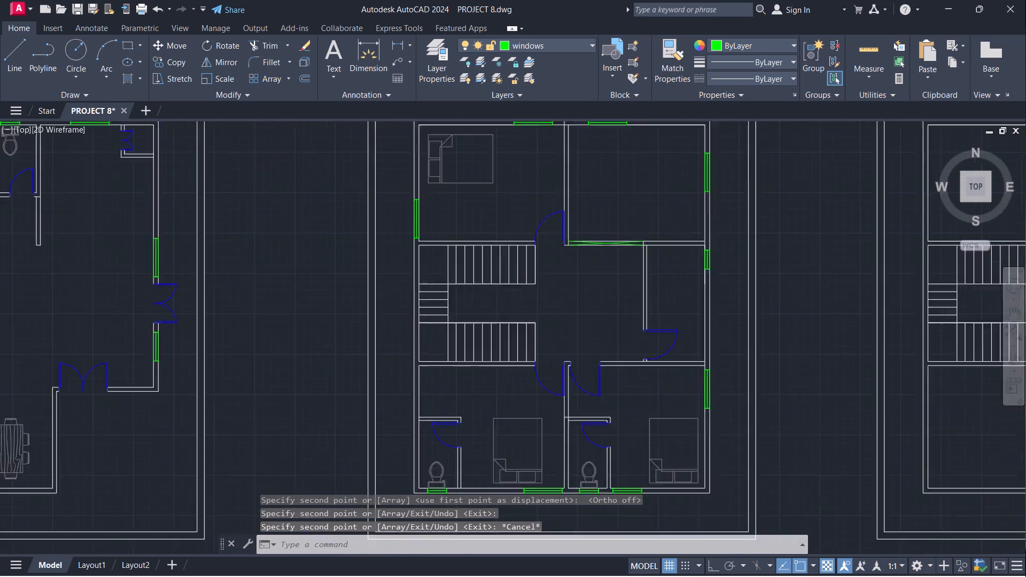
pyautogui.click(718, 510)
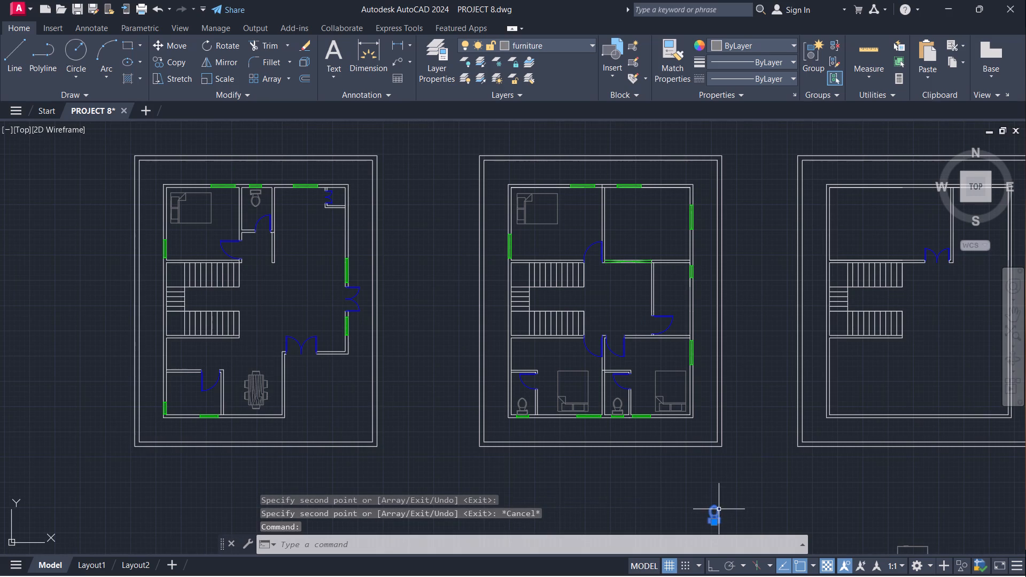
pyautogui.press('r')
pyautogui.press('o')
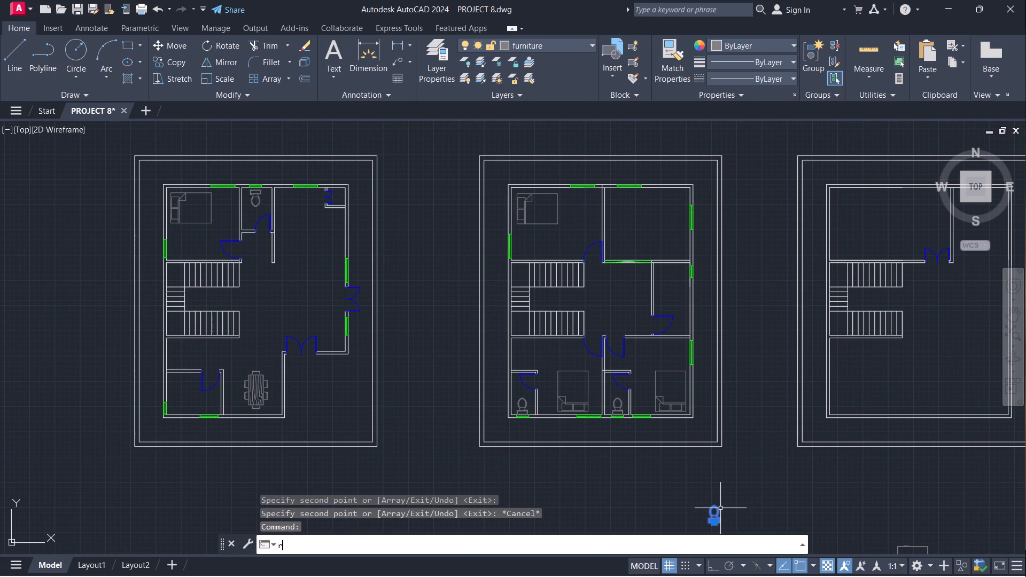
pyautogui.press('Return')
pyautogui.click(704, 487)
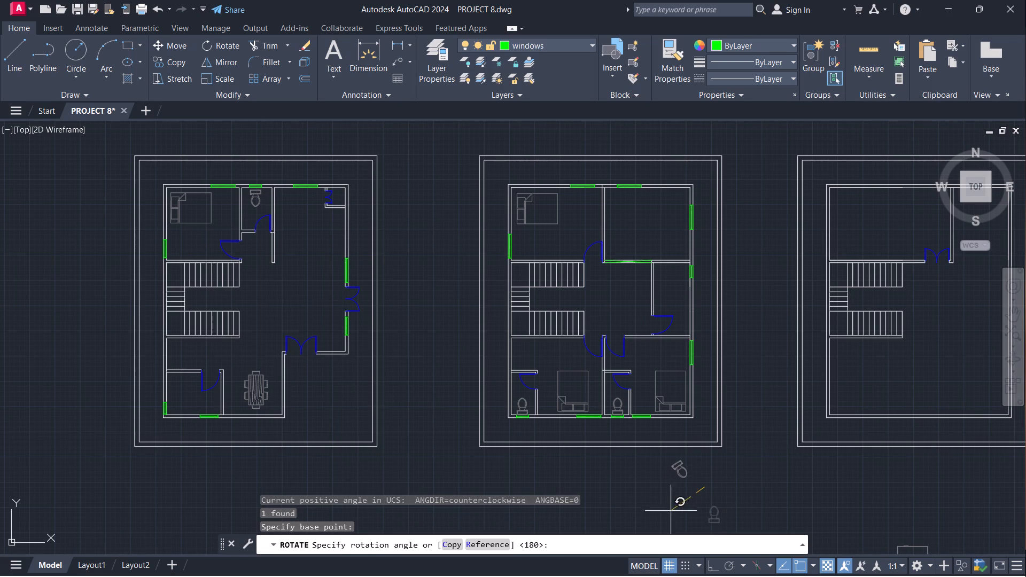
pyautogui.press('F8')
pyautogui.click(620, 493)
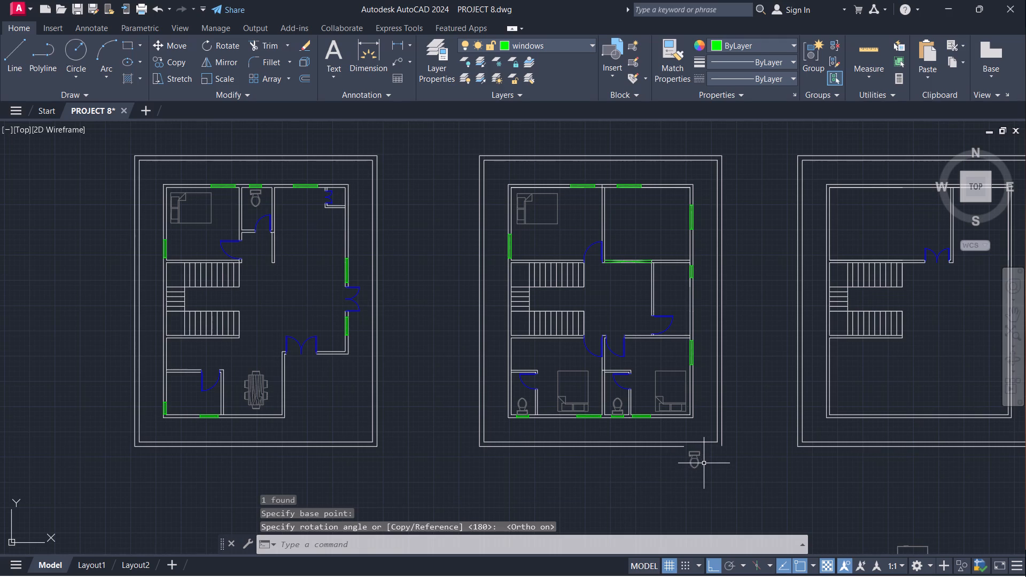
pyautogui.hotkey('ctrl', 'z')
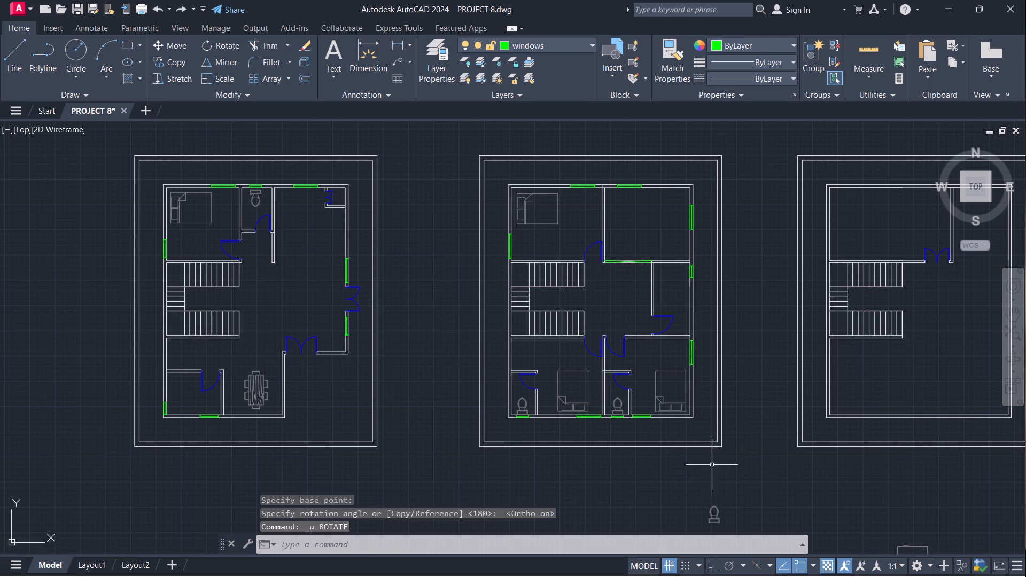
# Rotate the spare toilet block below the plans by 180 degrees about a point northwest of it, so its tank faces north.
pyautogui.click(716, 511)
pyautogui.write('ro')
pyautogui.press('Return')
pyautogui.click(676, 493)
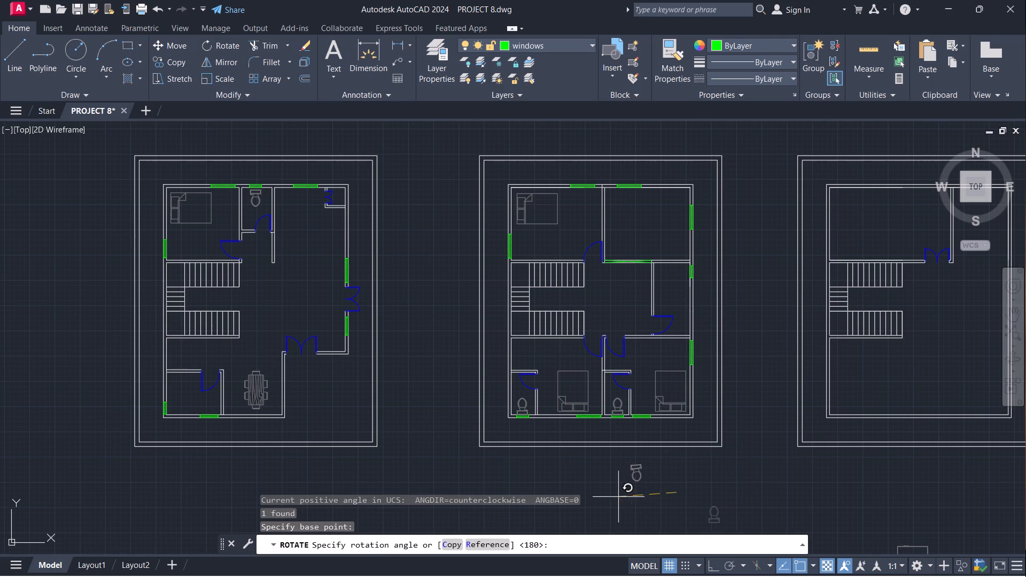
pyautogui.press('F8')
pyautogui.click(612, 494)
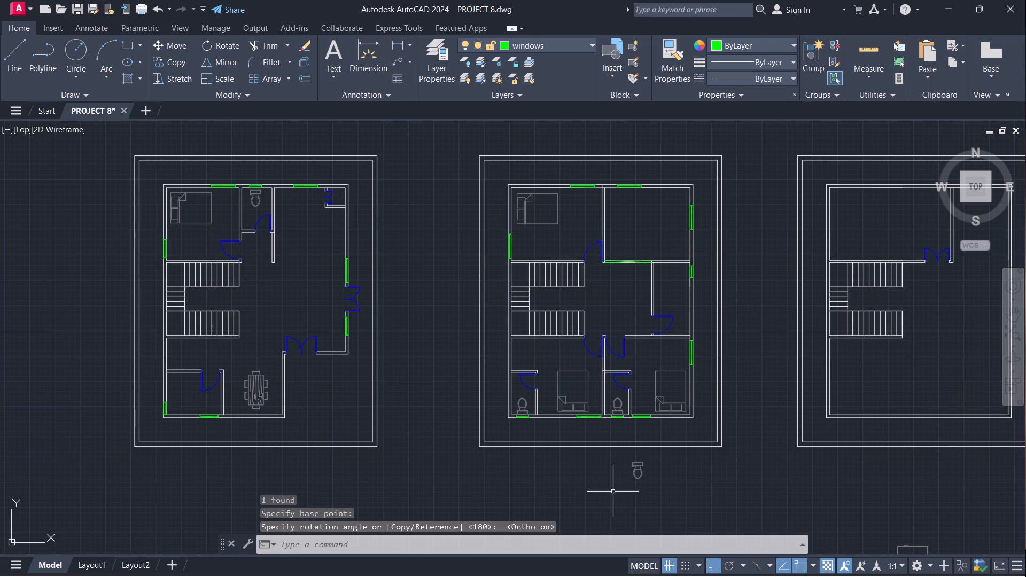
# Move the rotated toilet from below the middle plan into its eastern bathroom, with the tank near the north wall.
pyautogui.click(637, 461)
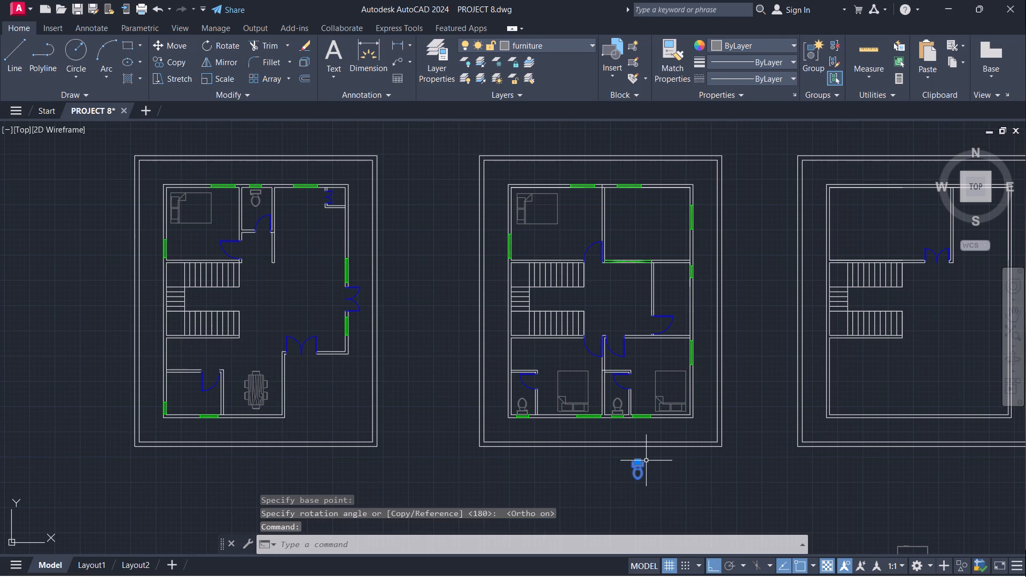
pyautogui.press('m')
pyautogui.press('Return')
pyautogui.click(638, 459)
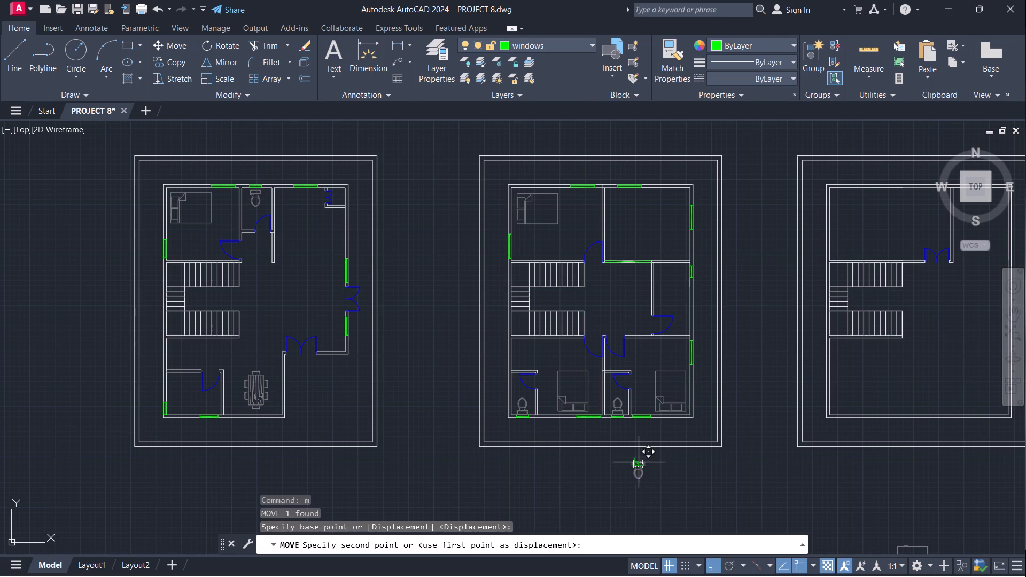
pyautogui.press('F8')
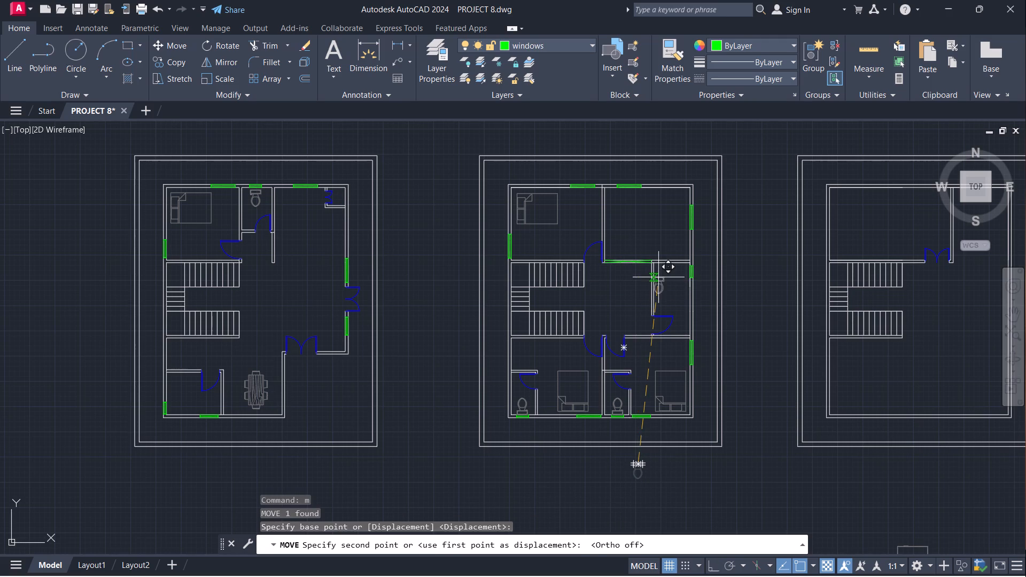
pyautogui.scroll(4, 665, 274)
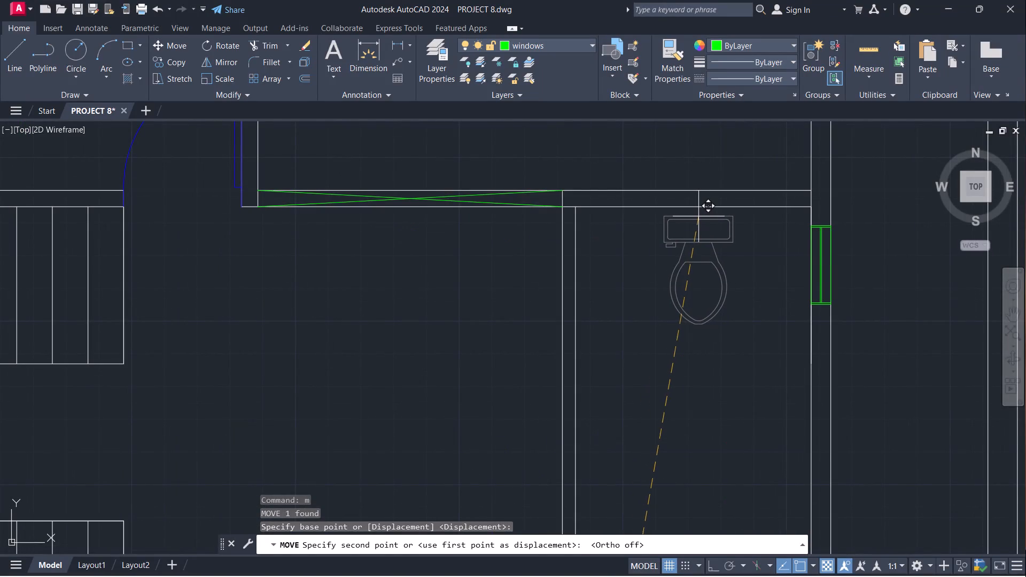
pyautogui.click(697, 216)
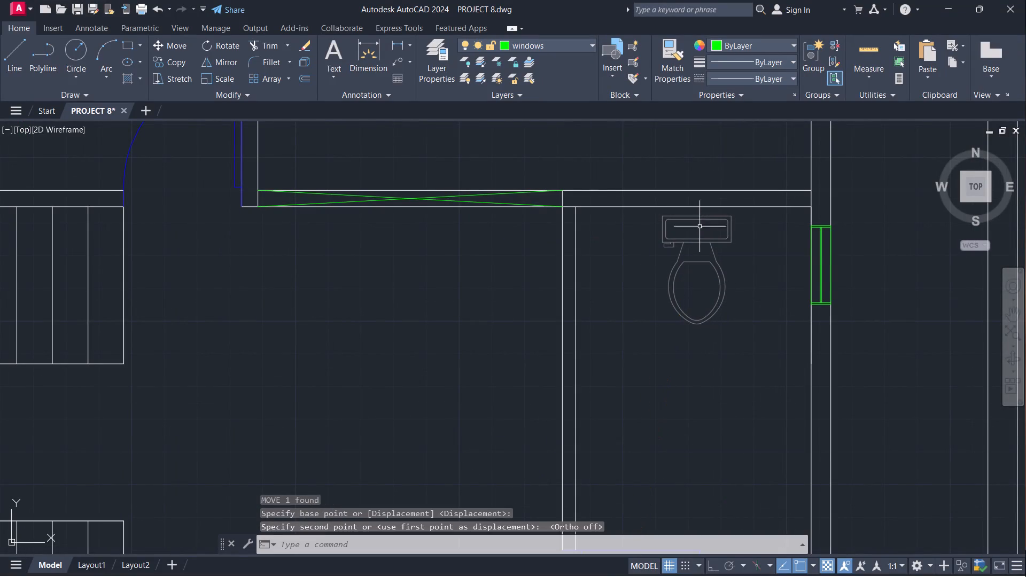
pyautogui.press('Escape')
# Look through the recently used blocks for another fixture to insert, and close the Blocks palette.
pyautogui.scroll(-3, 587, 281)
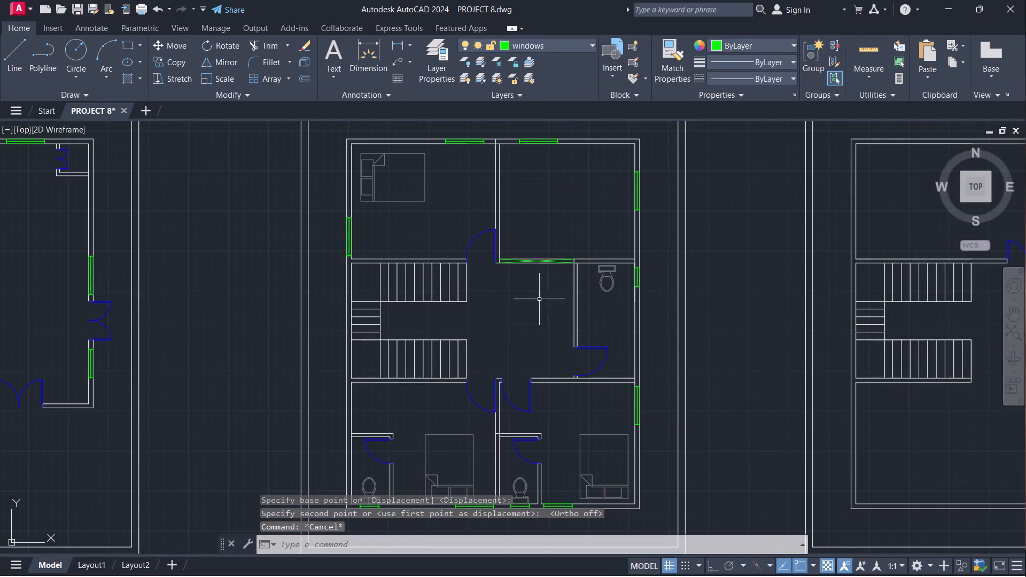
pyautogui.scroll(-1, 522, 311)
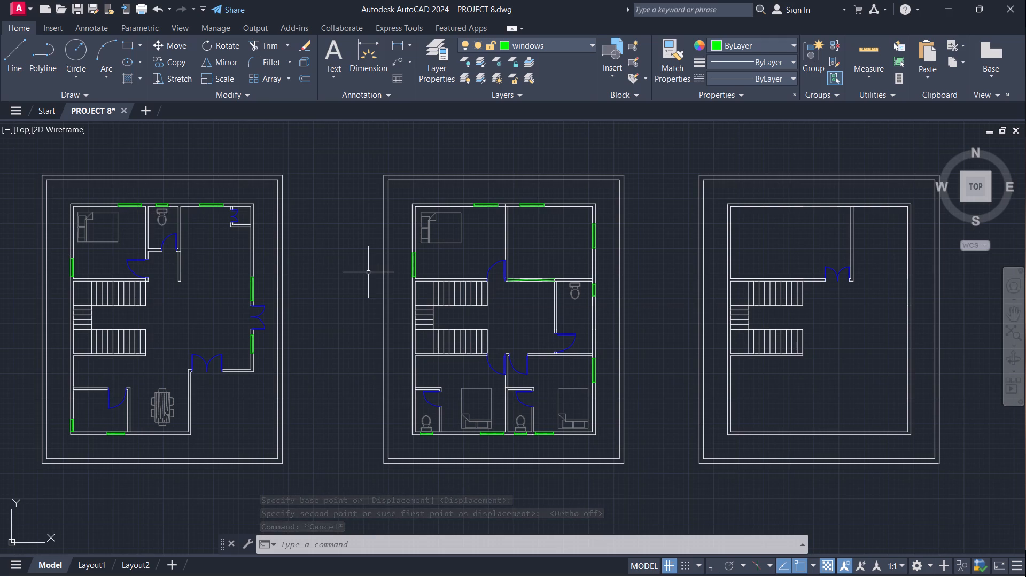
pyautogui.press('i')
pyautogui.press('Return')
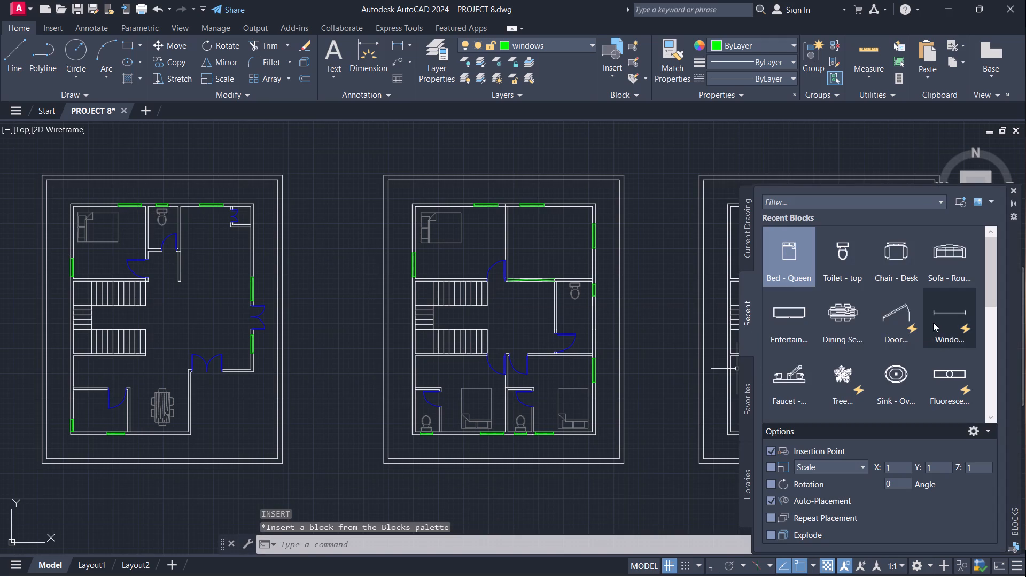
pyautogui.scroll(-1, 898, 322)
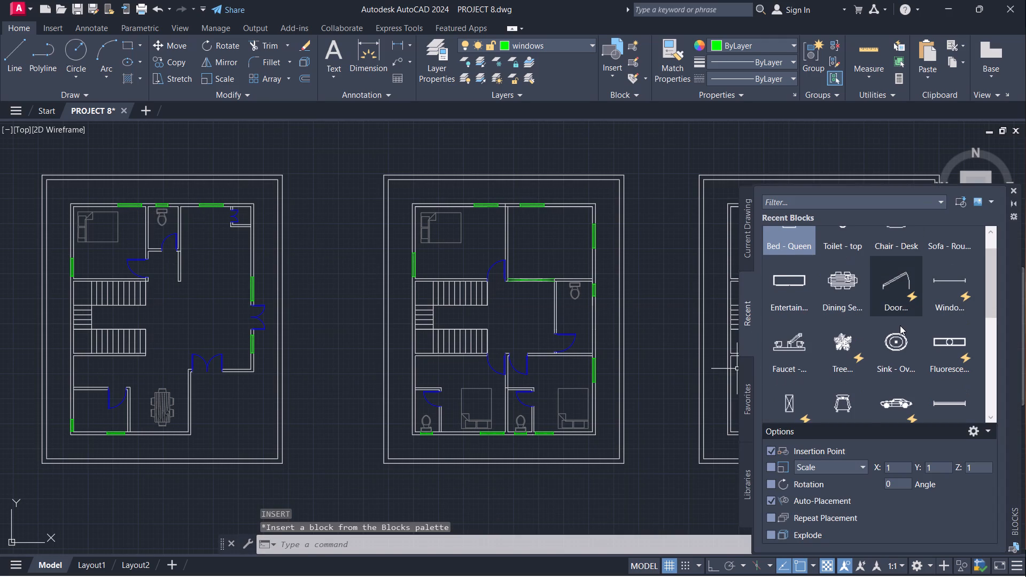
pyautogui.scroll(-3, 900, 326)
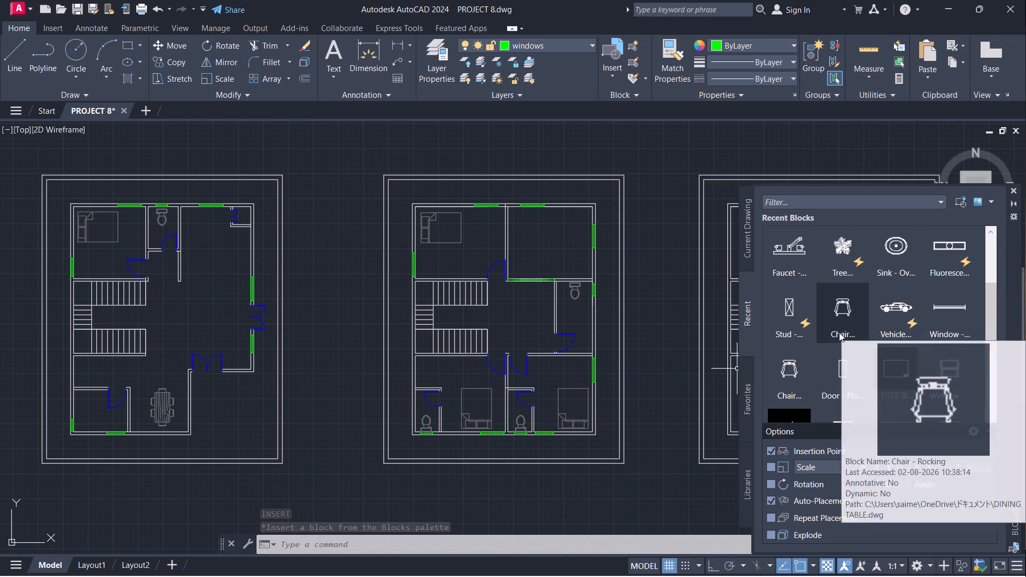
pyautogui.scroll(-1, 839, 332)
pyautogui.click(1013, 189)
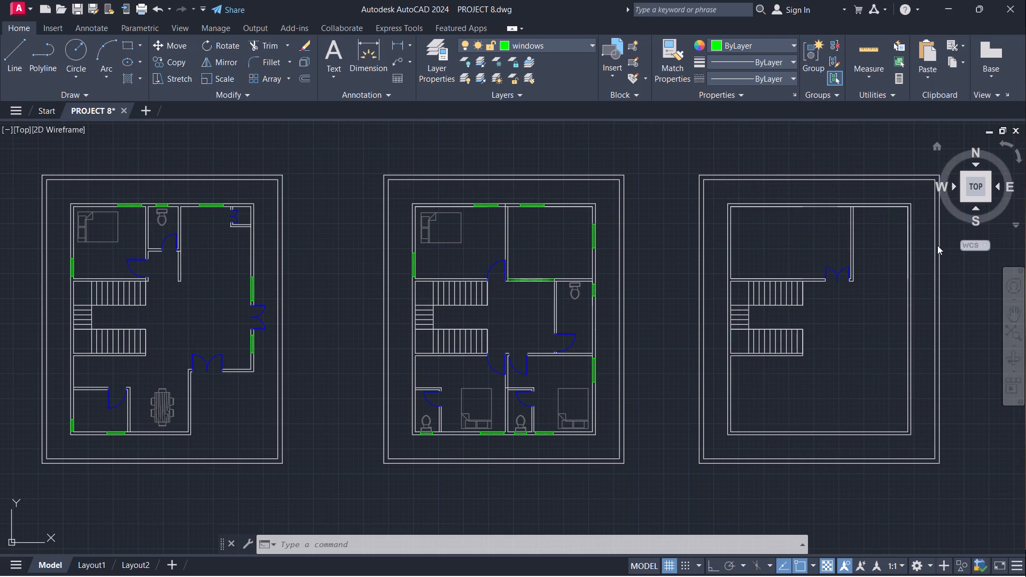
# Open DesignCenter.
pyautogui.write('dc')
pyautogui.press('Return')
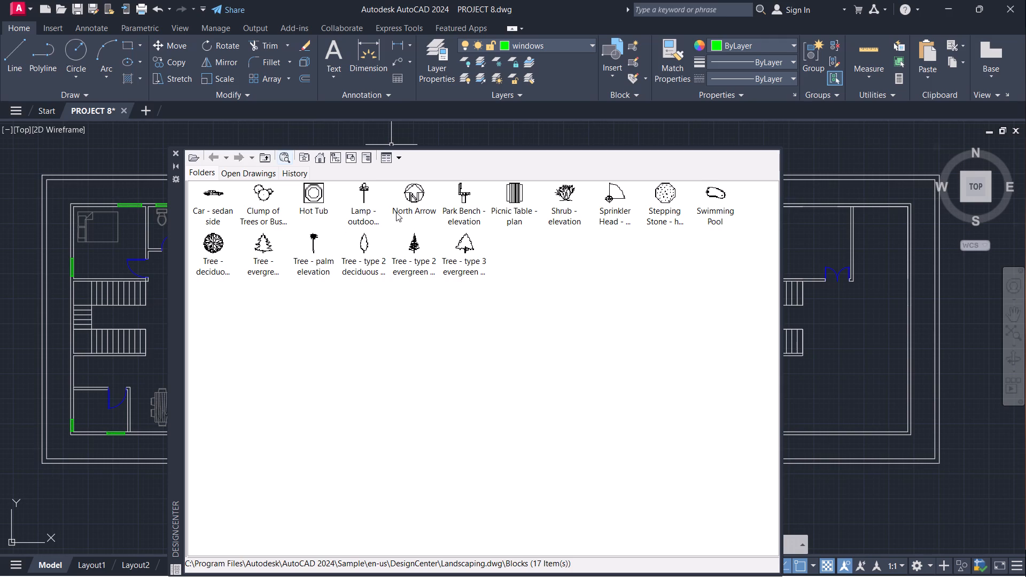
# Examine the block definitions of the open PROJECT 8 drawing in DesignCenter, and return to the library folders' content.
pyautogui.doubleClick(253, 174)
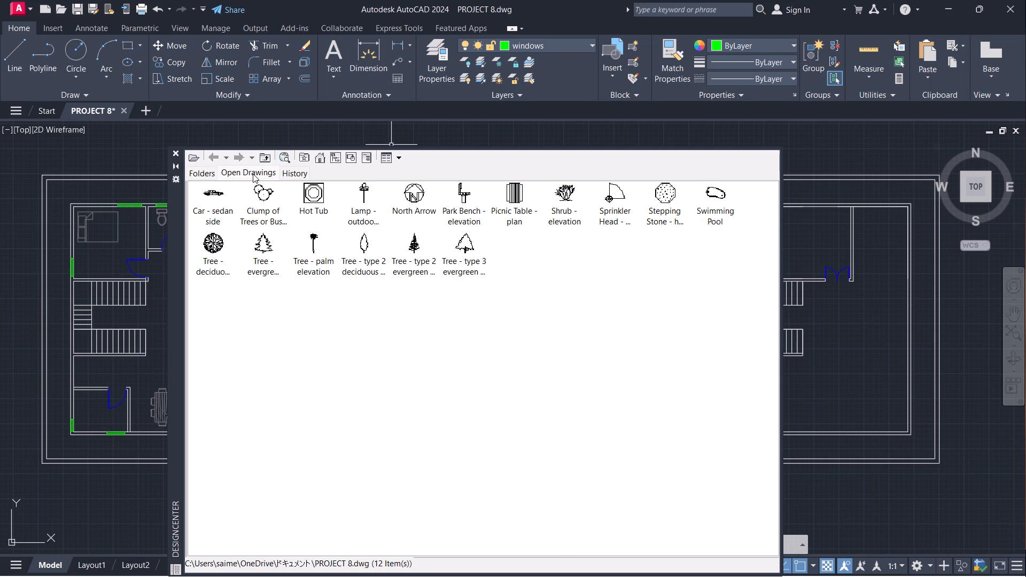
pyautogui.click(238, 169)
pyautogui.doubleClick(216, 184)
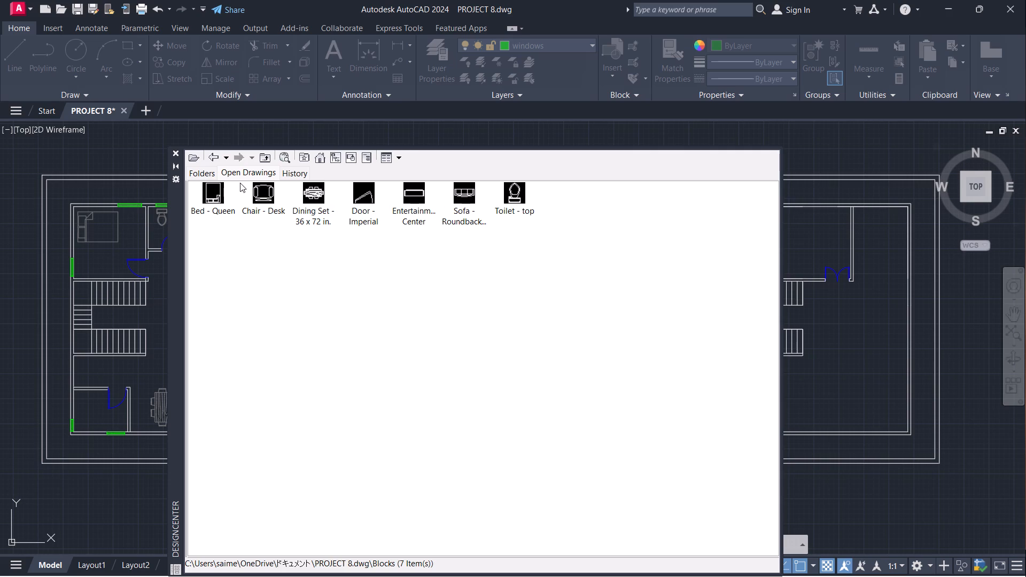
pyautogui.click(214, 157)
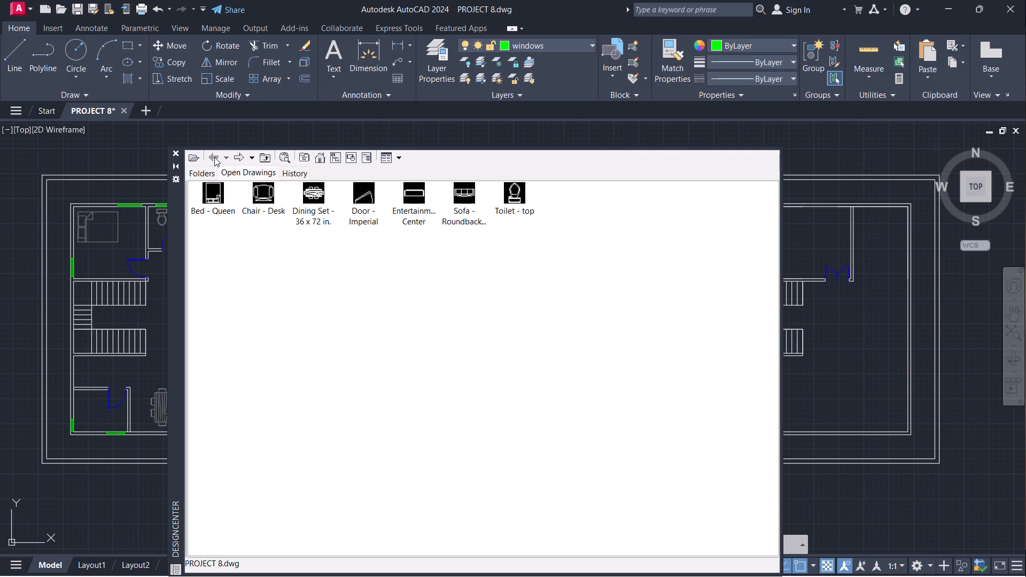
pyautogui.tripleClick(214, 157)
pyautogui.click(214, 157)
pyautogui.click(265, 160)
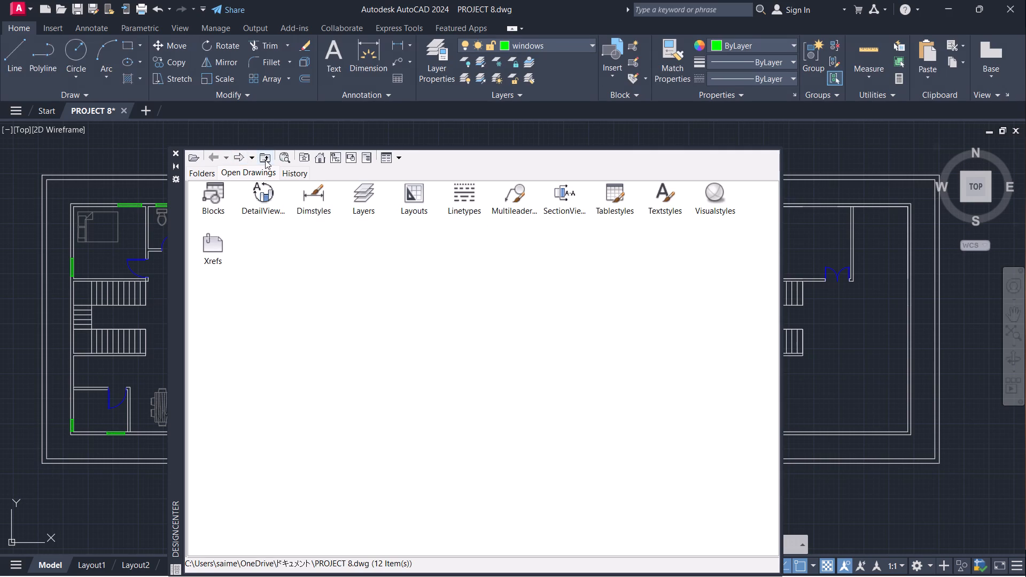
pyautogui.tripleClick(215, 155)
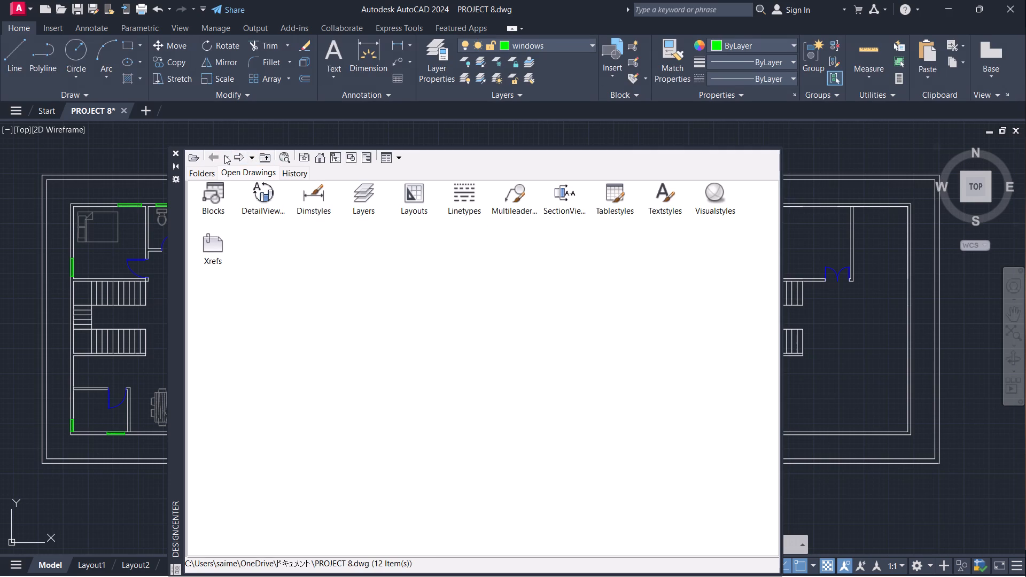
pyautogui.click(224, 155)
pyautogui.click(224, 157)
pyautogui.click(224, 158)
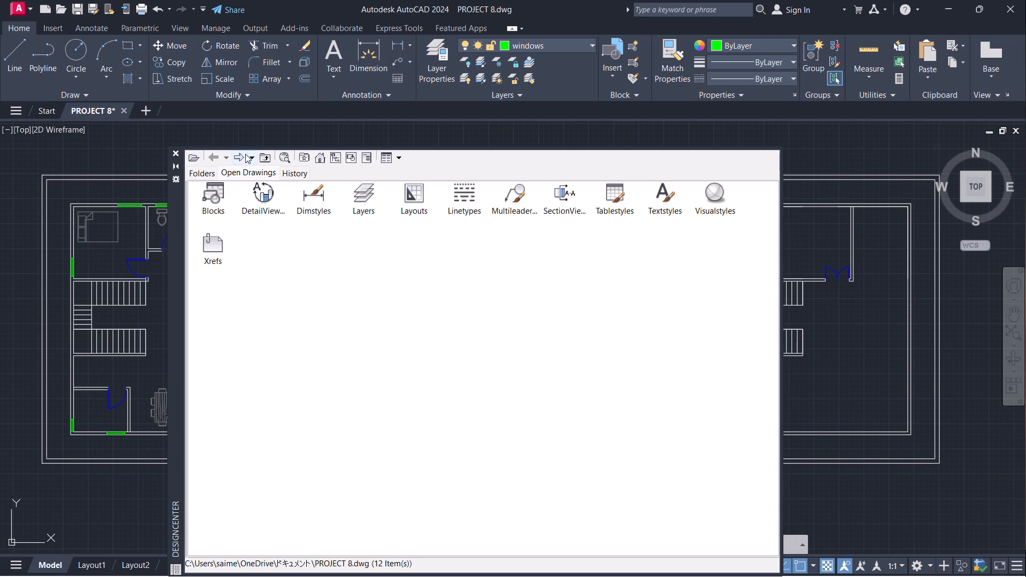
pyautogui.click(251, 155)
pyautogui.click(251, 155)
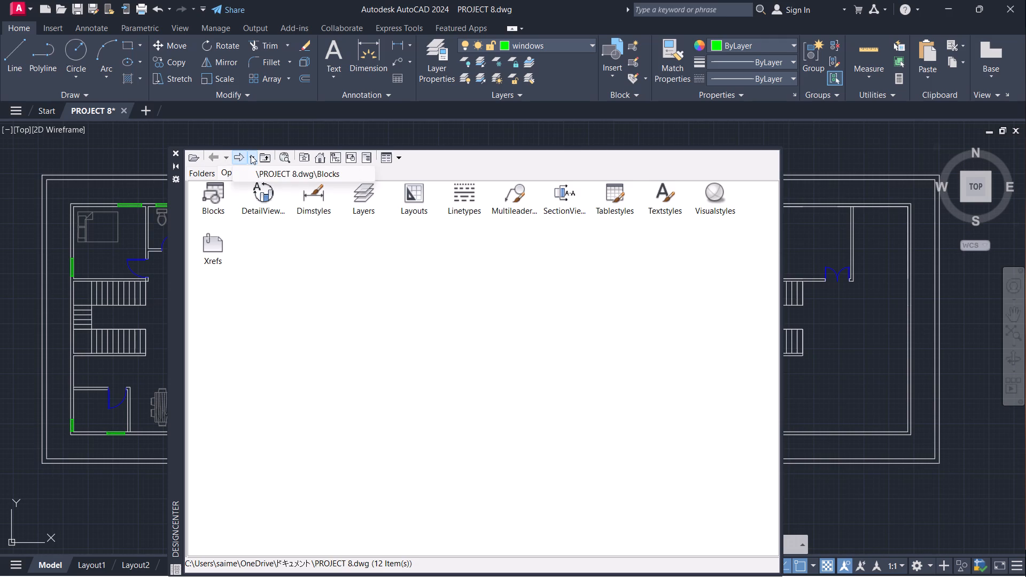
pyautogui.doubleClick(196, 157)
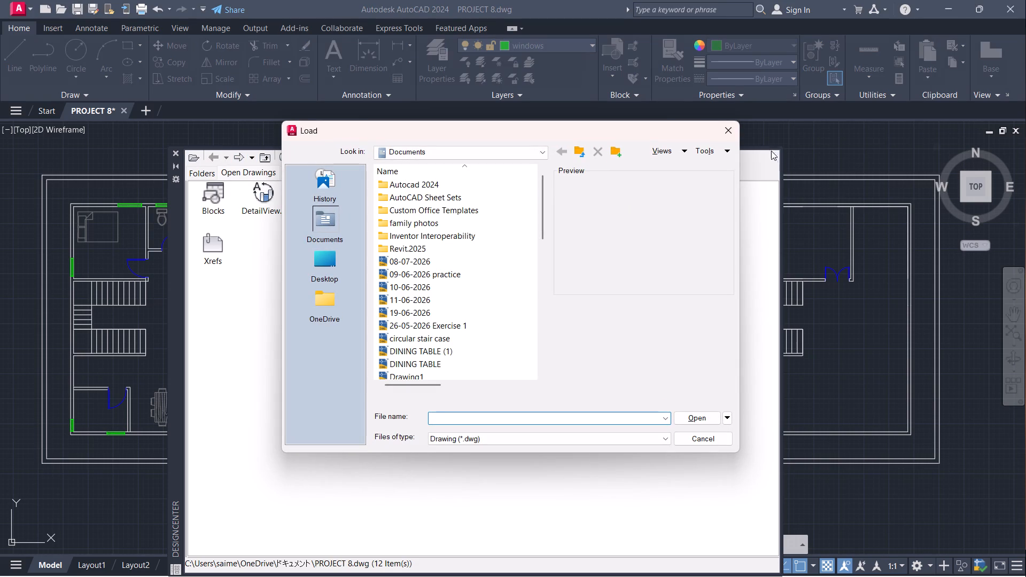
pyautogui.click(735, 135)
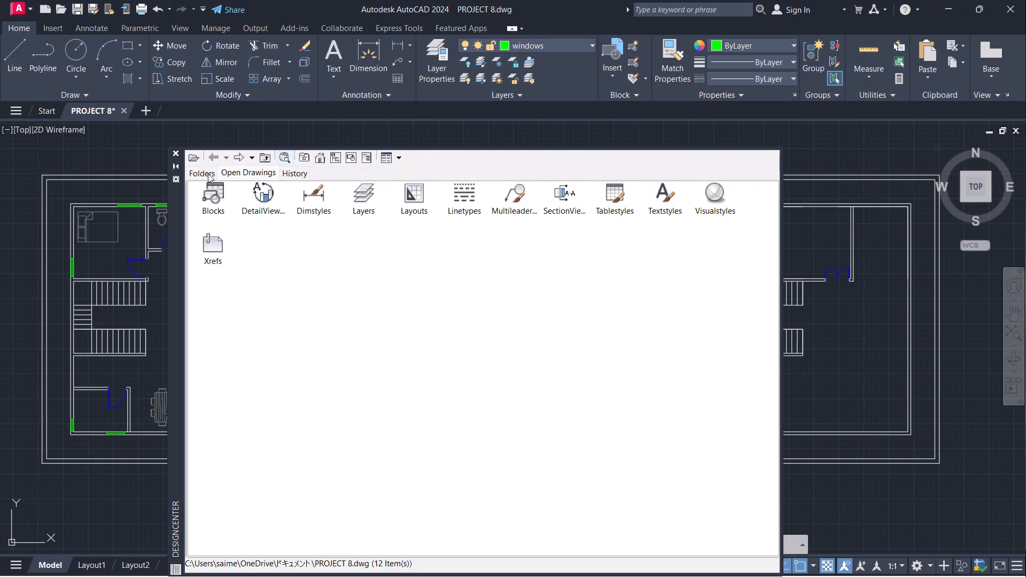
pyautogui.doubleClick(203, 171)
pyautogui.tripleClick(204, 171)
pyautogui.tripleClick(204, 171)
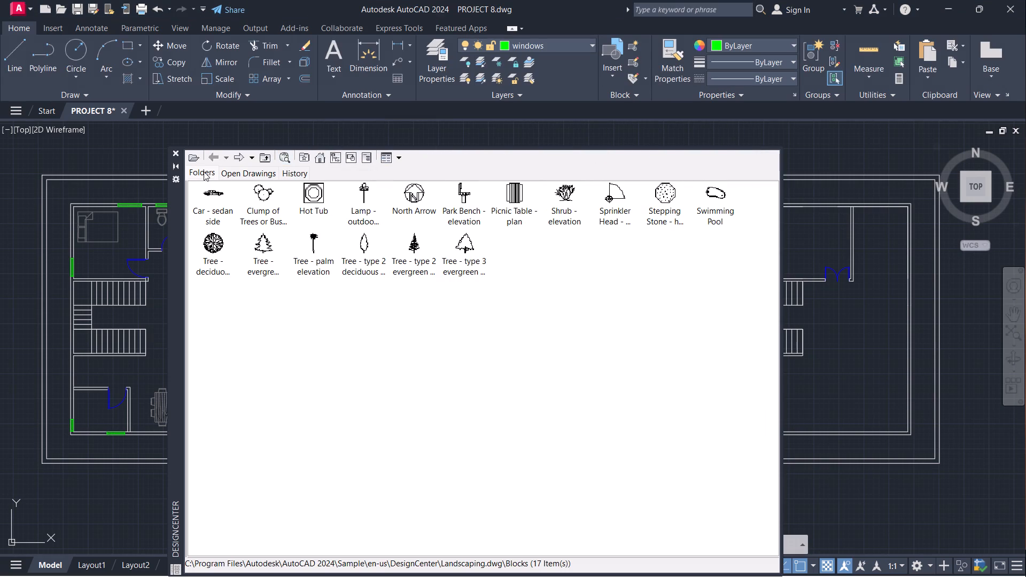
pyautogui.tripleClick(204, 171)
pyautogui.click(204, 171)
pyautogui.click(207, 173)
# Show the DesignCenter folder tree and open the Blocks collection of House Designer.dwg.
pyautogui.click(337, 155)
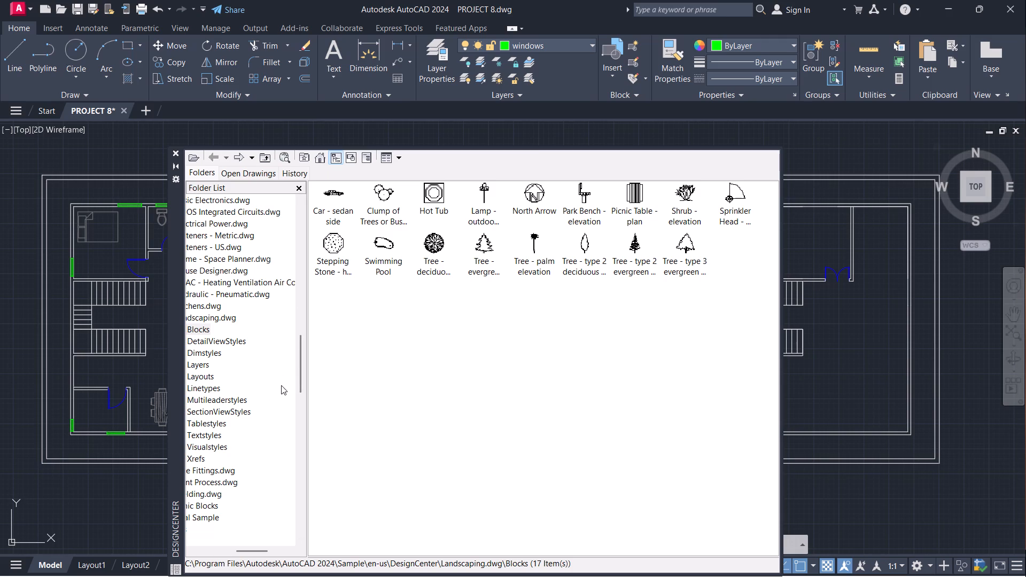
pyautogui.scroll(-1, 275, 374)
pyautogui.scroll(1, 253, 392)
pyautogui.moveTo(258, 551); pyautogui.dragTo(233, 547)
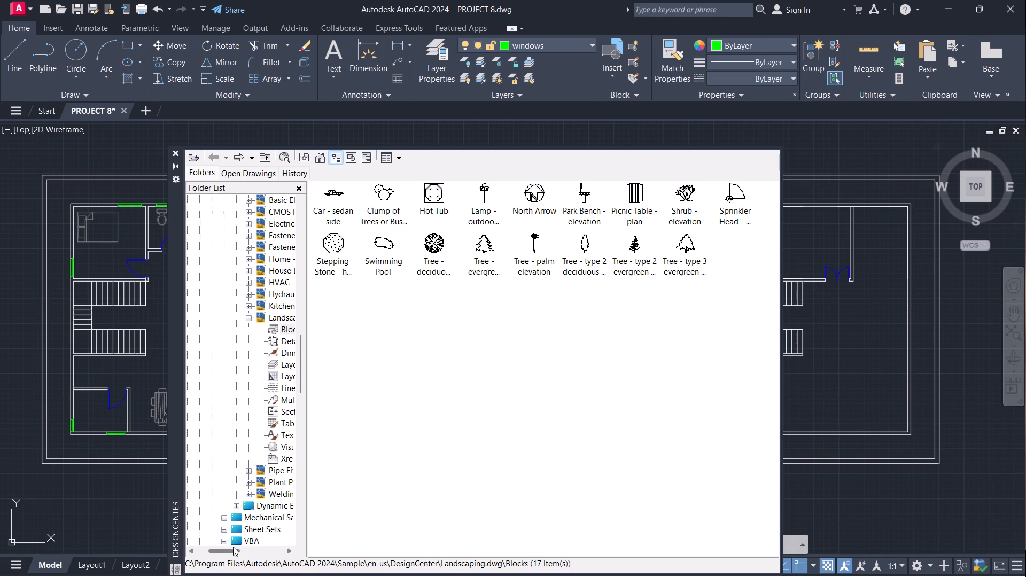
pyautogui.moveTo(233, 547); pyautogui.dragTo(244, 548)
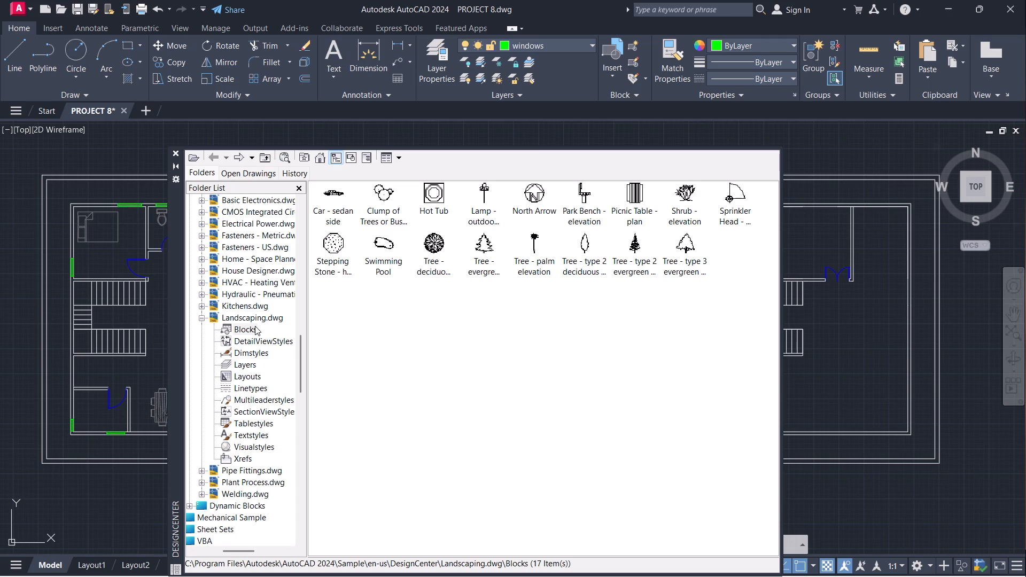
pyautogui.doubleClick(246, 268)
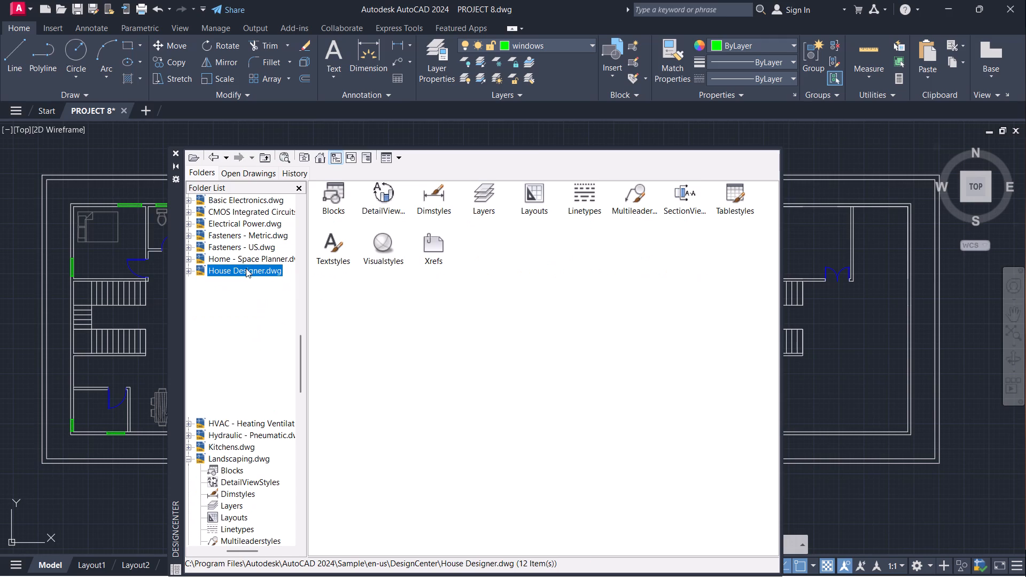
pyautogui.doubleClick(338, 204)
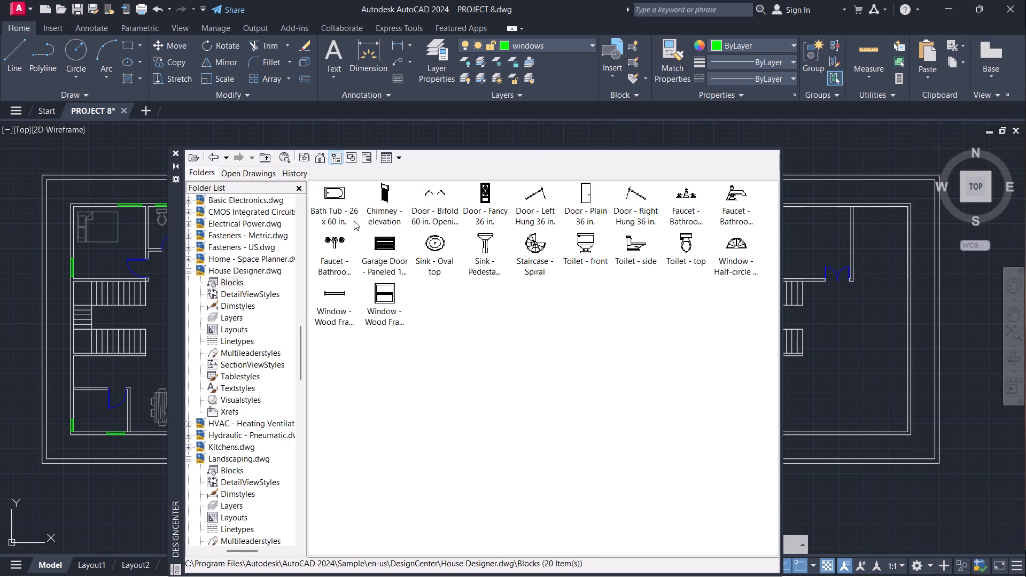
# Insert the Bath Tub - 26 x 60 in. block at scale 1 and angle 0 between the first and second floor plans, and close DesignCenter.
pyautogui.click(340, 197)
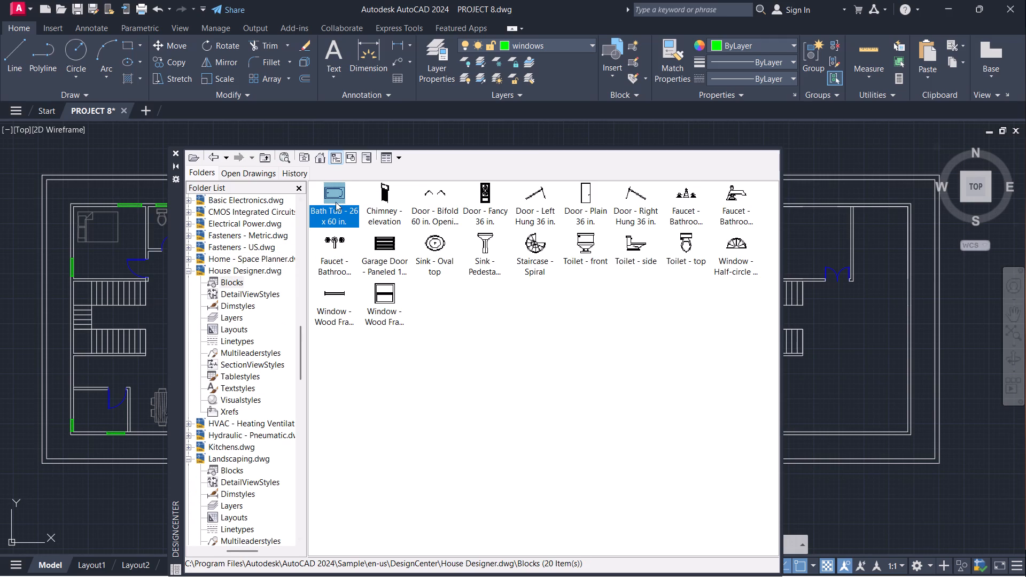
pyautogui.click(331, 199)
pyautogui.doubleClick(331, 199)
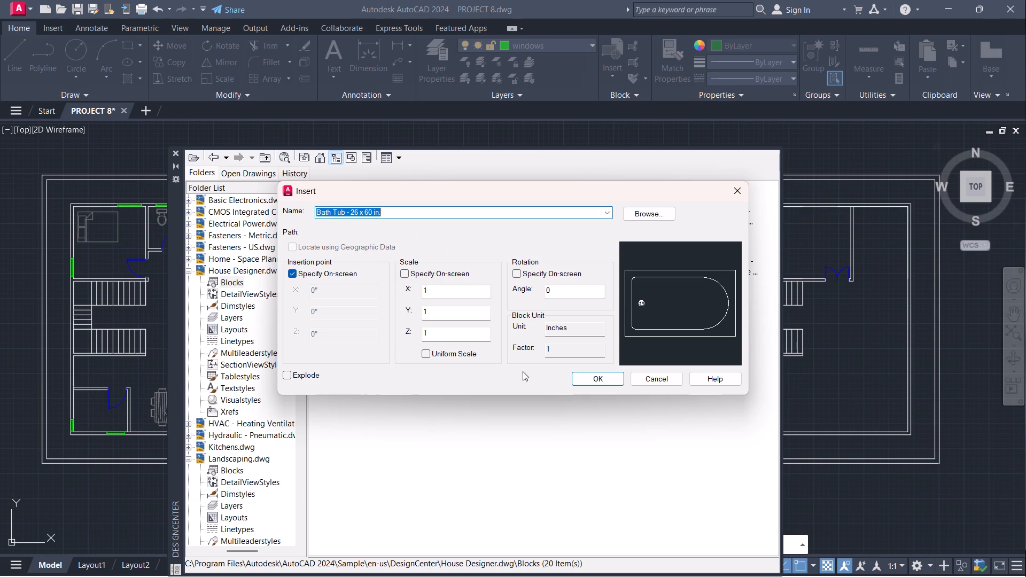
pyautogui.click(591, 376)
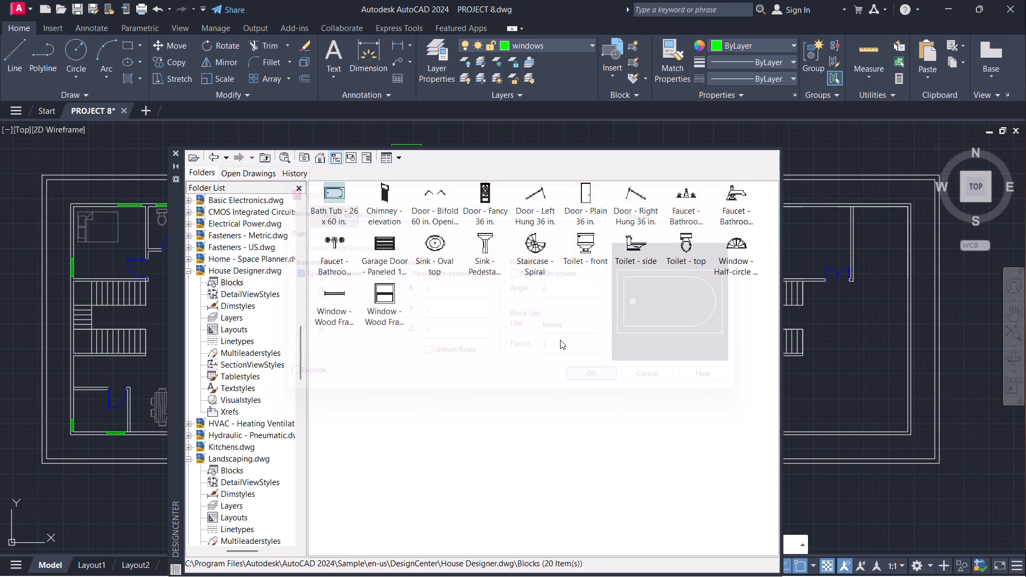
pyautogui.click(175, 150)
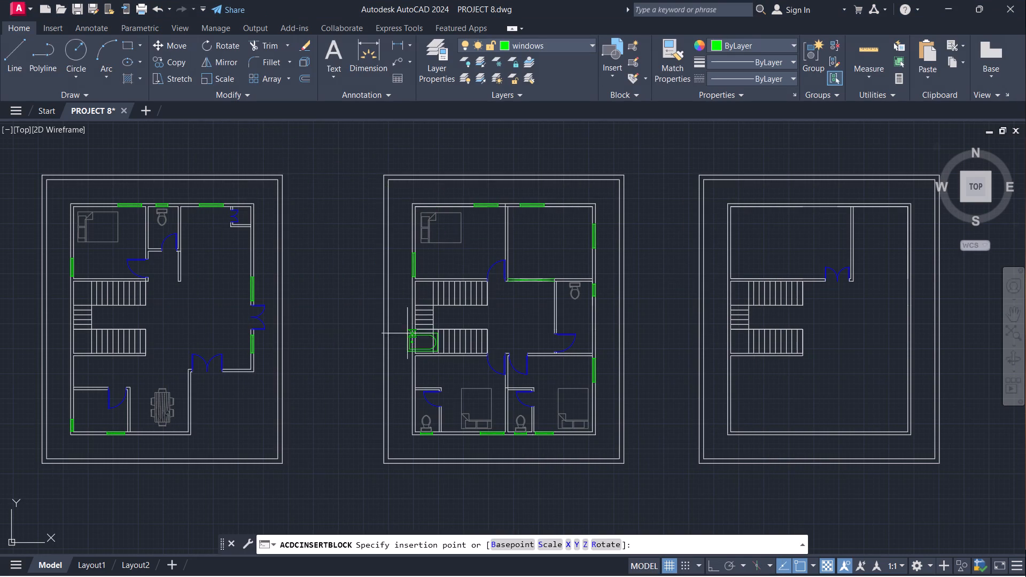
pyautogui.click(324, 332)
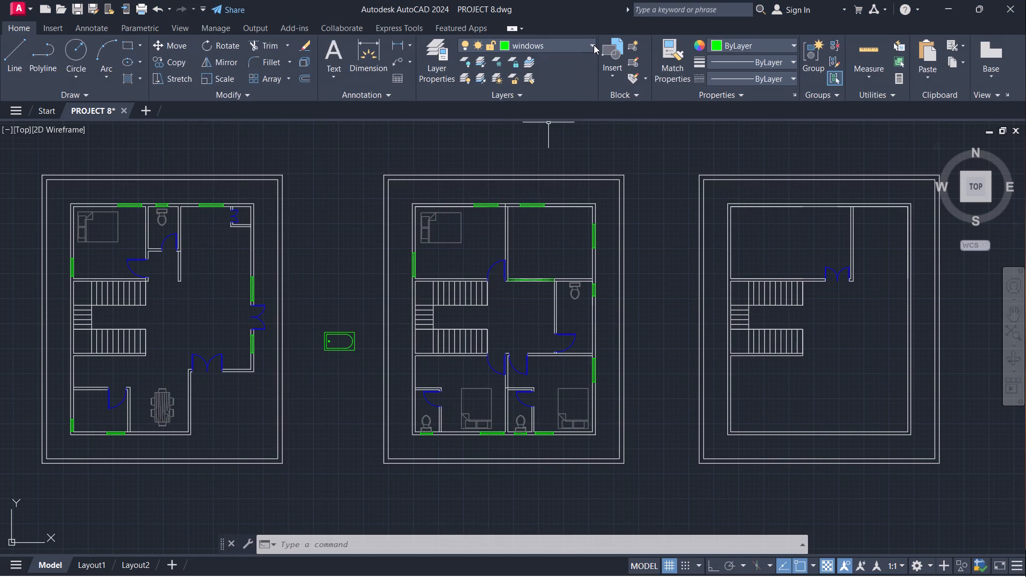
# Make furniture the current layer.
pyautogui.click(594, 43)
pyautogui.click(521, 110)
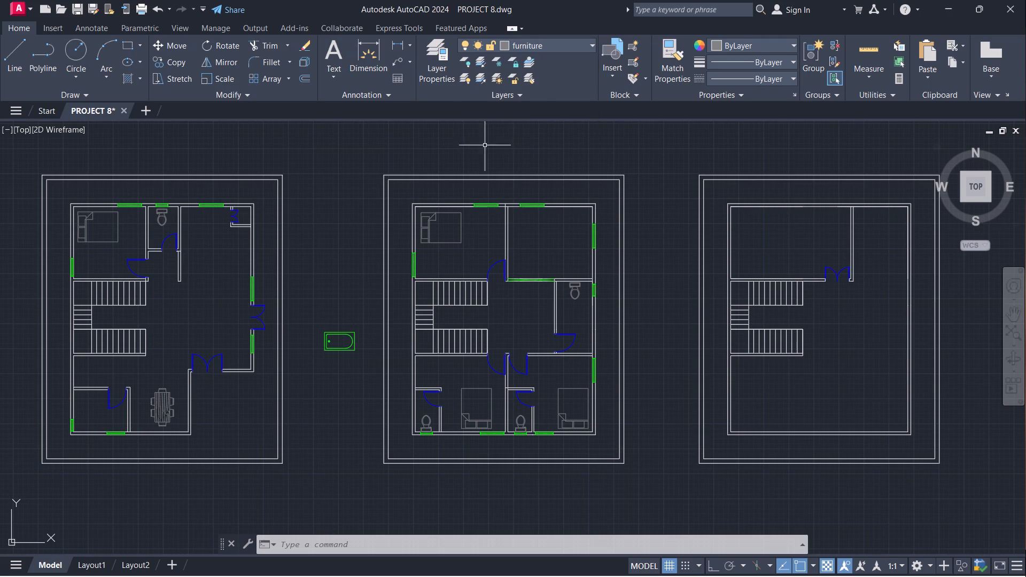
# Change the layer of the inserted bath tub to furniture in its properties, and close the Properties palette.
pyautogui.click(317, 325)
pyautogui.click(365, 369)
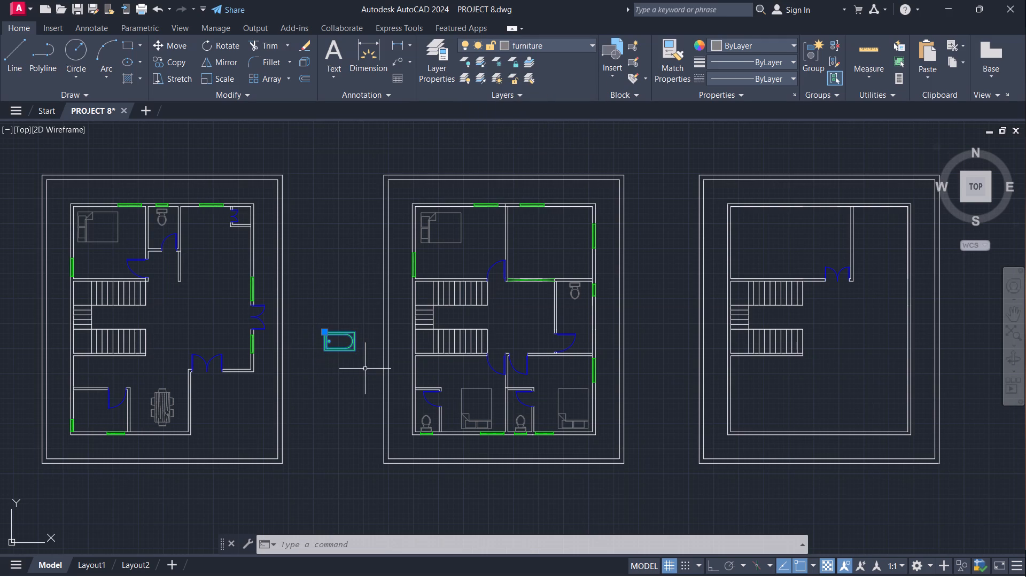
pyautogui.hotkey('ctrl', '1')
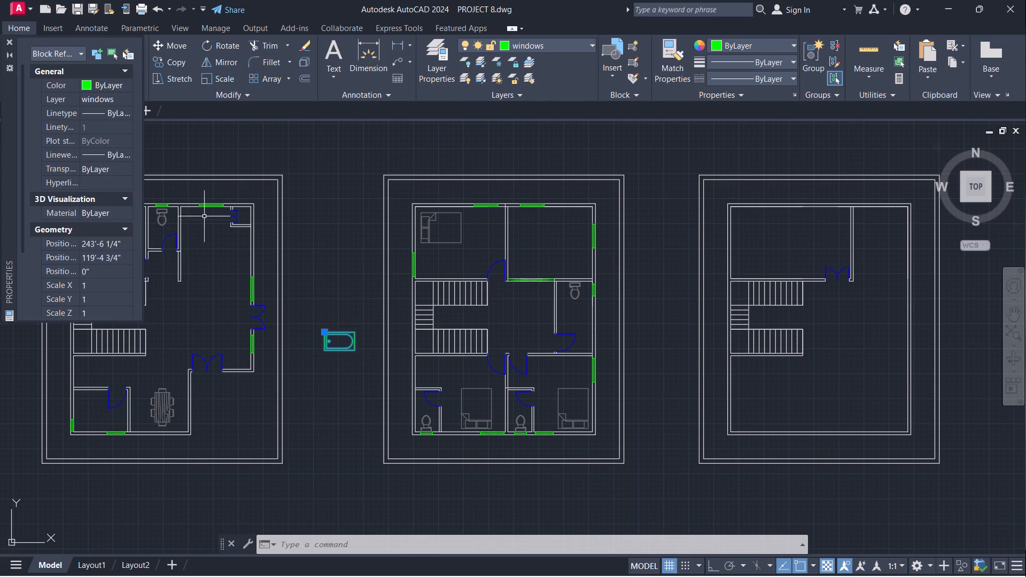
pyautogui.click(113, 87)
pyautogui.click(117, 85)
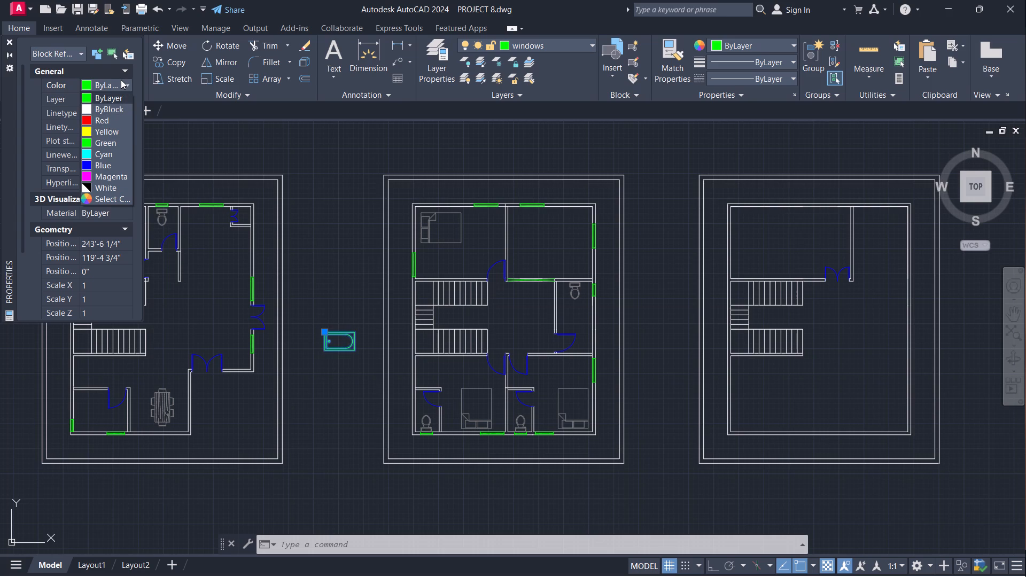
pyautogui.press('Escape')
pyautogui.doubleClick(120, 98)
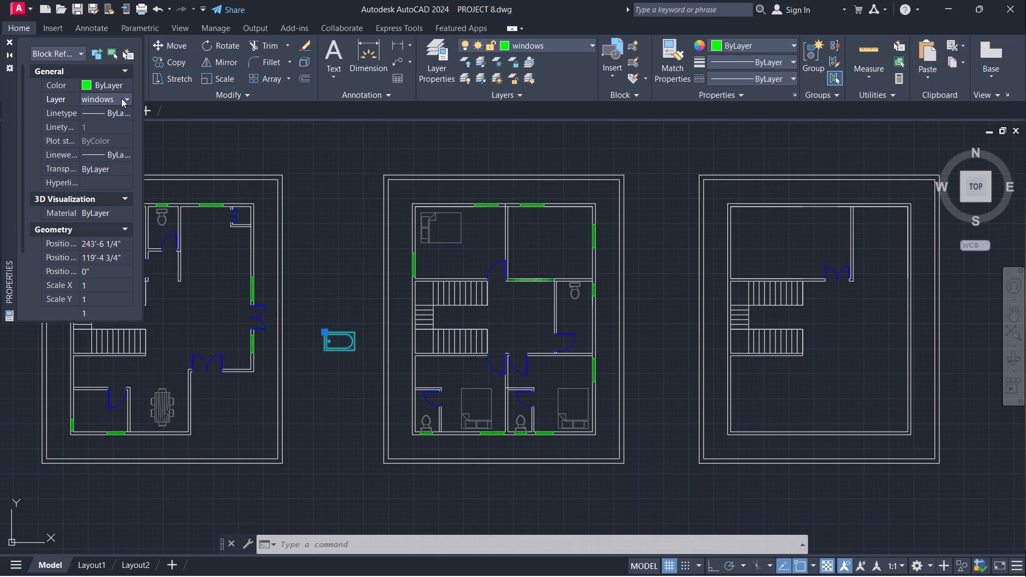
pyautogui.click(108, 151)
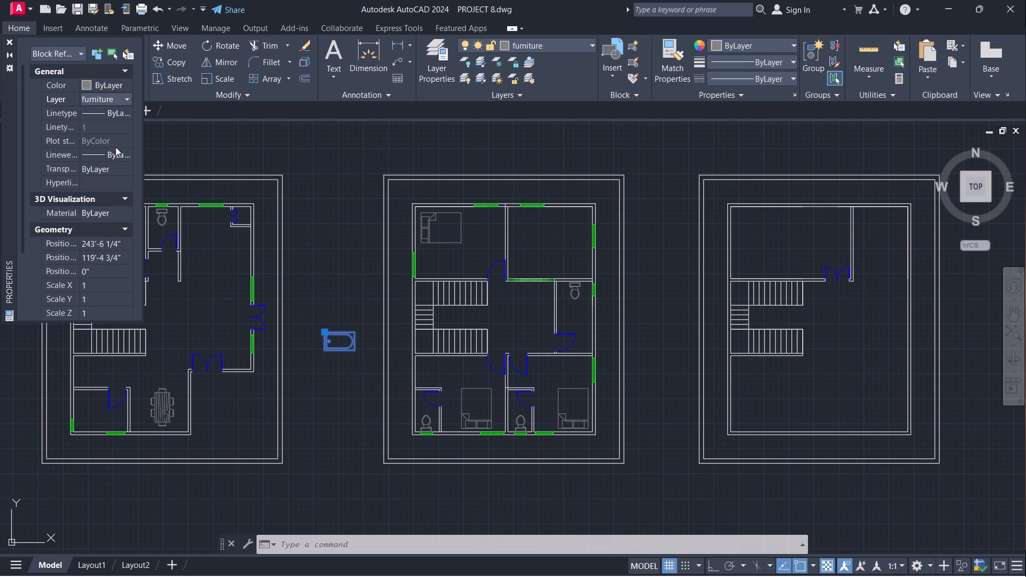
pyautogui.click(10, 42)
# Rotate the bath tub a quarter turn clockwise about its upper corner on the drain side, so it stands vertically with the drain end up.
pyautogui.write('ro')
pyautogui.press('Return')
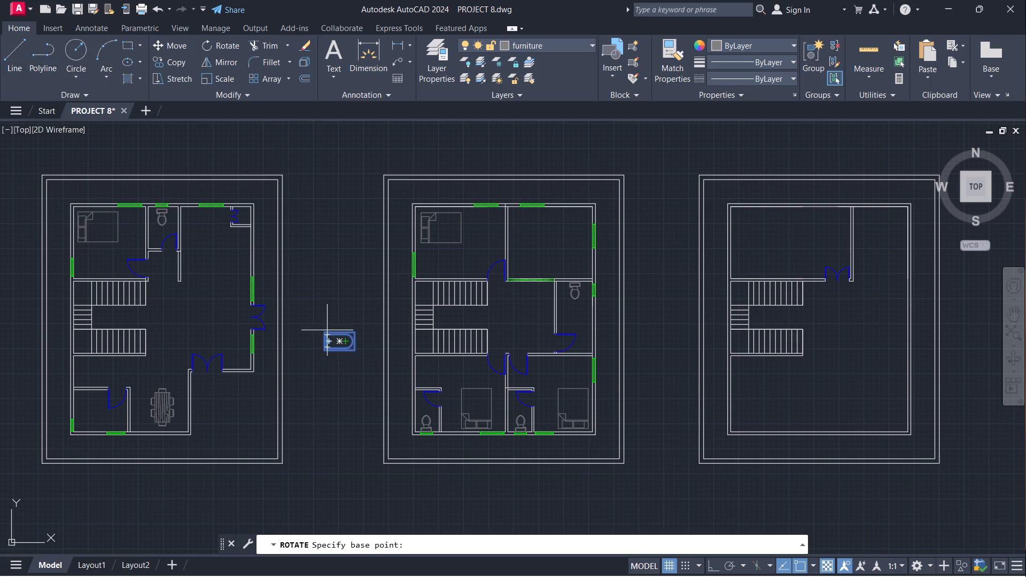
pyautogui.click(323, 332)
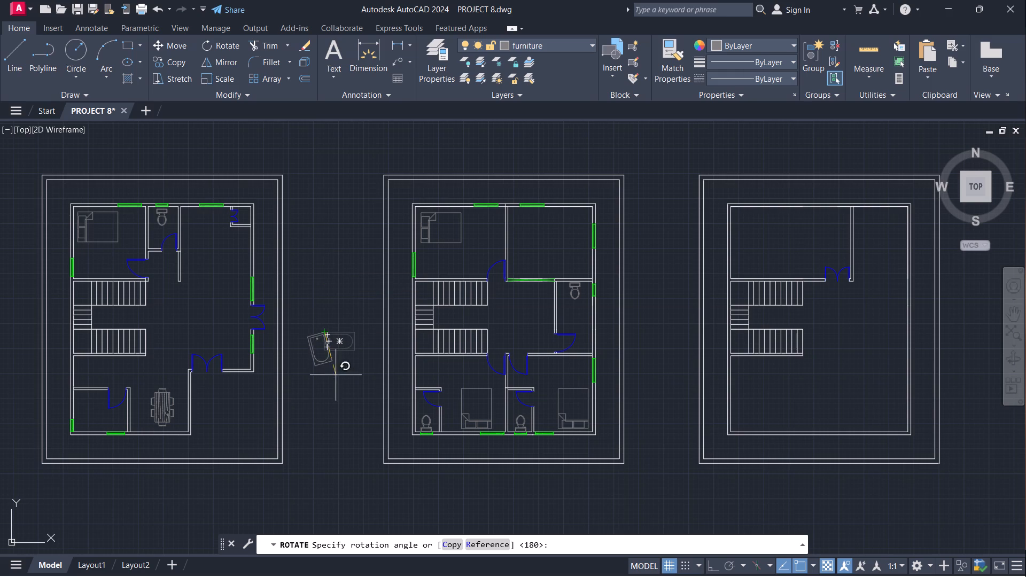
pyautogui.click(324, 448)
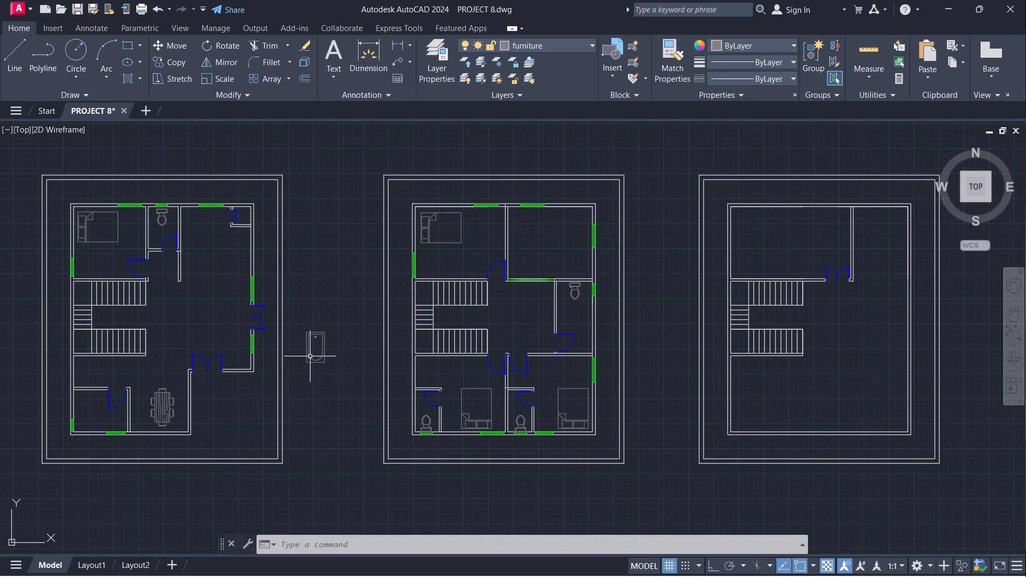
# Move the bath tub by its top edge midpoint into the second plan's bathroom, below the toilet and beside the outer wall.
pyautogui.click(316, 331)
pyautogui.press('m')
pyautogui.press('Return')
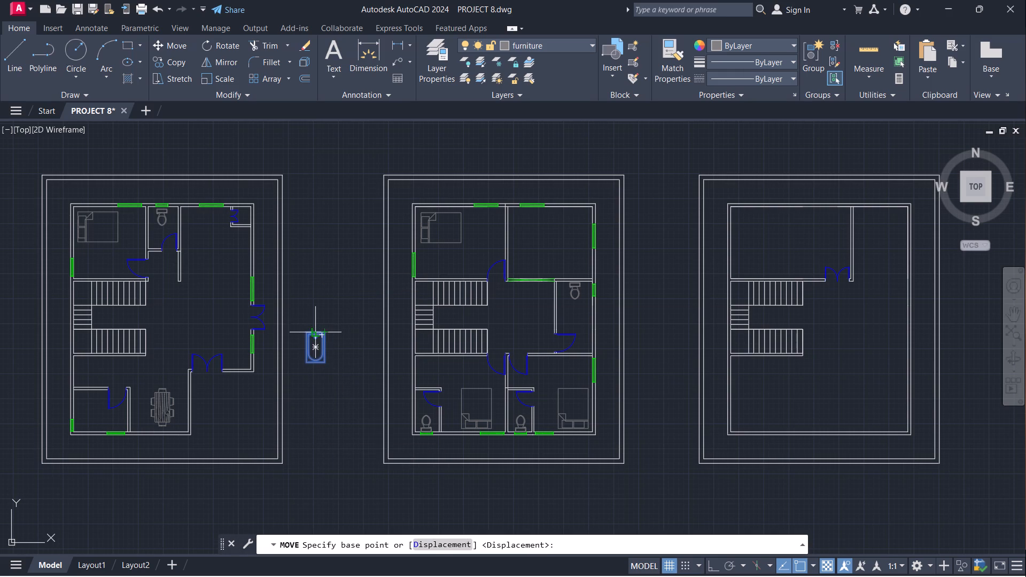
pyautogui.click(318, 332)
pyautogui.scroll(2, 576, 321)
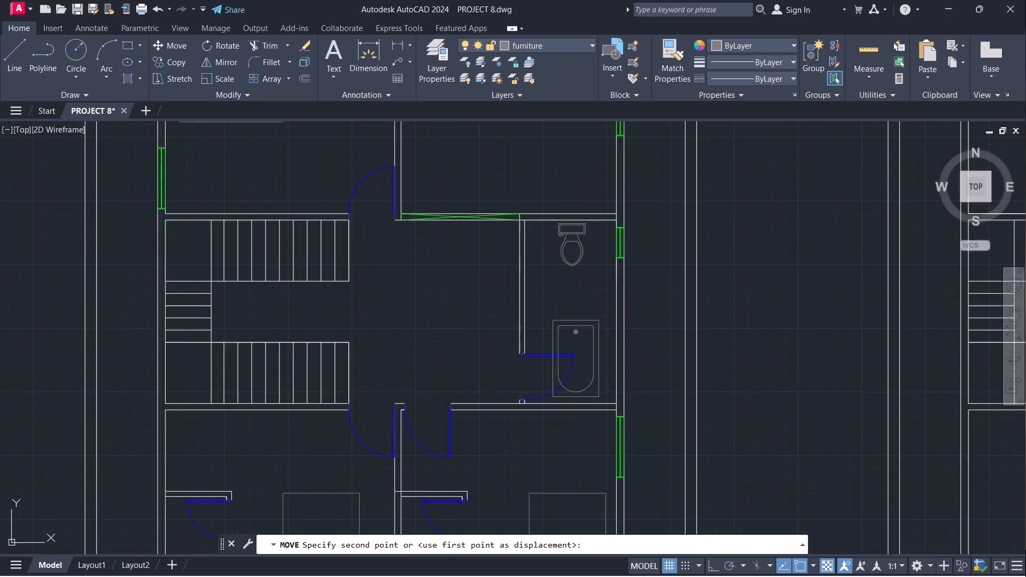
pyautogui.scroll(2, 596, 302)
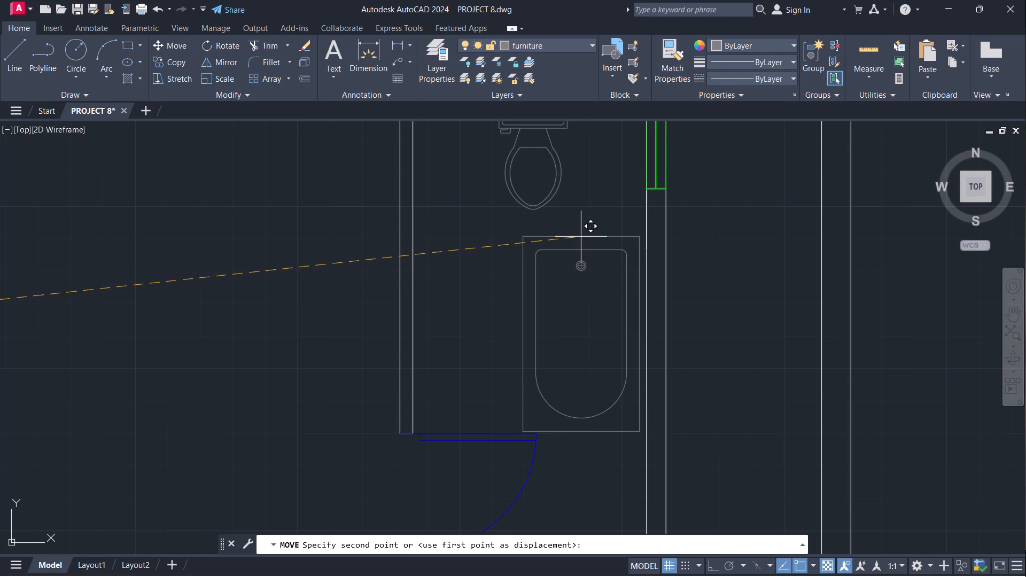
pyautogui.click(581, 237)
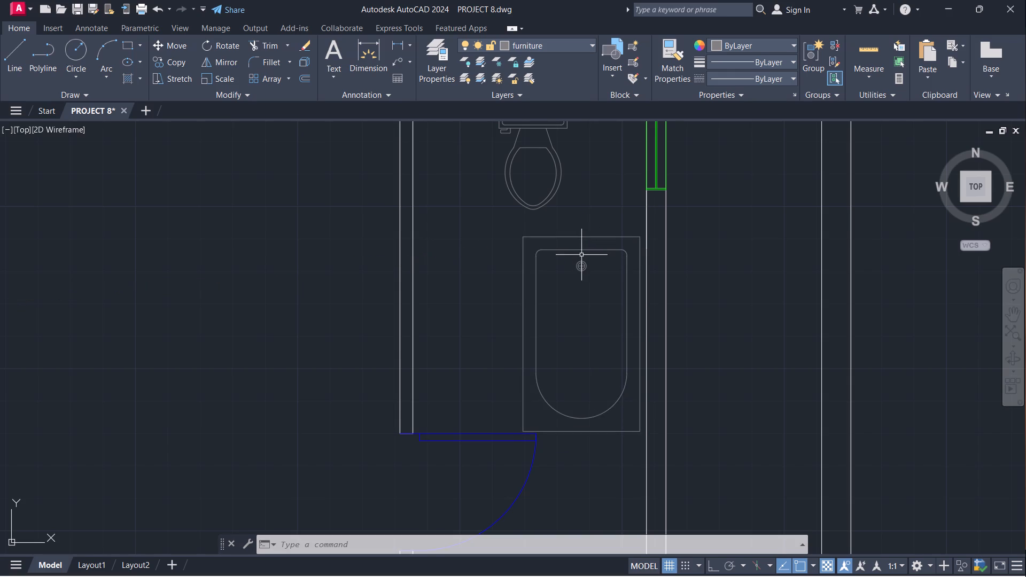
# Scale the bath tub down freehand from the midpoint of its top edge to suit the bathroom.
pyautogui.click(584, 237)
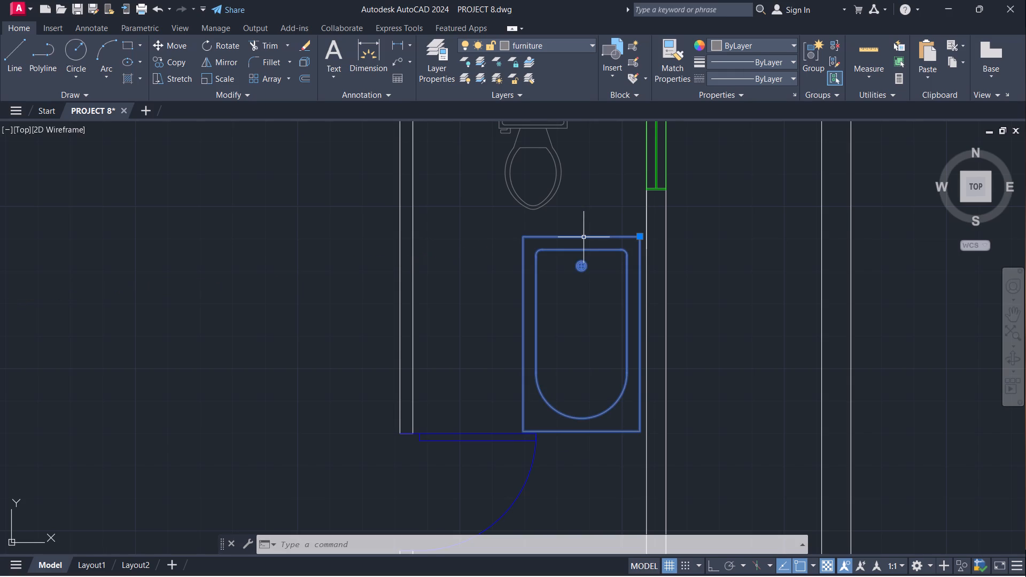
pyautogui.write('sc')
pyautogui.press('Return')
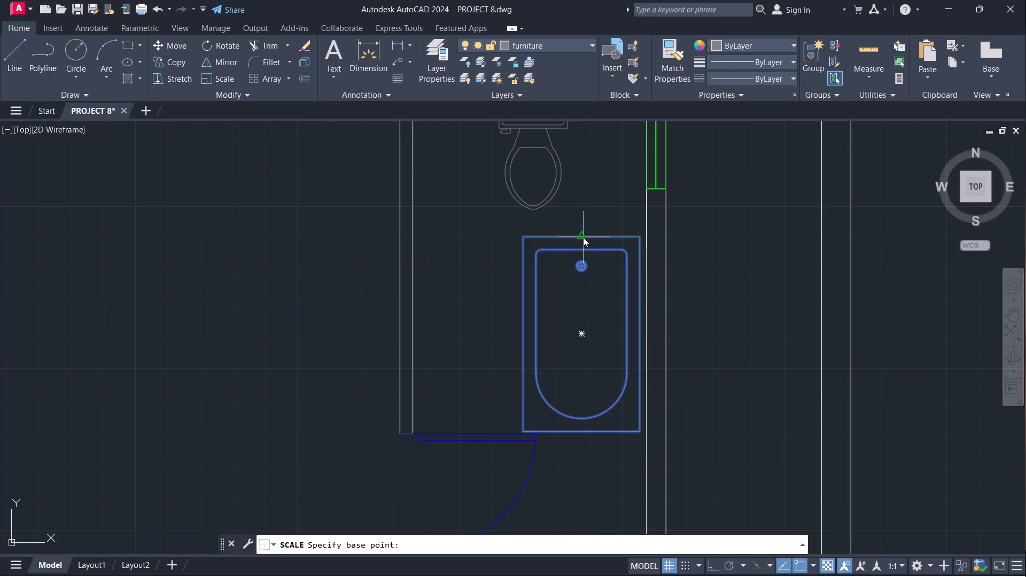
pyautogui.click(583, 233)
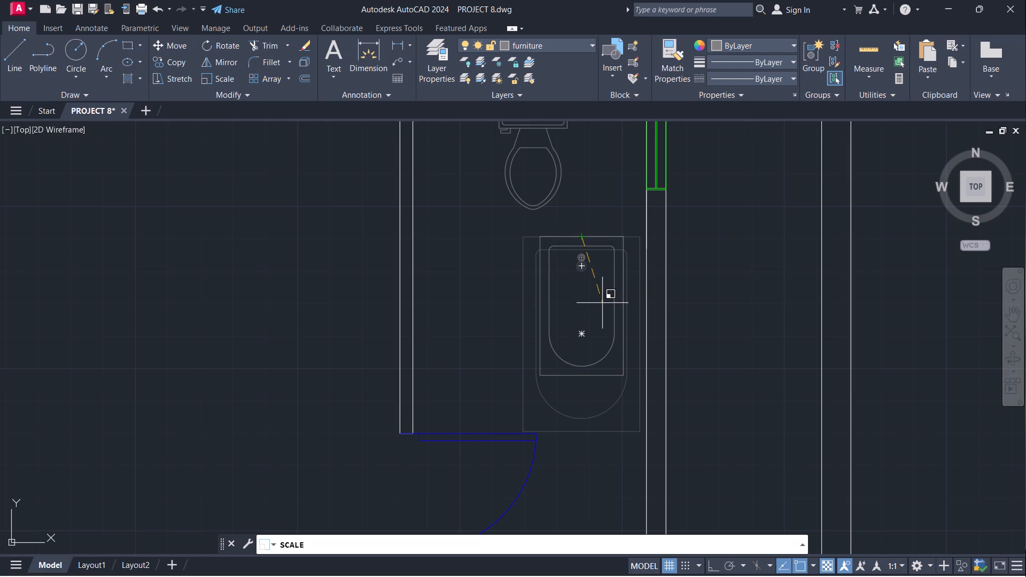
pyautogui.click(602, 305)
# Move the reduced bath tub slightly down and closer to the bathroom's outer wall, clear of the door swing.
pyautogui.click(582, 237)
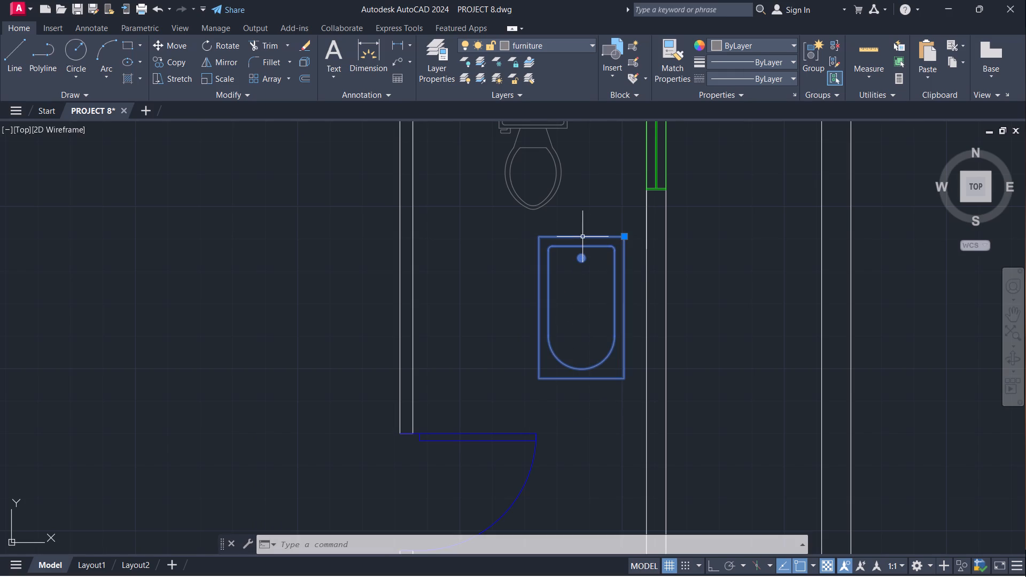
pyautogui.press('m')
pyautogui.press('Return')
pyautogui.click(581, 232)
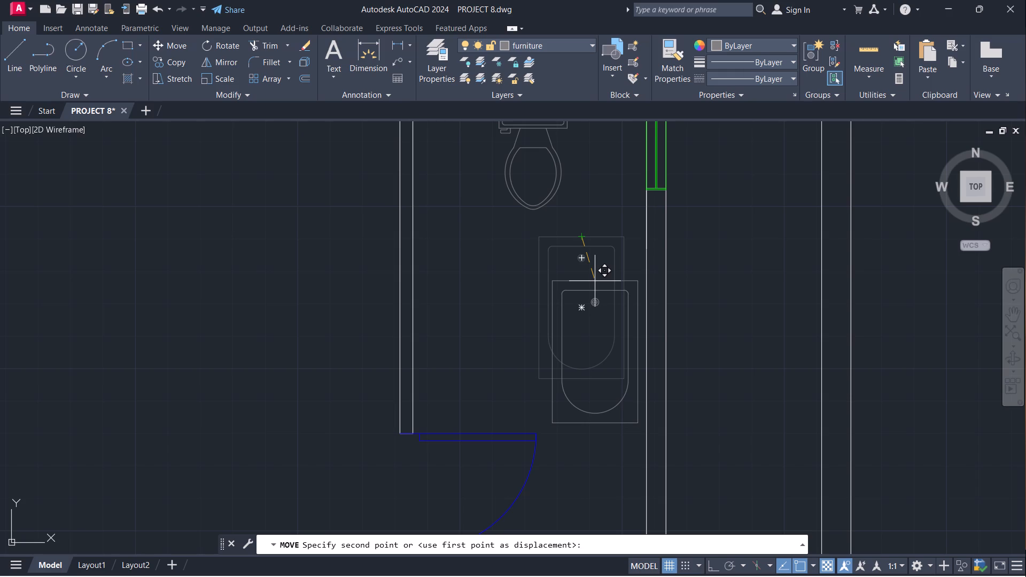
pyautogui.click(595, 281)
# Rotate the loose narrow rectangular furniture block below the third plan a quarter turn clockwise, about a point beside it, so it stands vertically.
pyautogui.scroll(-1, 597, 245)
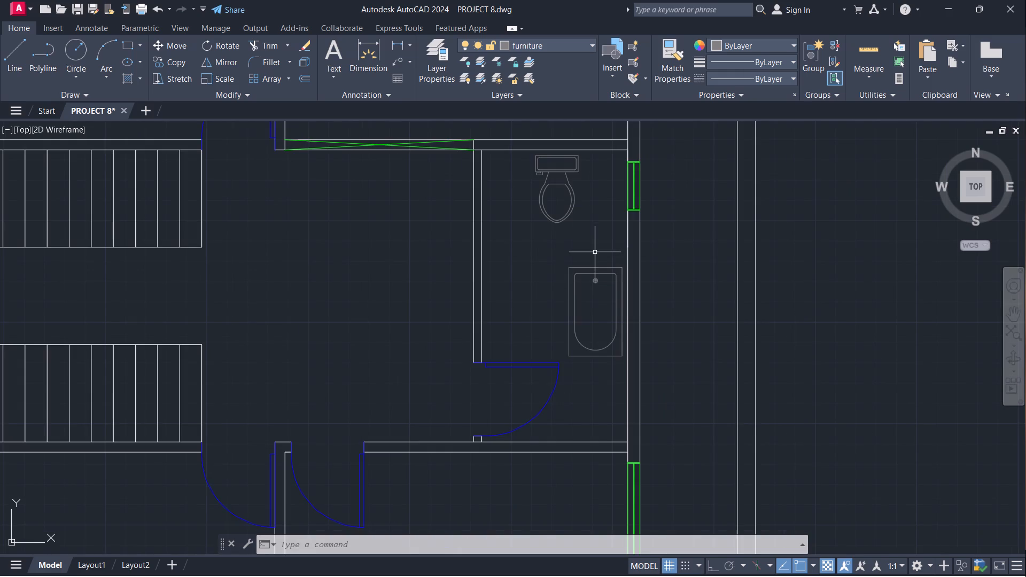
pyautogui.scroll(-1, 595, 252)
pyautogui.scroll(-1, 1025, 0)
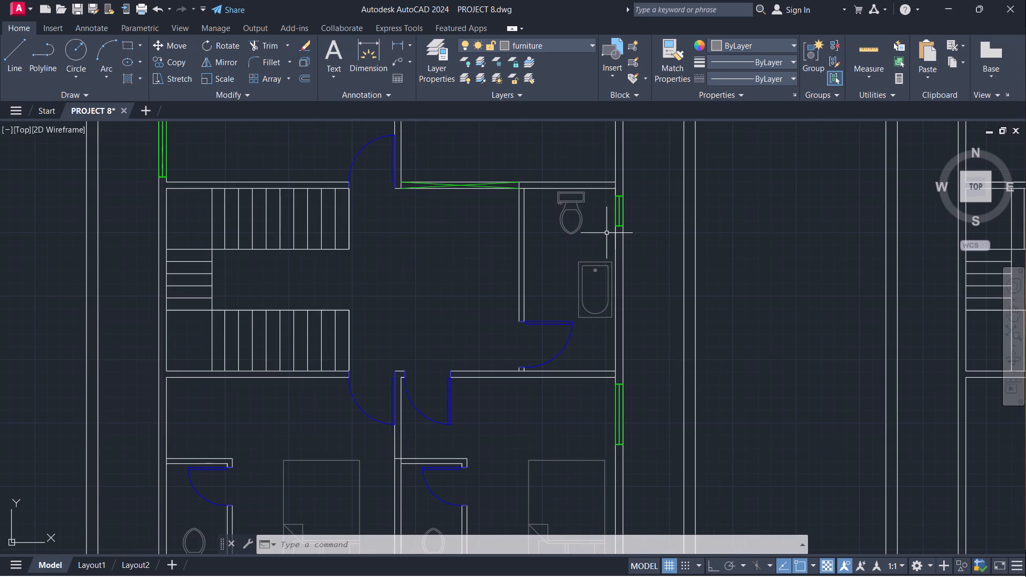
pyautogui.scroll(-1, 790, 288)
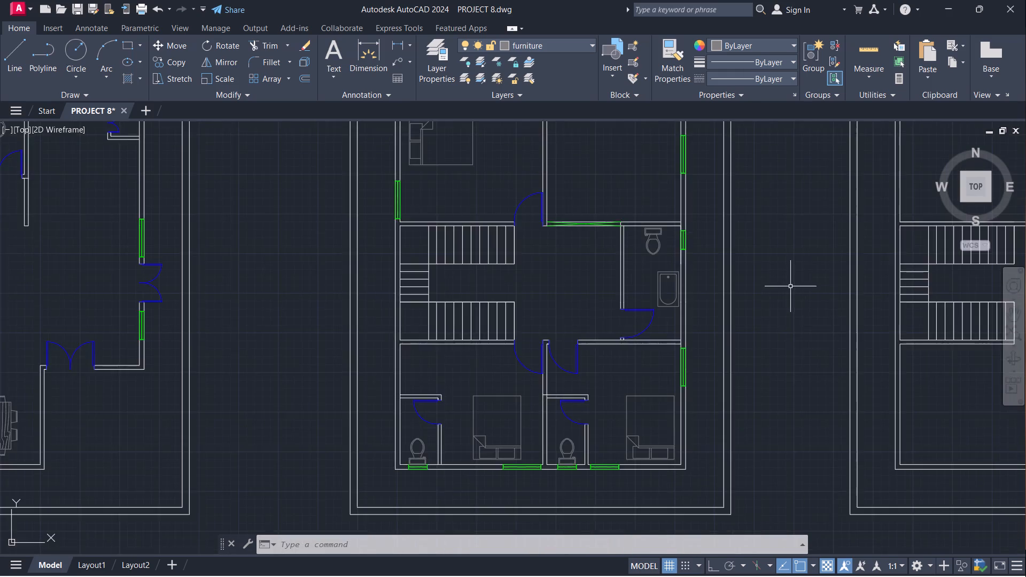
pyautogui.scroll(-1, 790, 286)
pyautogui.moveTo(790, 286); pyautogui.dragTo(635, 286, button='middle')
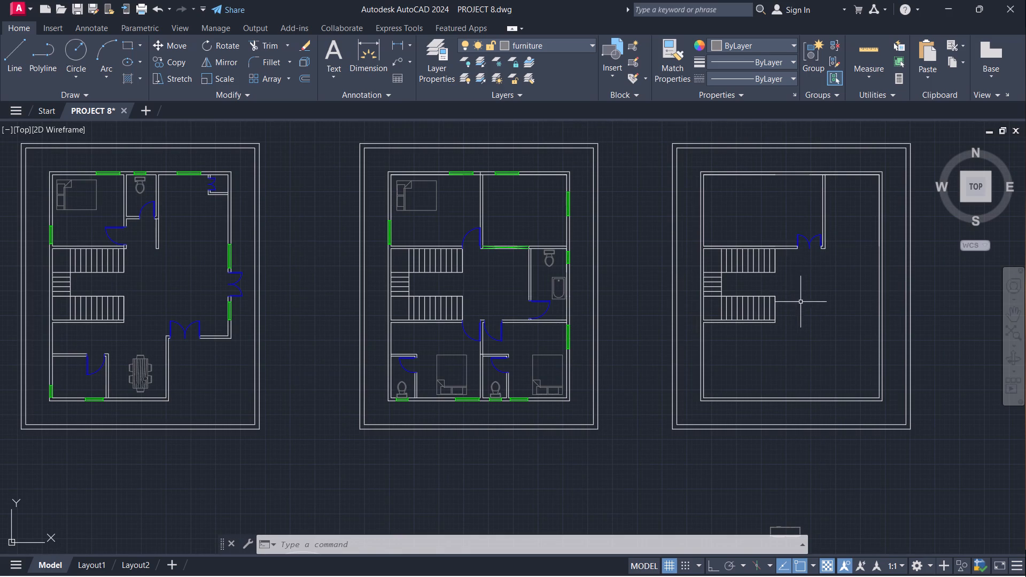
pyautogui.moveTo(629, 324); pyautogui.dragTo(709, 312, button='middle')
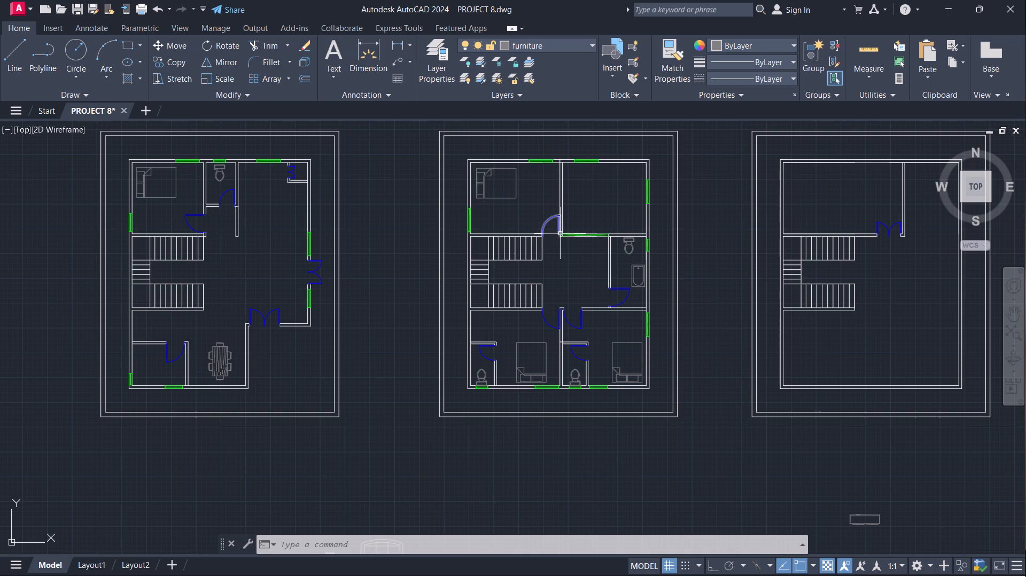
pyautogui.scroll(-1, 650, 184)
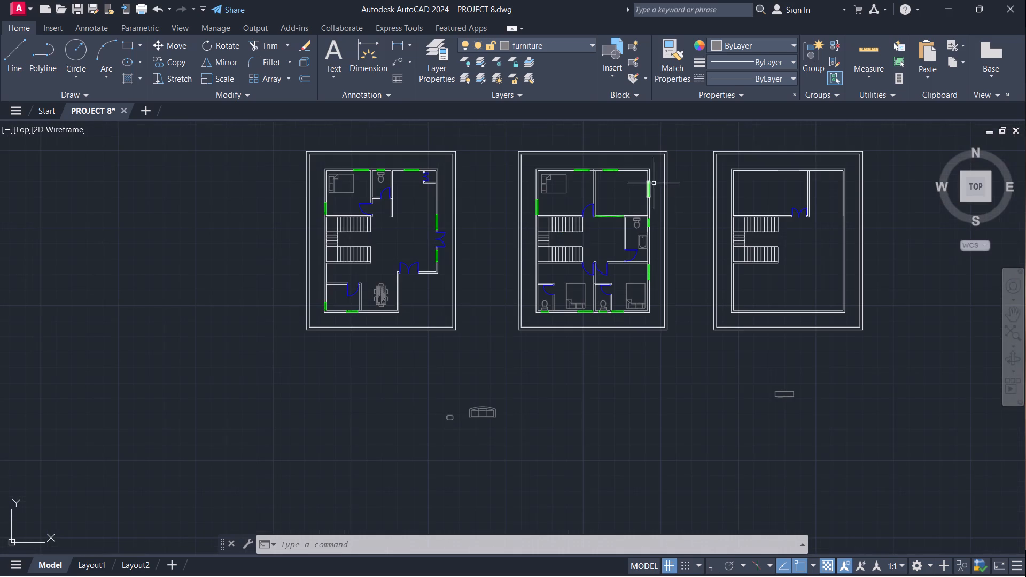
pyautogui.moveTo(673, 238); pyautogui.dragTo(686, 225, button='middle')
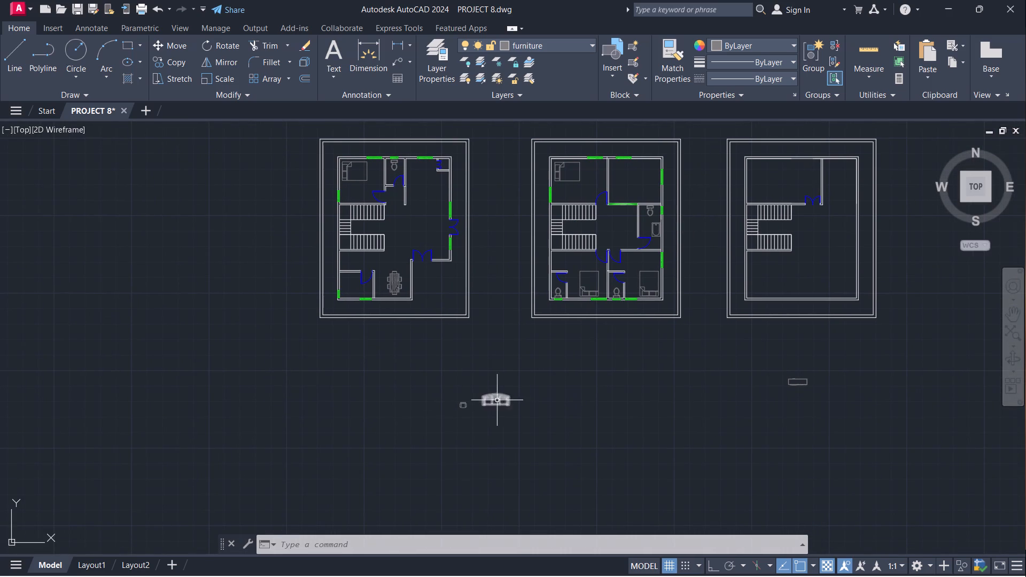
pyautogui.click(804, 378)
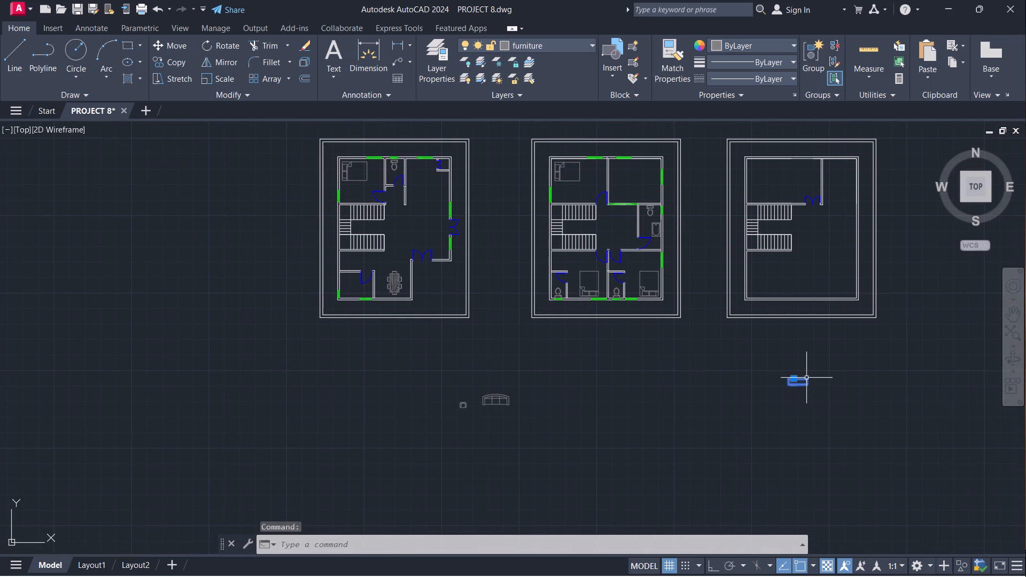
pyautogui.press('r')
pyautogui.press('o')
pyautogui.press('Return')
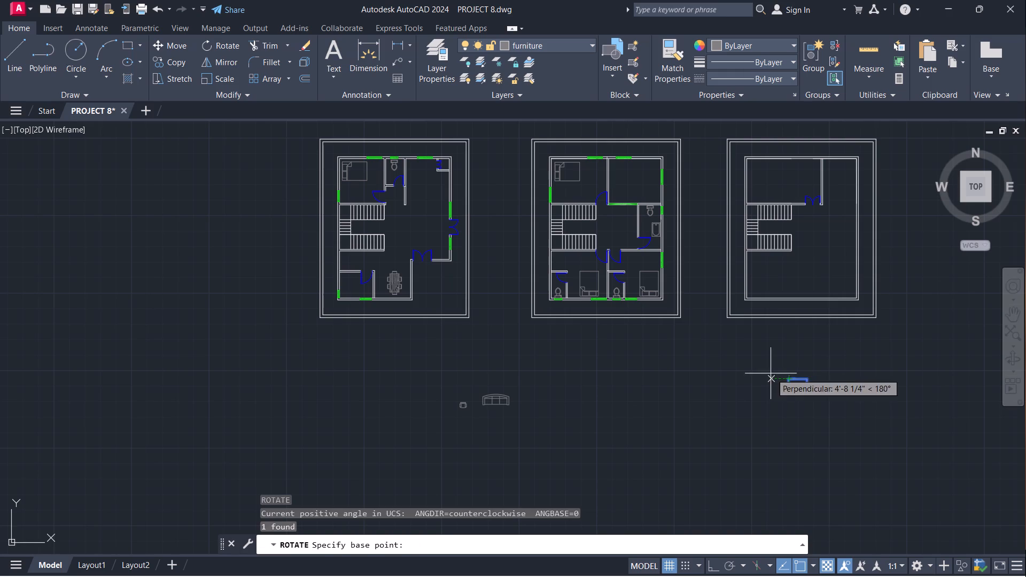
pyautogui.moveTo(759, 378); pyautogui.dragTo(761, 372)
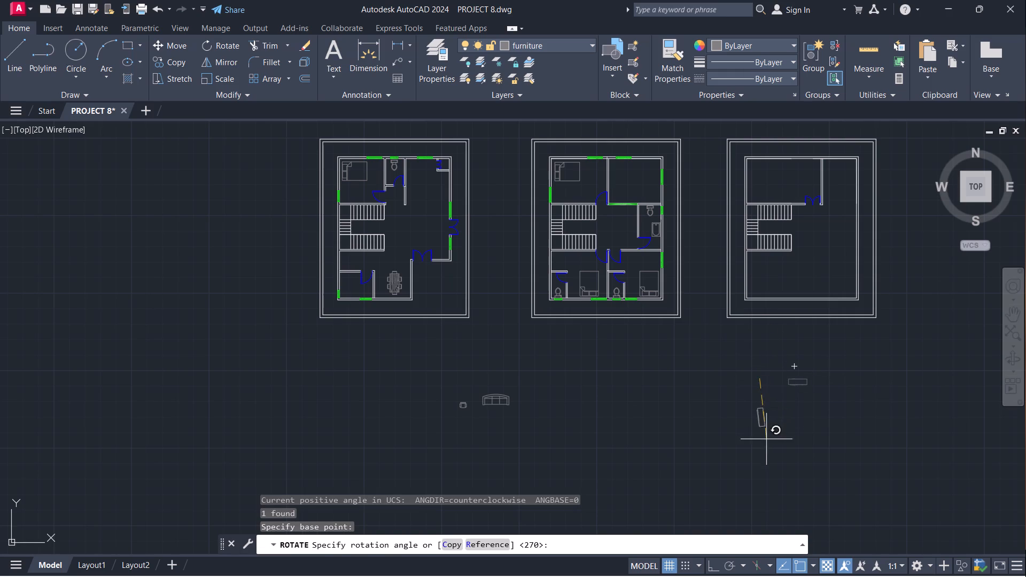
pyautogui.scroll(3, 761, 445)
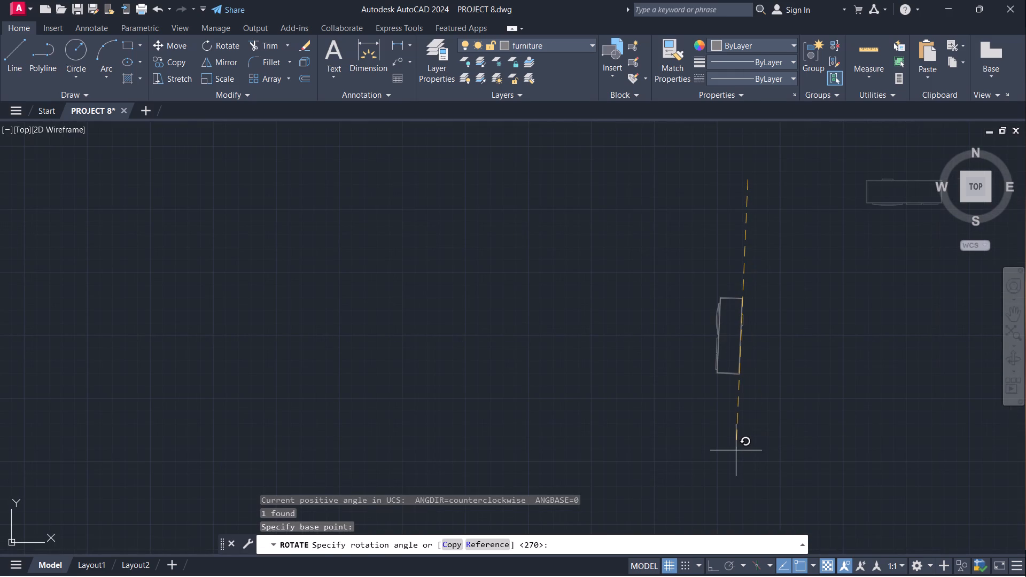
pyautogui.press('F8')
pyautogui.click(742, 474)
# Scale the upright furniture block up freehand from the midpoint of its long straight edge to roughly double size.
pyautogui.moveTo(677, 230); pyautogui.dragTo(712, 264)
pyautogui.click(807, 428)
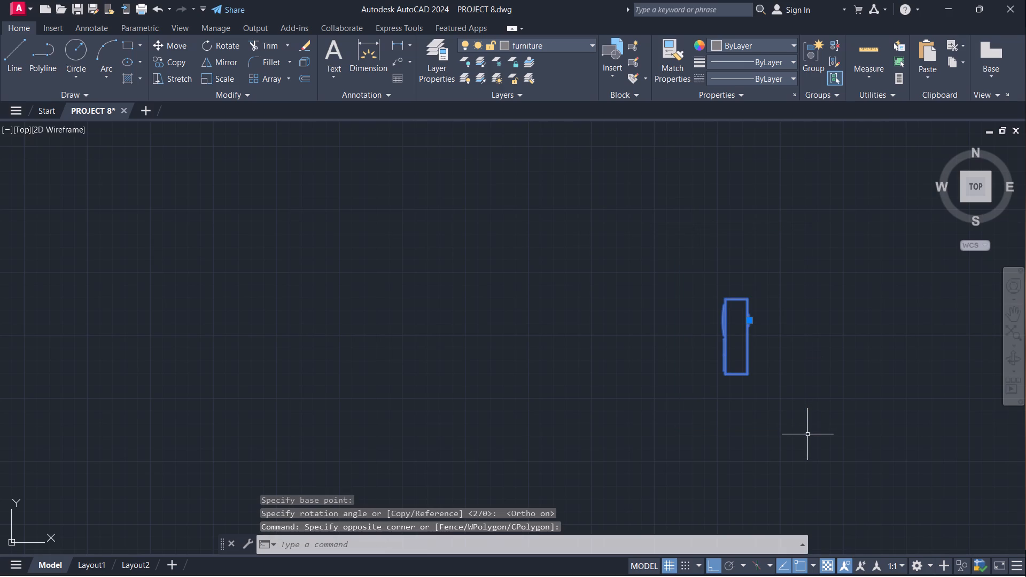
pyautogui.write('sc')
pyautogui.press('Return')
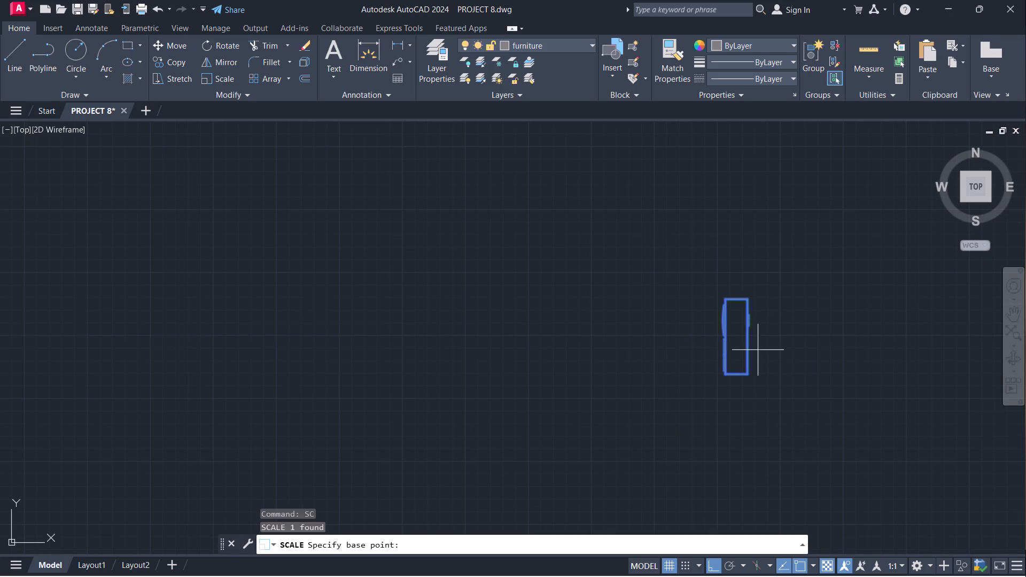
pyautogui.click(749, 344)
pyautogui.click(827, 371)
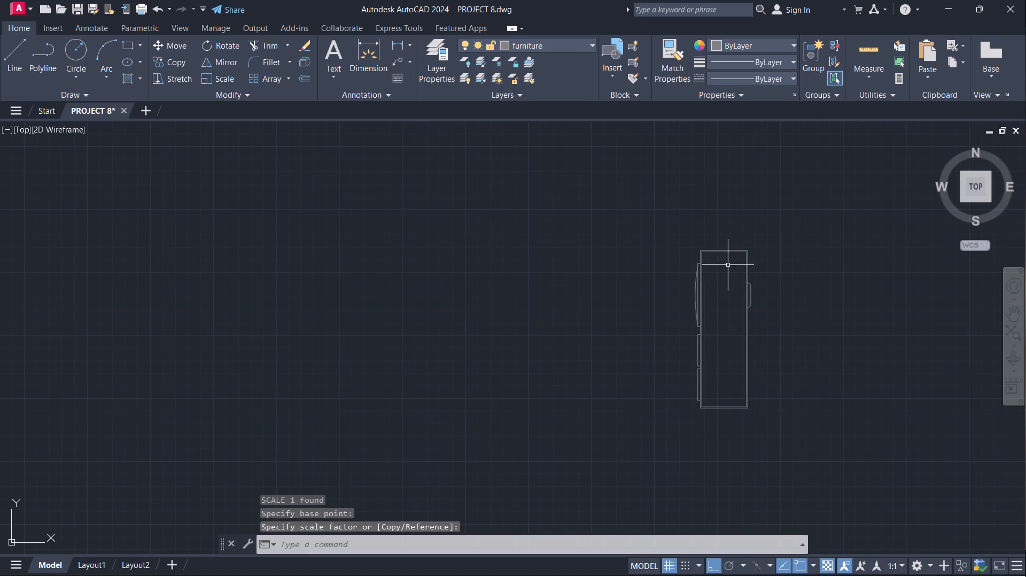
# Copy the enlarged block by its upper corner into the first plan's large room, below the small closet and near the outer wall.
pyautogui.click(749, 329)
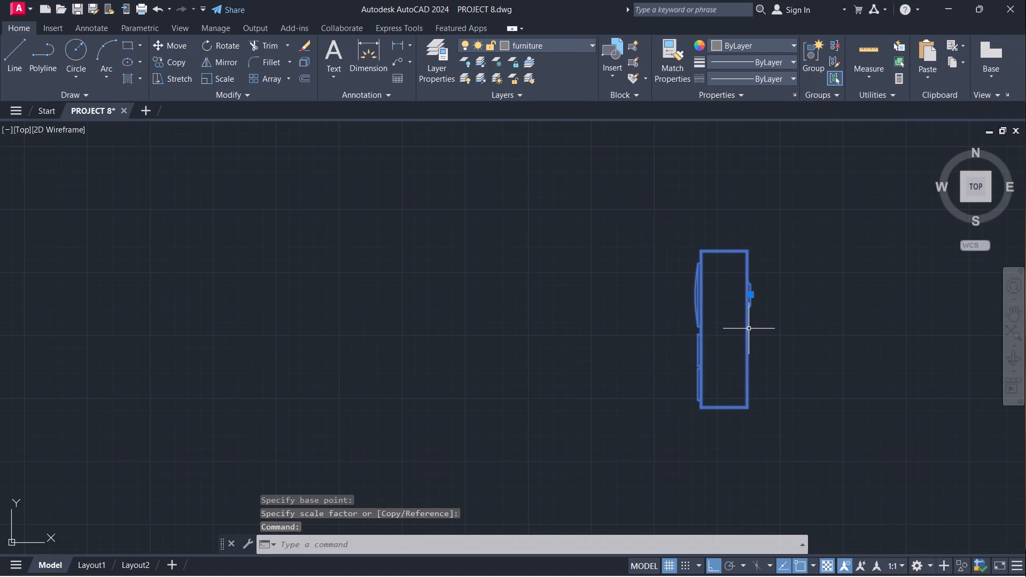
pyautogui.write('co')
pyautogui.press('Return')
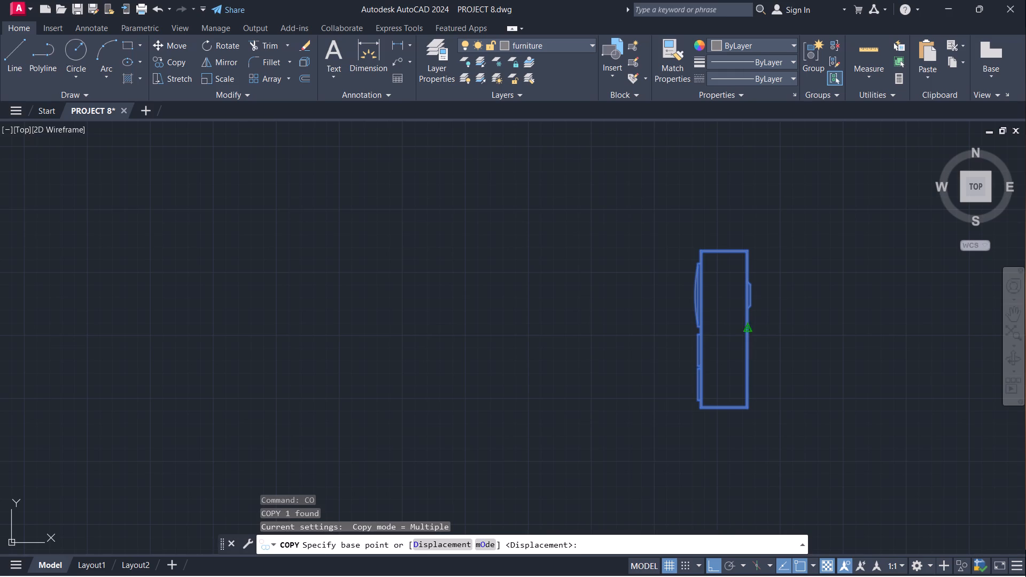
pyautogui.click(751, 246)
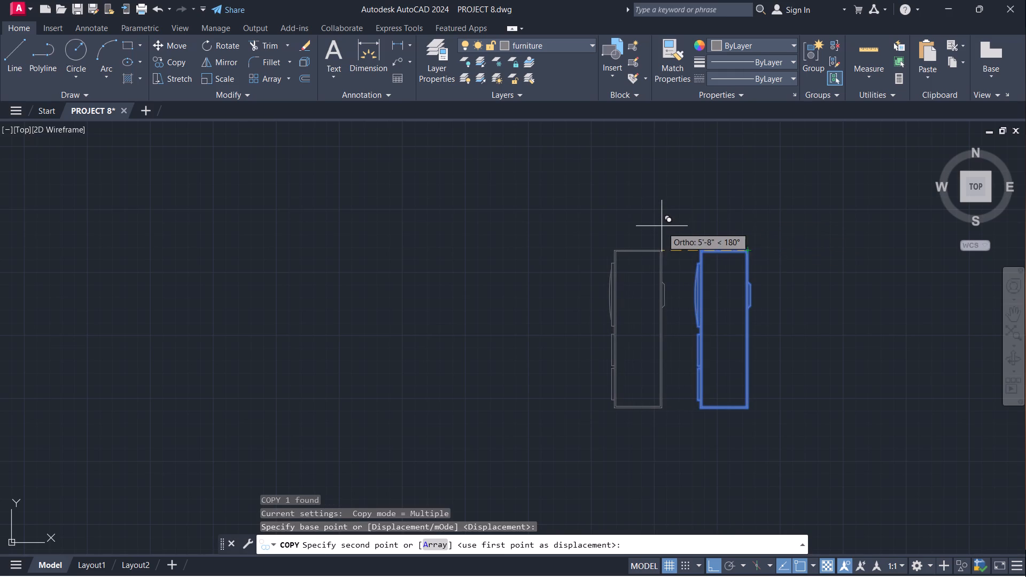
pyautogui.press('F8')
pyautogui.scroll(-4, 661, 221)
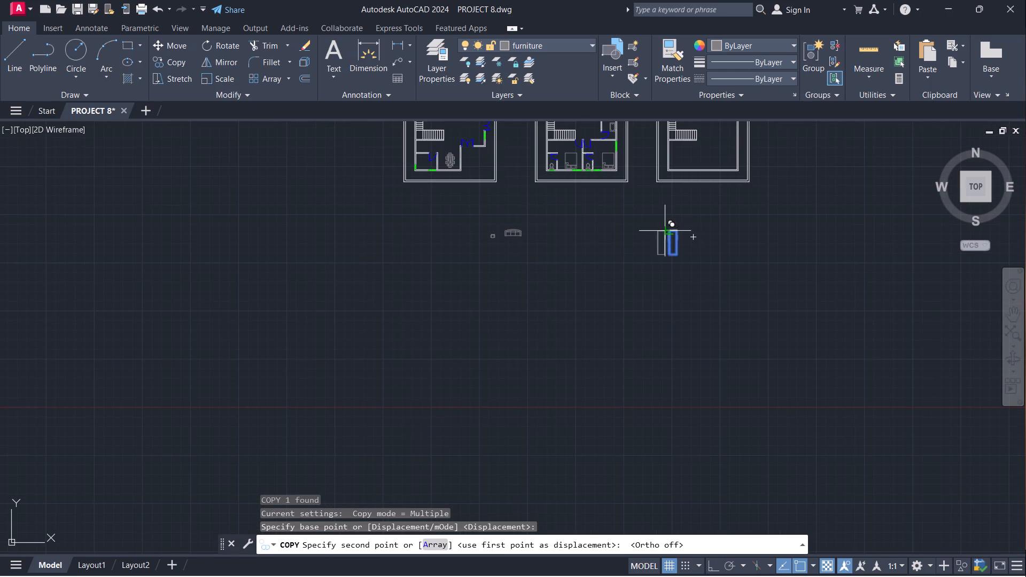
pyautogui.moveTo(596, 227); pyautogui.dragTo(666, 352, button='middle')
pyautogui.scroll(1, 548, 219)
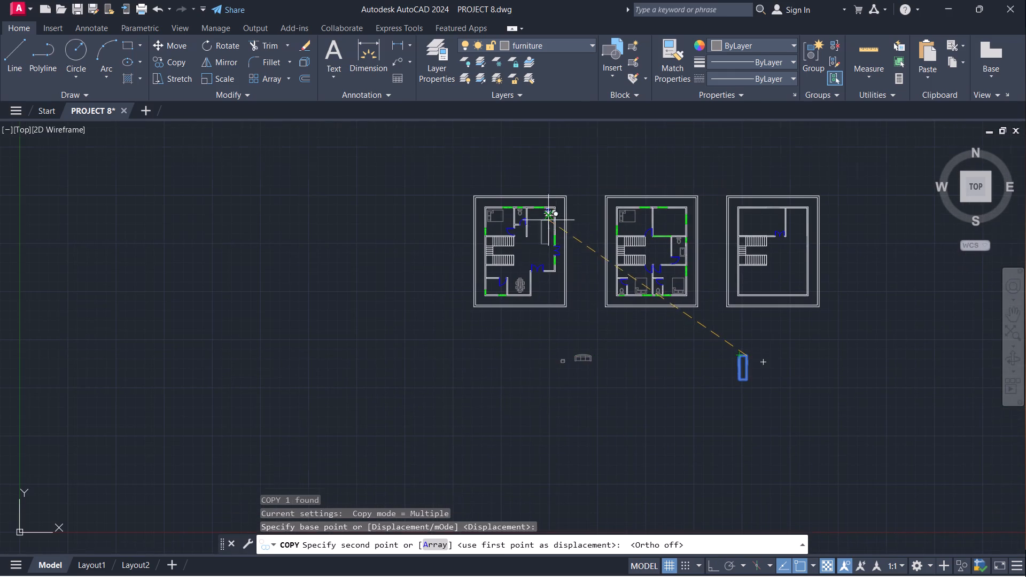
pyautogui.scroll(2, 547, 219)
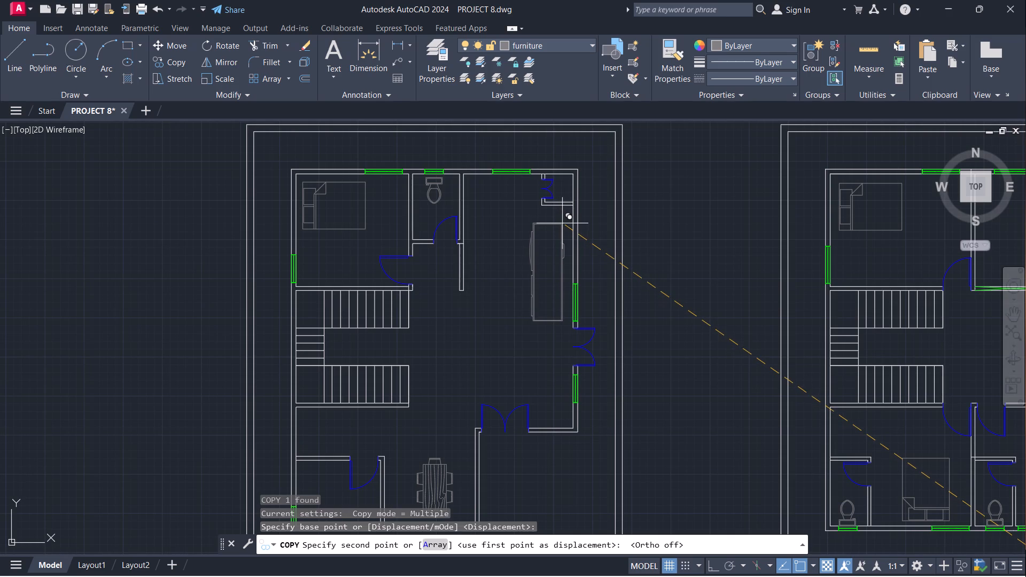
pyautogui.click(562, 224)
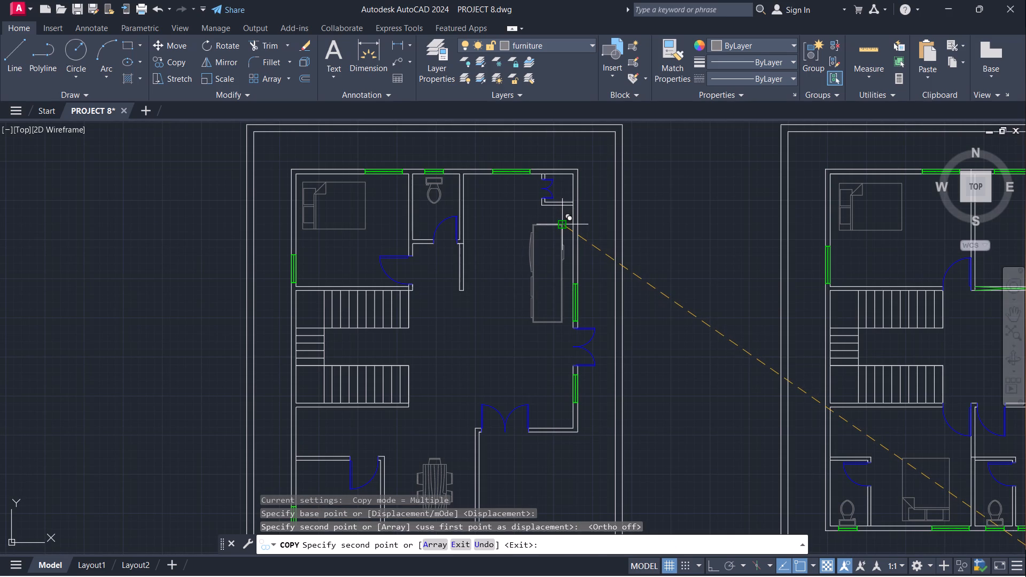
pyautogui.press('Escape')
# Scale the copied block down freehand from its upper corner on the outer-wall side to about half its size.
pyautogui.click(563, 225)
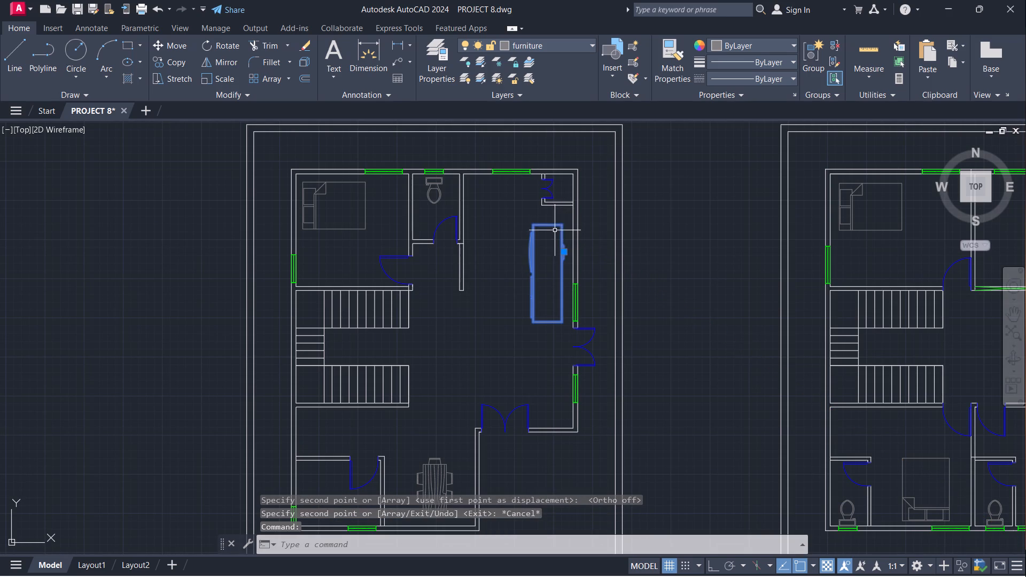
pyautogui.write('sc')
pyautogui.press('Return')
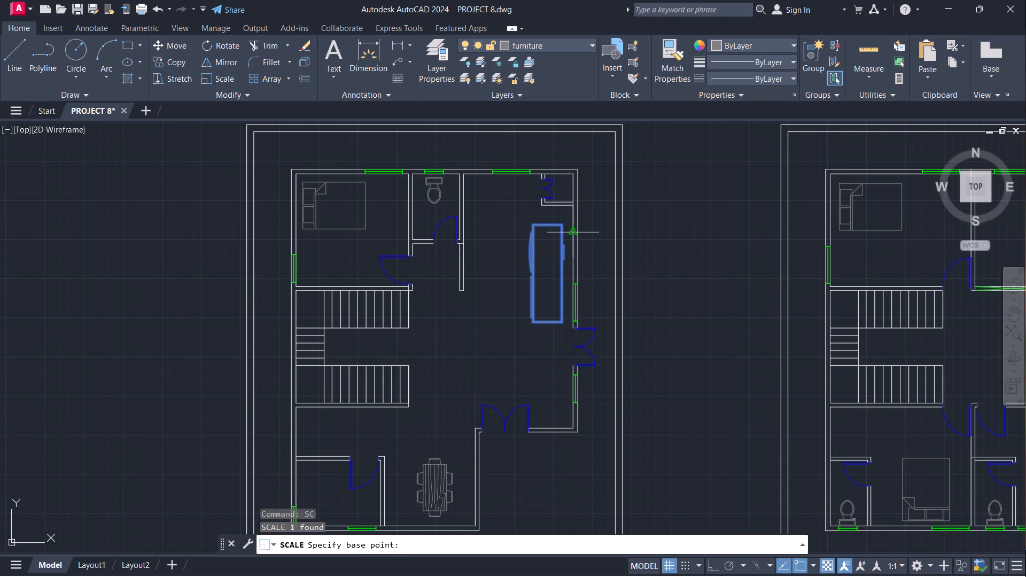
pyautogui.click(562, 223)
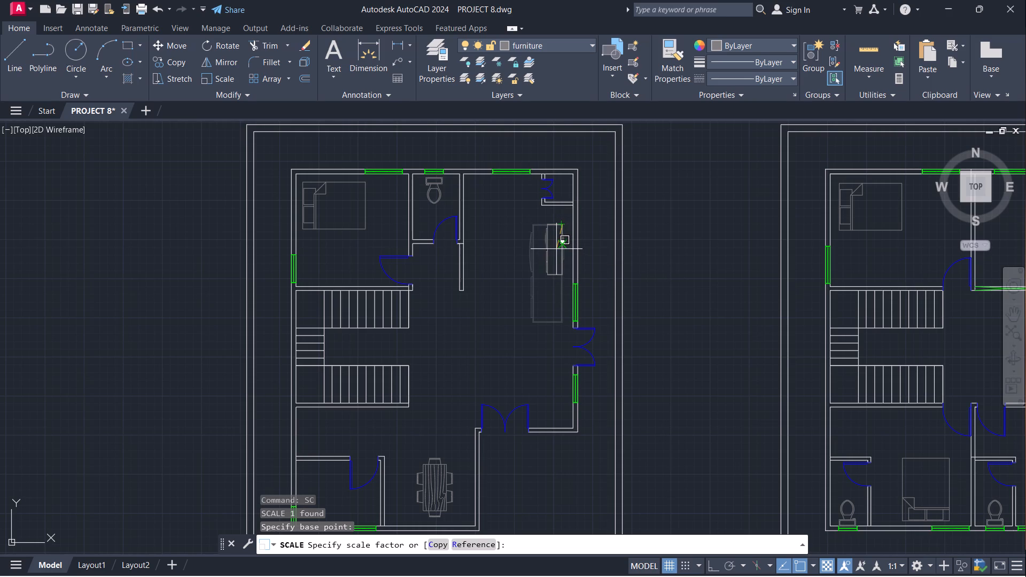
pyautogui.click(556, 249)
# Move the reduced block from its long edge slightly closer to the outer wall of the first plan's large room.
pyautogui.scroll(2, 558, 241)
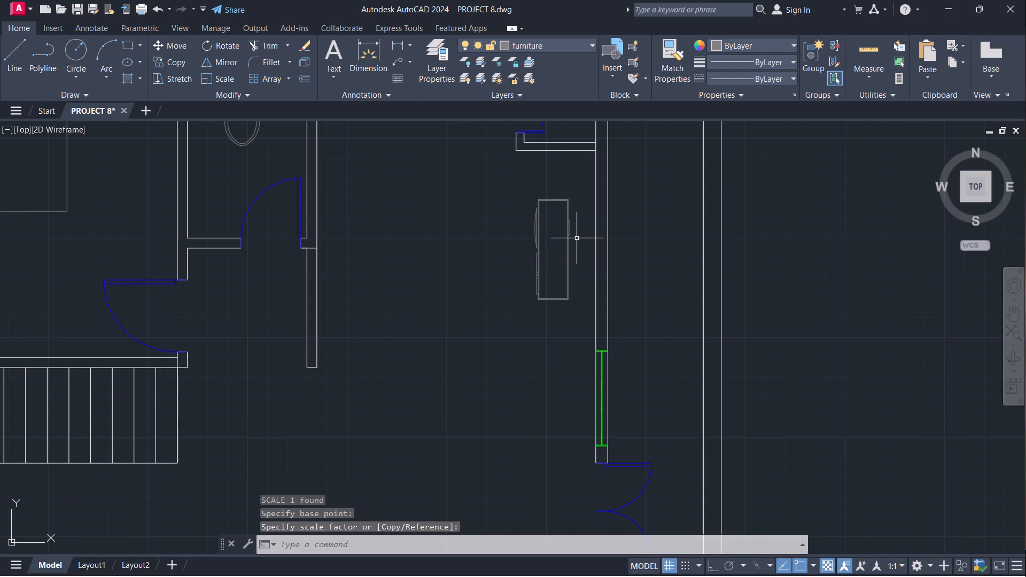
pyautogui.scroll(-1, 598, 224)
pyautogui.scroll(1, 628, 230)
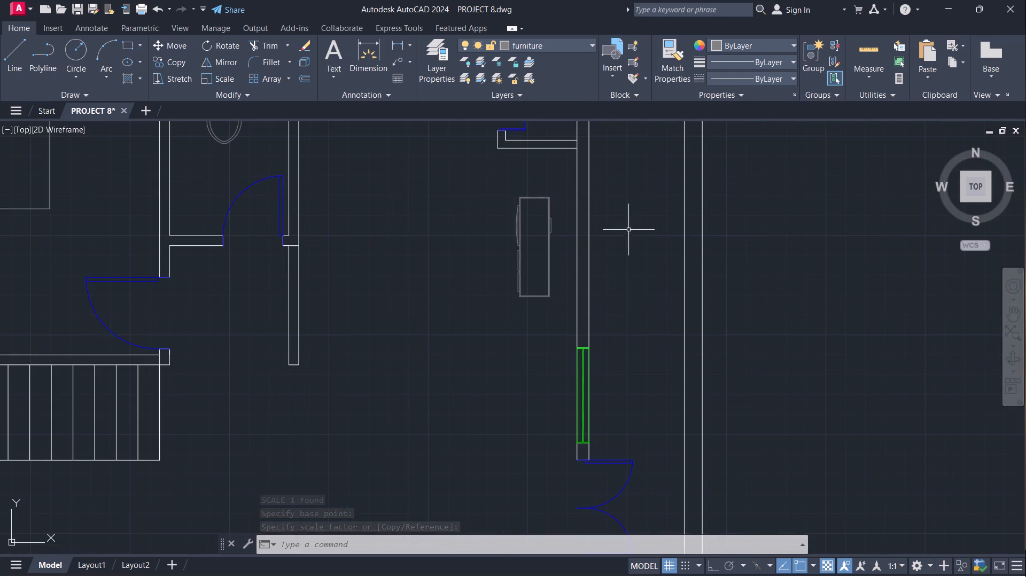
pyautogui.click(549, 238)
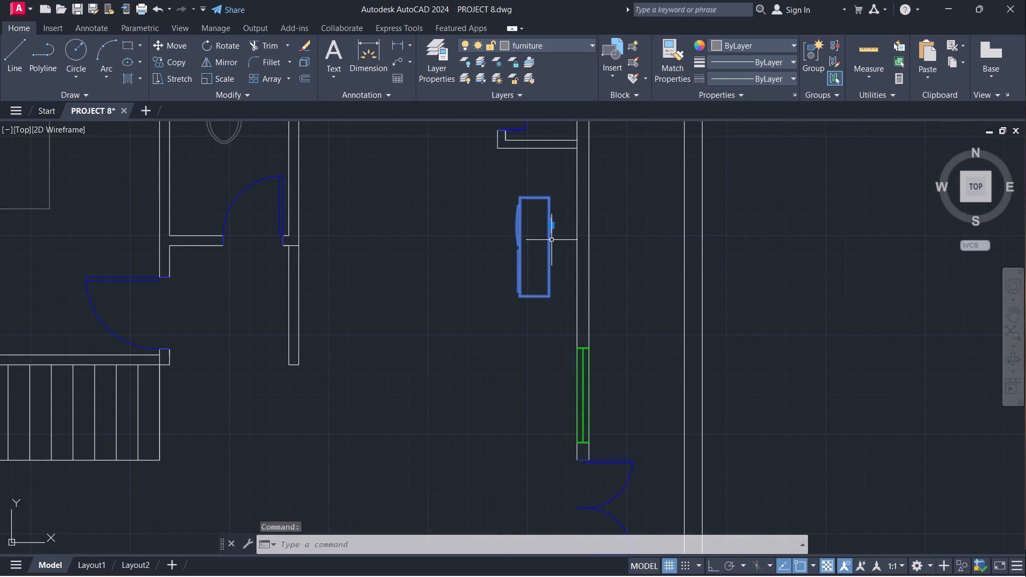
pyautogui.press('m')
pyautogui.press('Return')
pyautogui.click(553, 252)
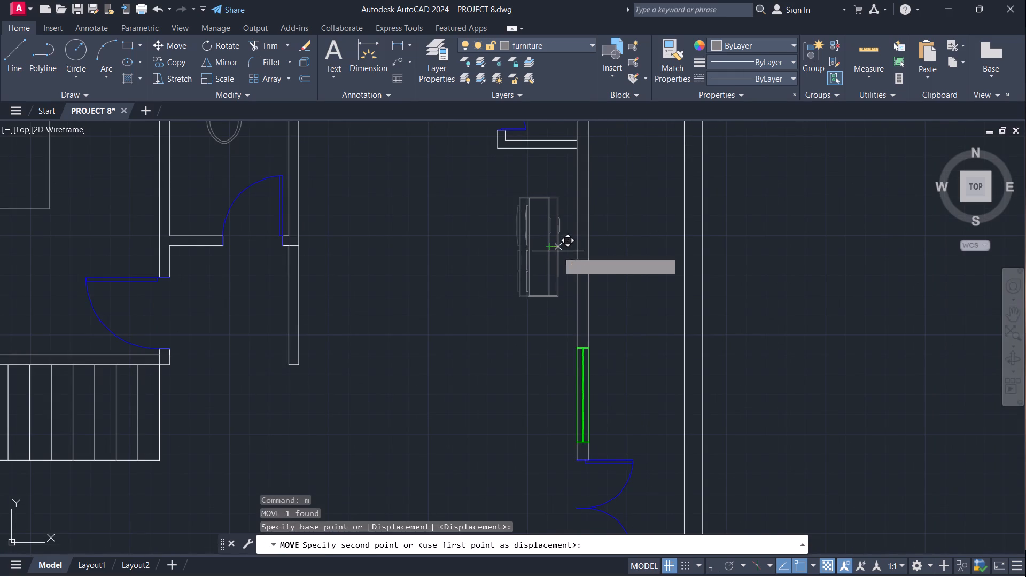
pyautogui.click(562, 251)
# Copy the narrow block by its upper corner into the first plan's bedroom, against the toilet's partition wall and facing the bed.
pyautogui.click(560, 246)
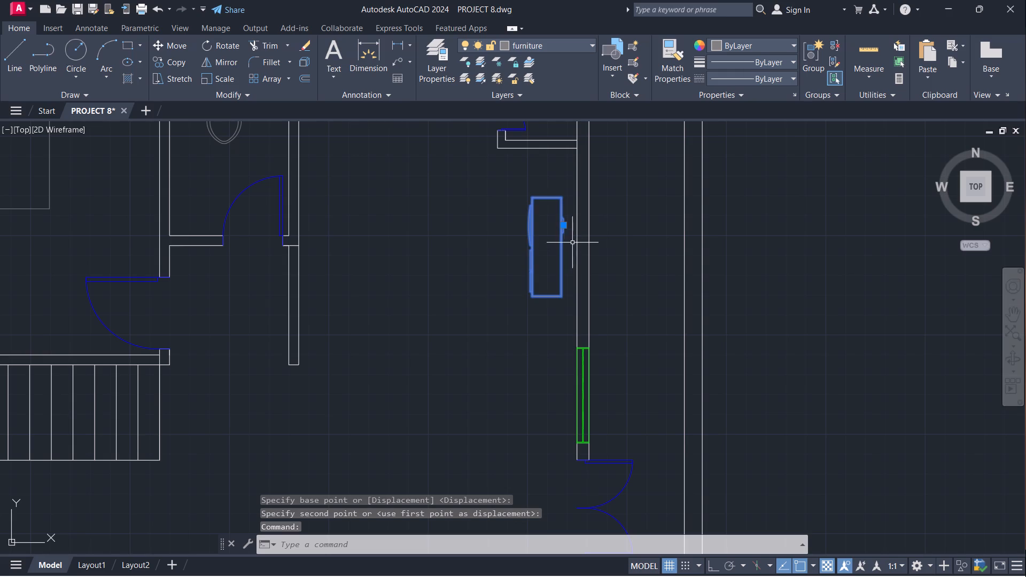
pyautogui.press('c')
pyautogui.press('o')
pyautogui.press('Return')
pyautogui.click(558, 196)
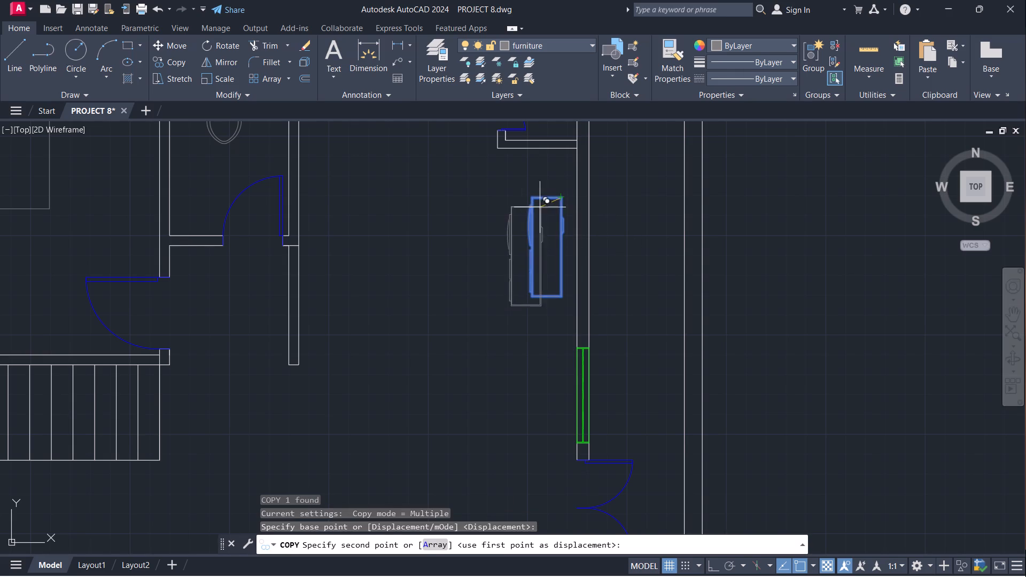
pyautogui.scroll(-2, 502, 200)
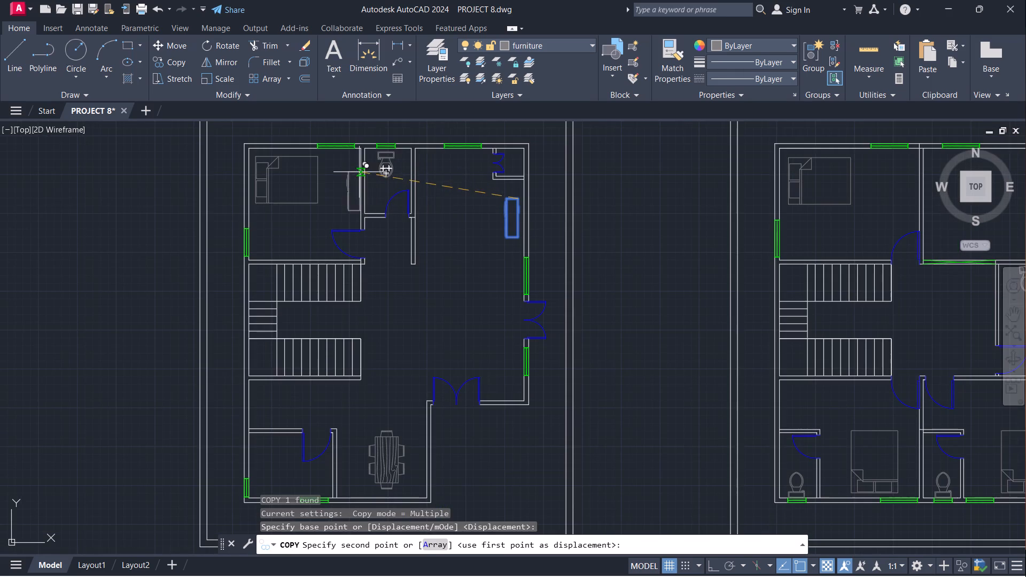
pyautogui.scroll(3, 359, 172)
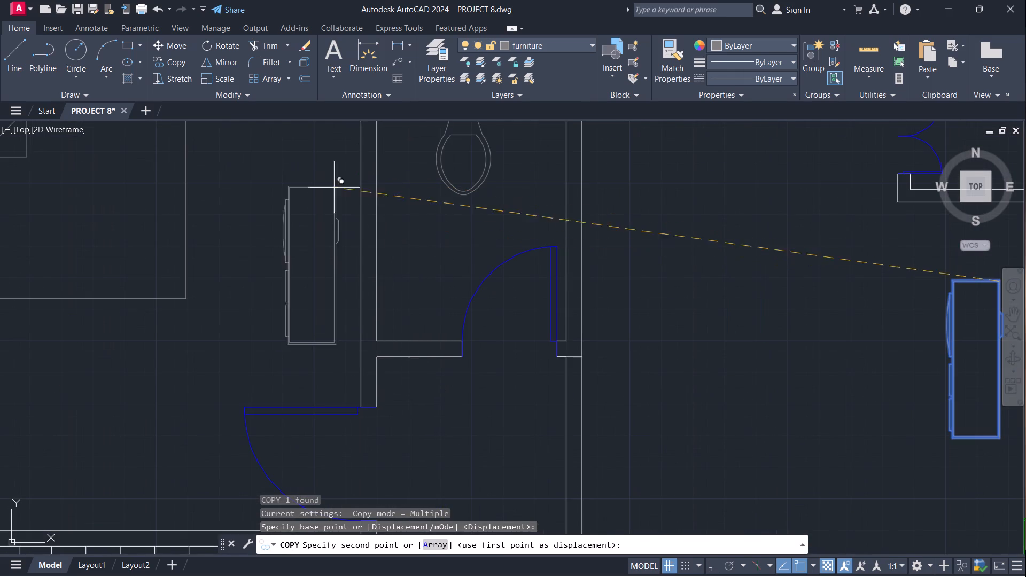
pyautogui.scroll(-1, 336, 163)
pyautogui.moveTo(338, 149); pyautogui.dragTo(373, 229, button='middle')
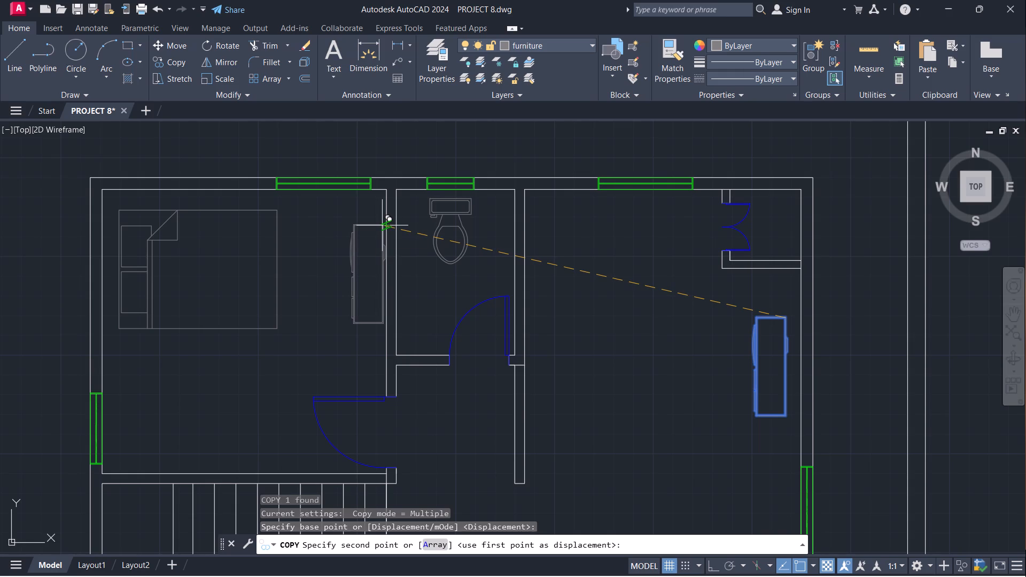
pyautogui.click(382, 224)
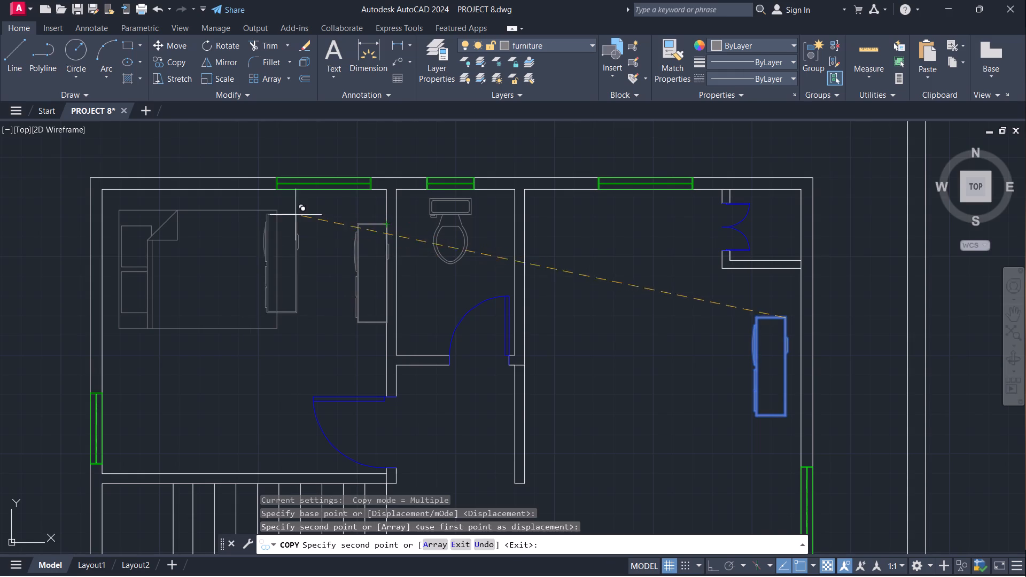
# Place another copy of the narrow block in the second plan's upper bedroom, against the partition wall above the door.
pyautogui.scroll(-2, 298, 214)
pyautogui.moveTo(625, 283); pyautogui.dragTo(328, 236, button='middle')
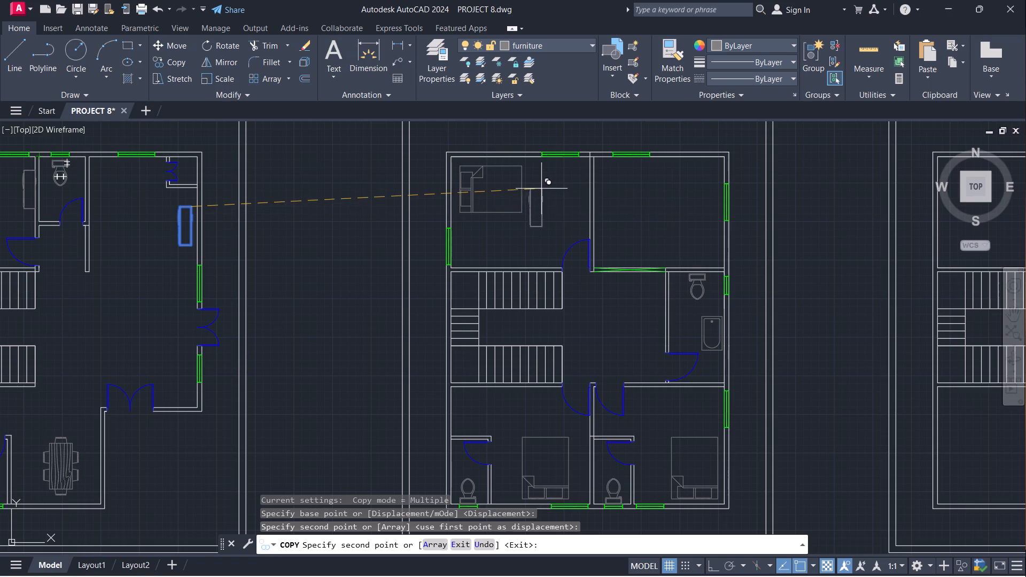
pyautogui.scroll(1, 582, 178)
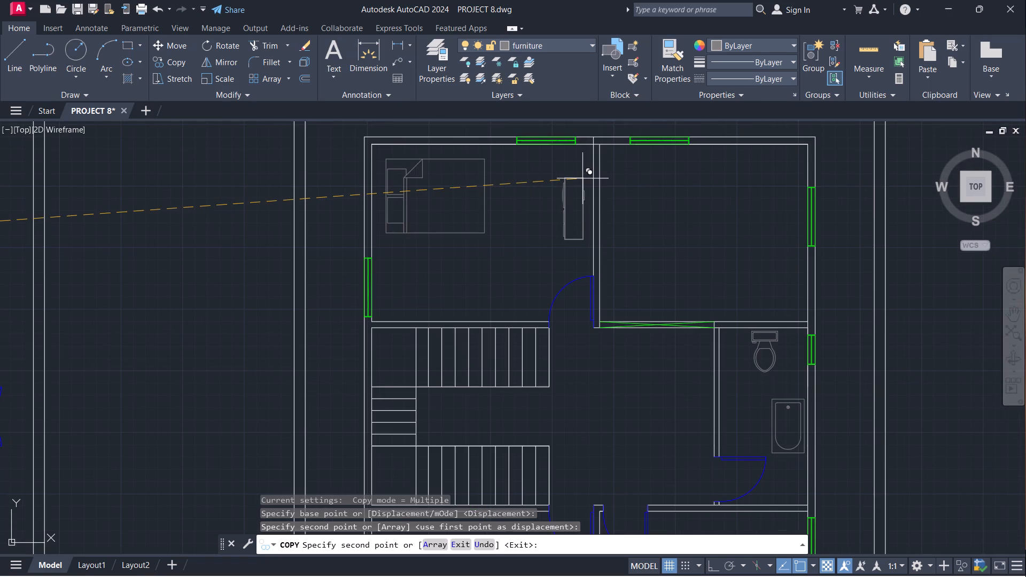
pyautogui.scroll(-2, 566, 182)
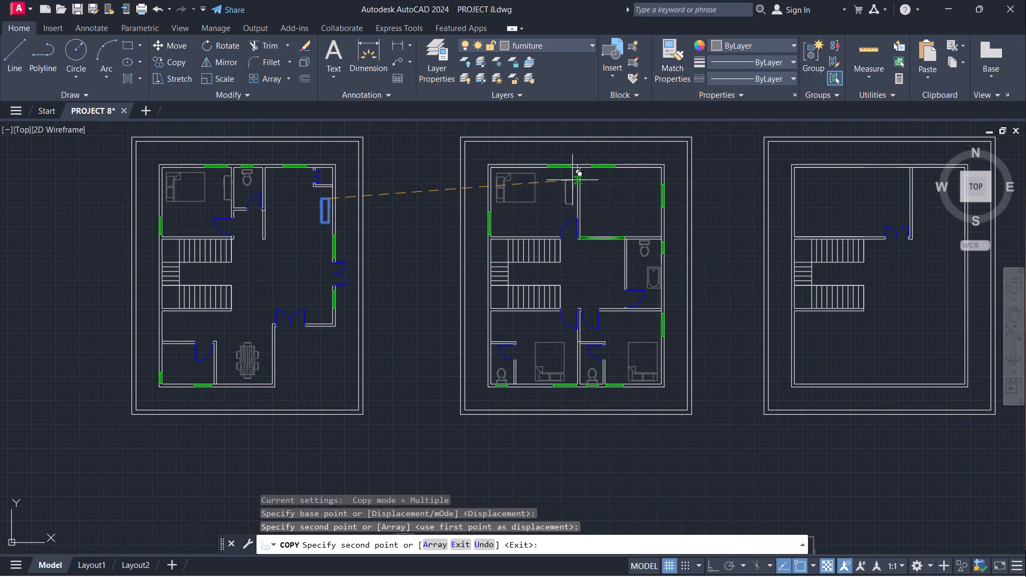
pyautogui.scroll(2, 574, 178)
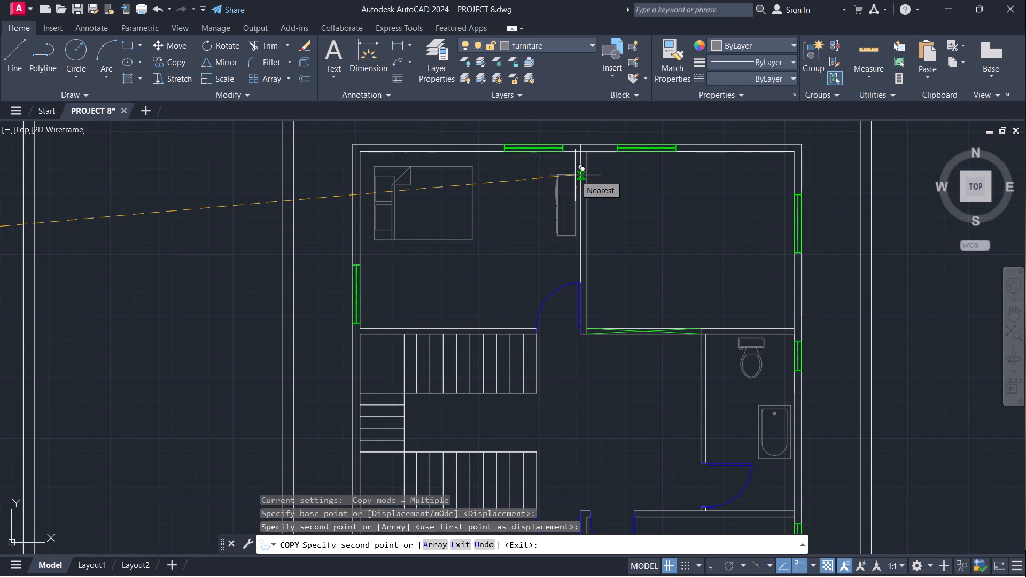
pyautogui.scroll(-1, 575, 175)
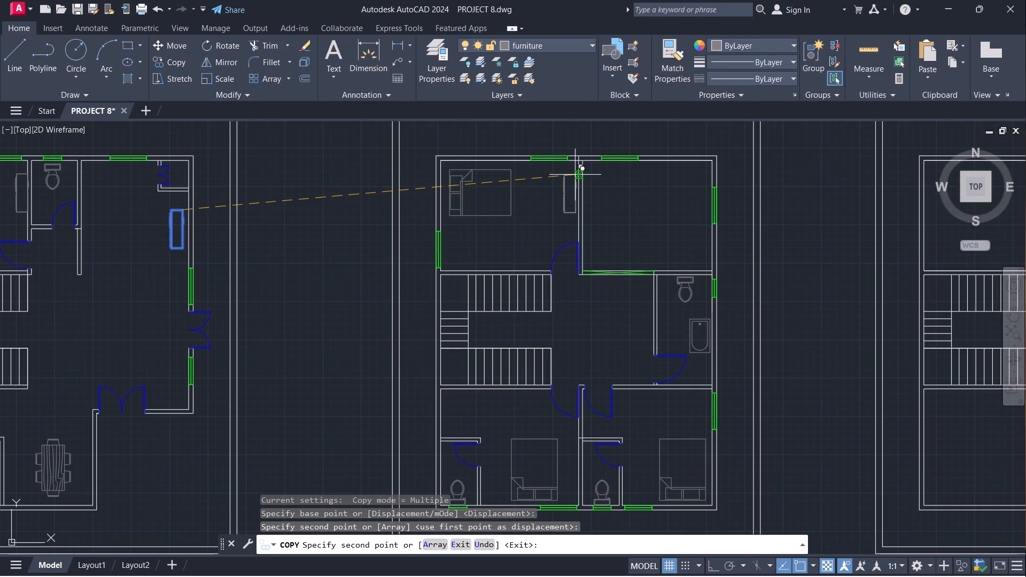
pyautogui.scroll(1, 574, 175)
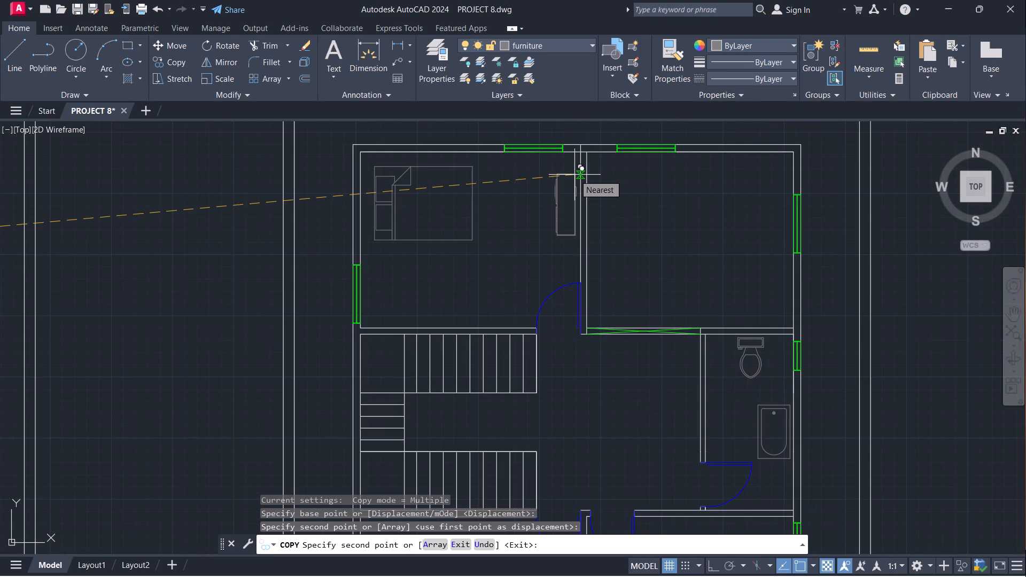
pyautogui.click(574, 175)
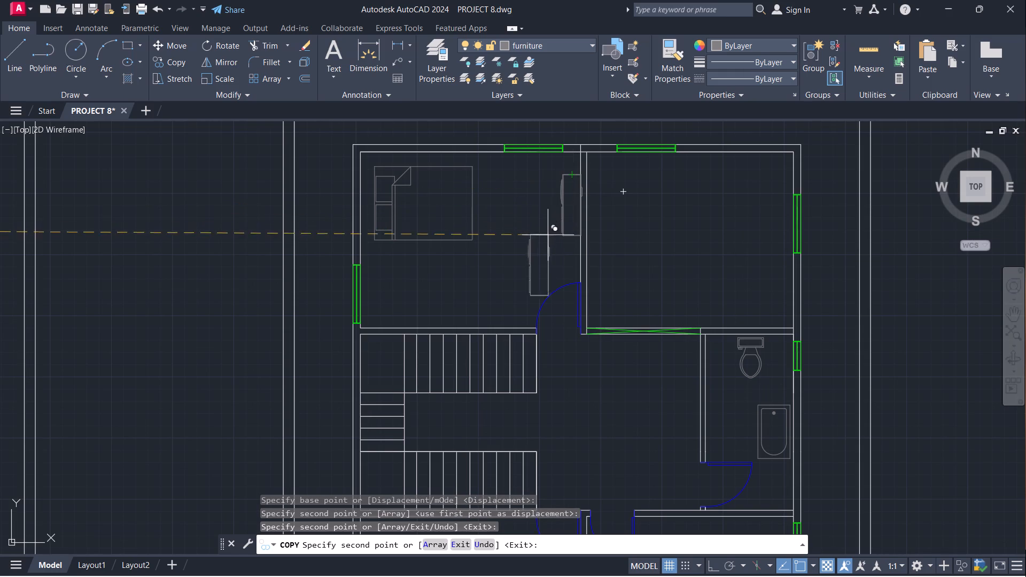
# Place another copy in the second plan's room beside that bedroom, near the outer wall's window, and finish copying.
pyautogui.scroll(-2, 547, 173)
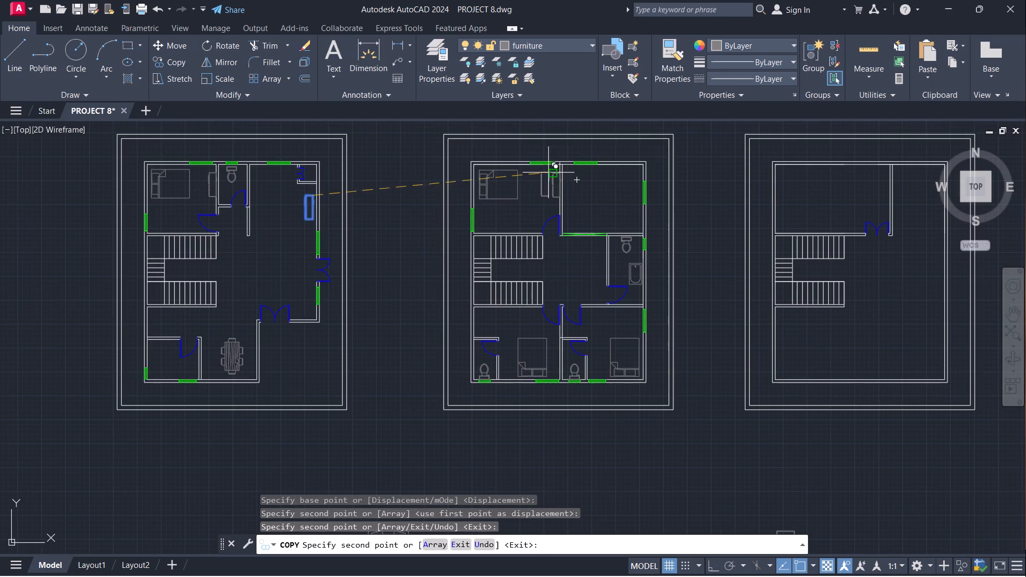
pyautogui.scroll(2, 642, 182)
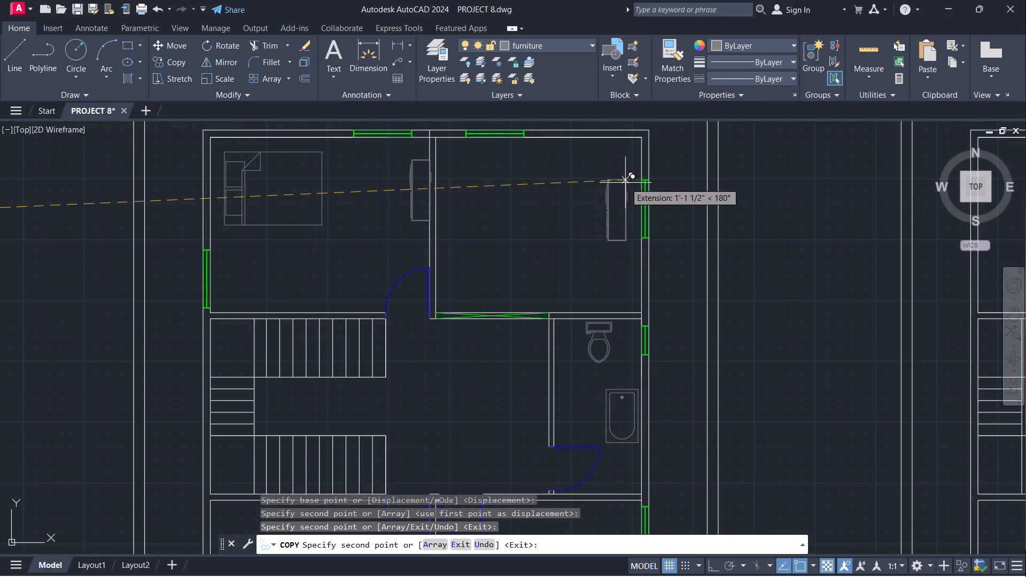
pyautogui.scroll(-2, 613, 185)
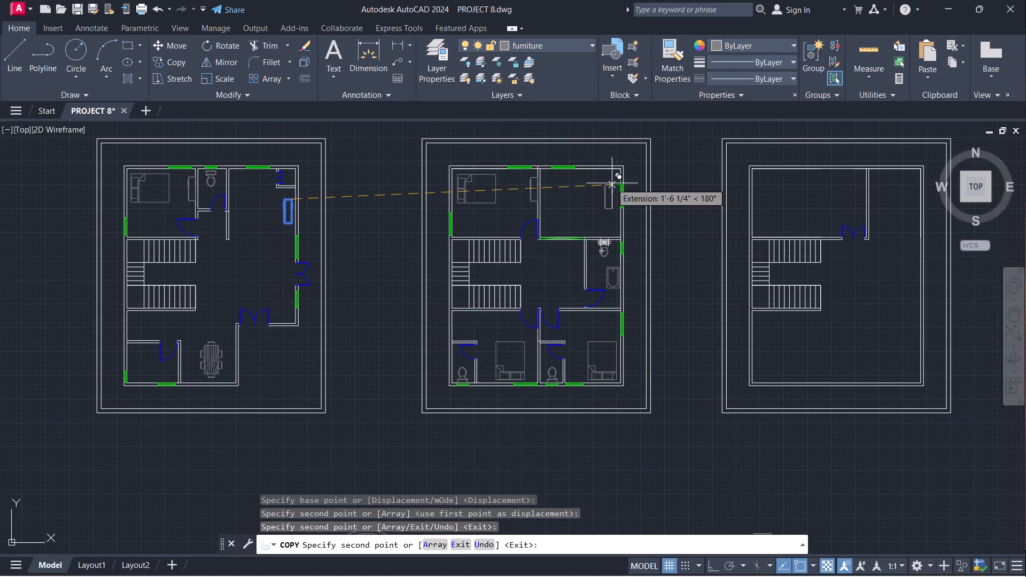
pyautogui.scroll(2, 610, 184)
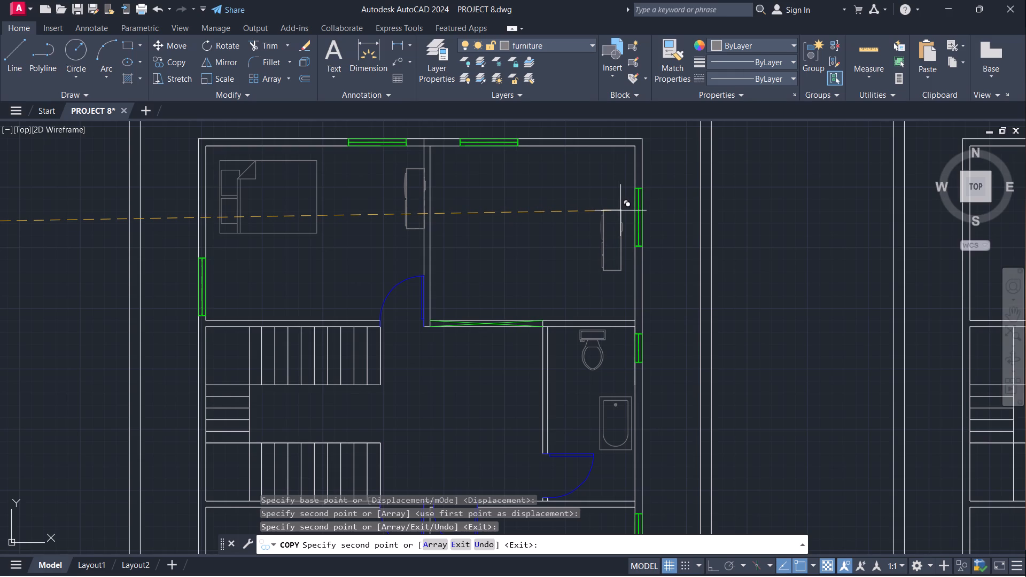
pyautogui.click(620, 210)
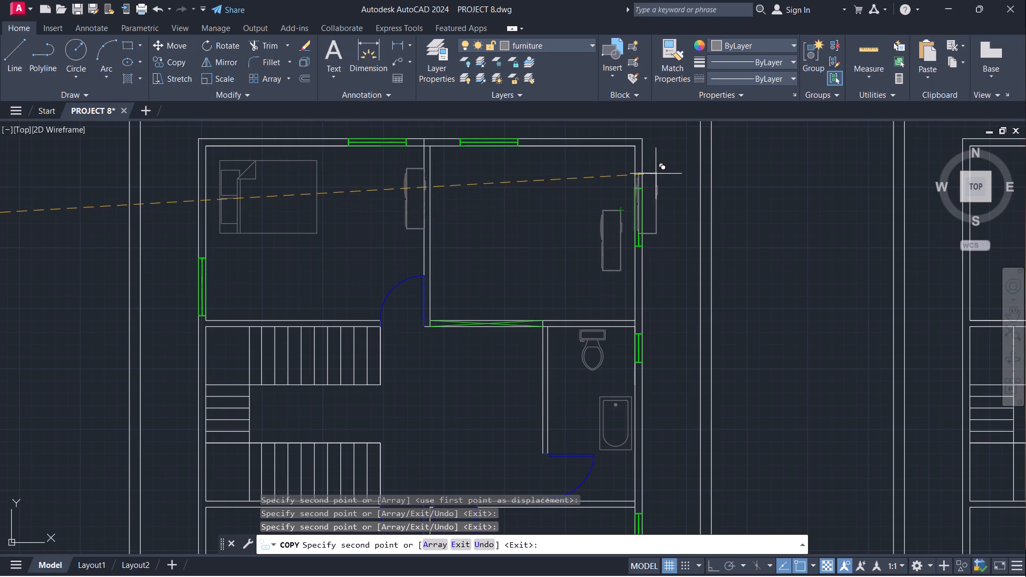
pyautogui.press('Escape')
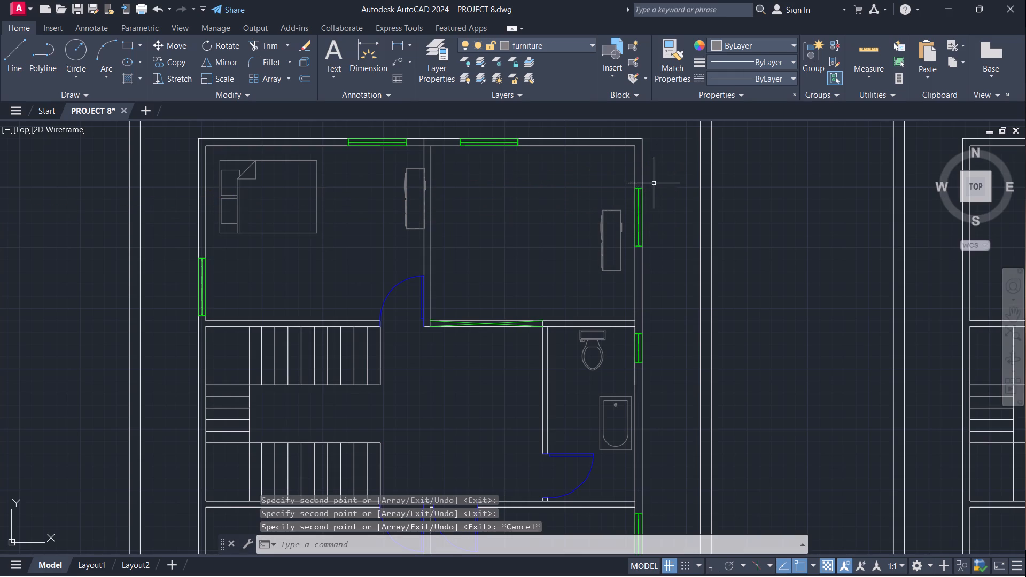
# Move this room's outer-wall window by its lower outer corner down along the wall, to just above the bathroom partition.
pyautogui.click(641, 190)
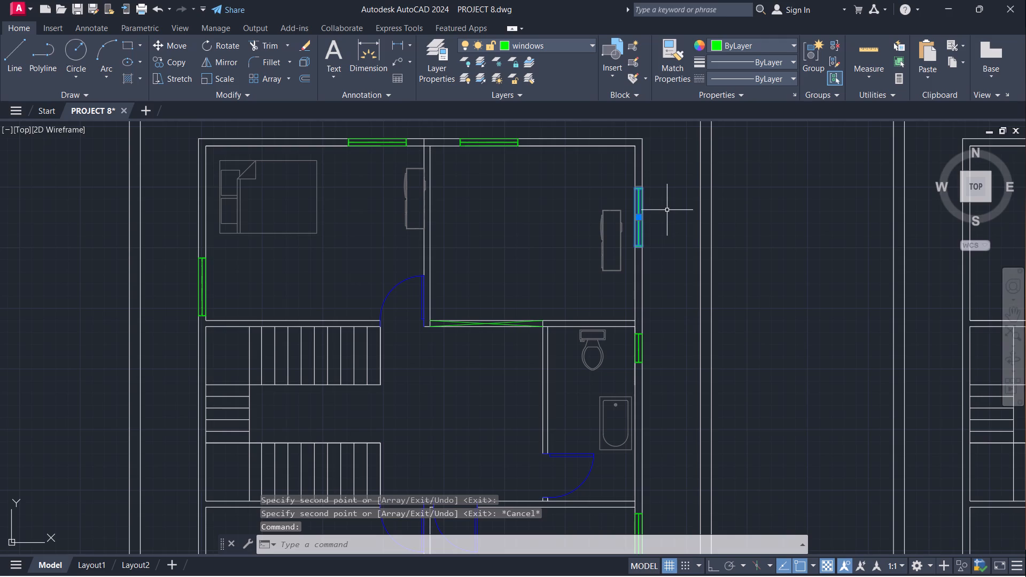
pyautogui.press('m')
pyautogui.press('Return')
pyautogui.scroll(2, 641, 247)
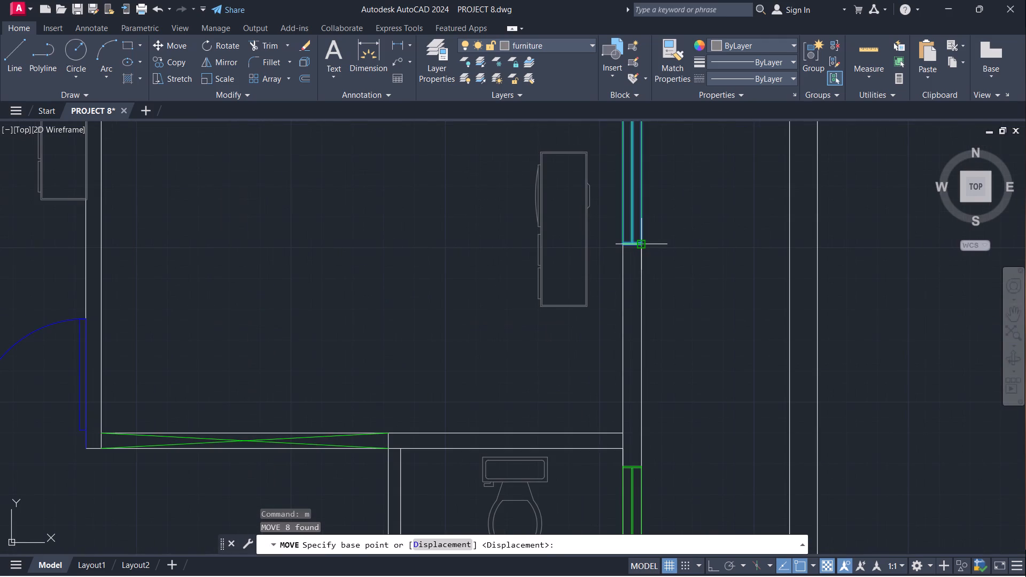
pyautogui.click(641, 247)
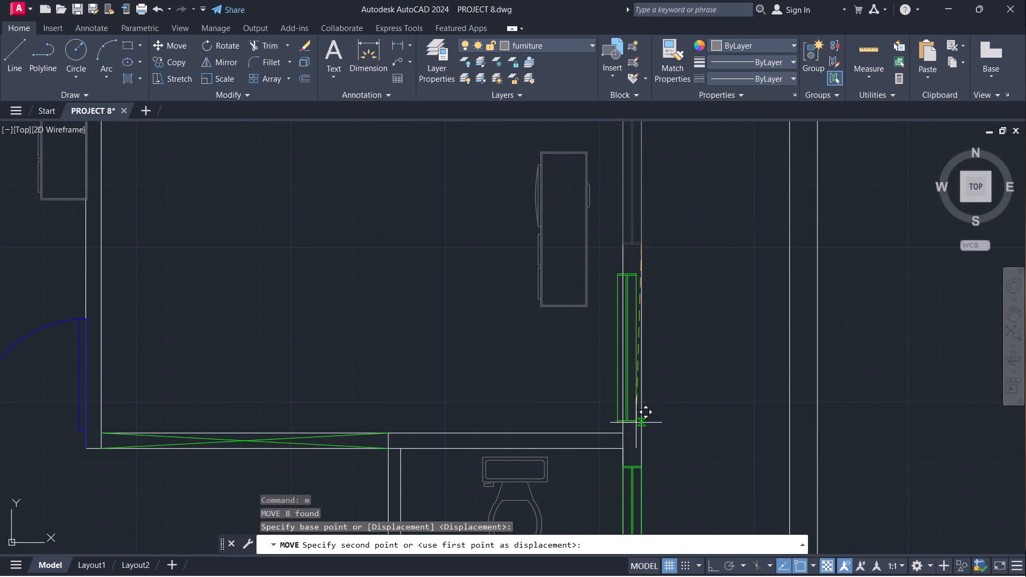
pyautogui.scroll(2, 636, 423)
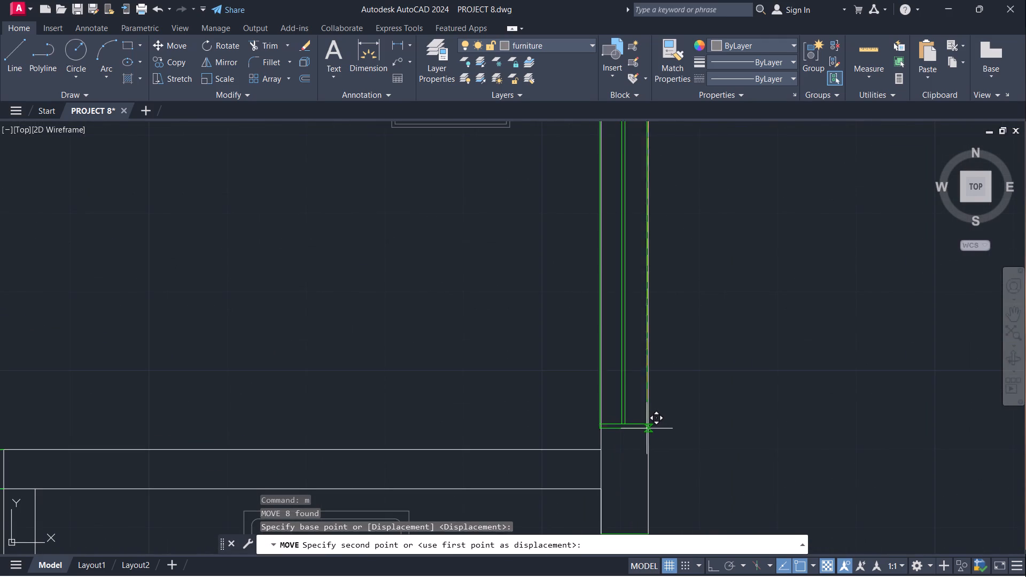
pyautogui.click(648, 427)
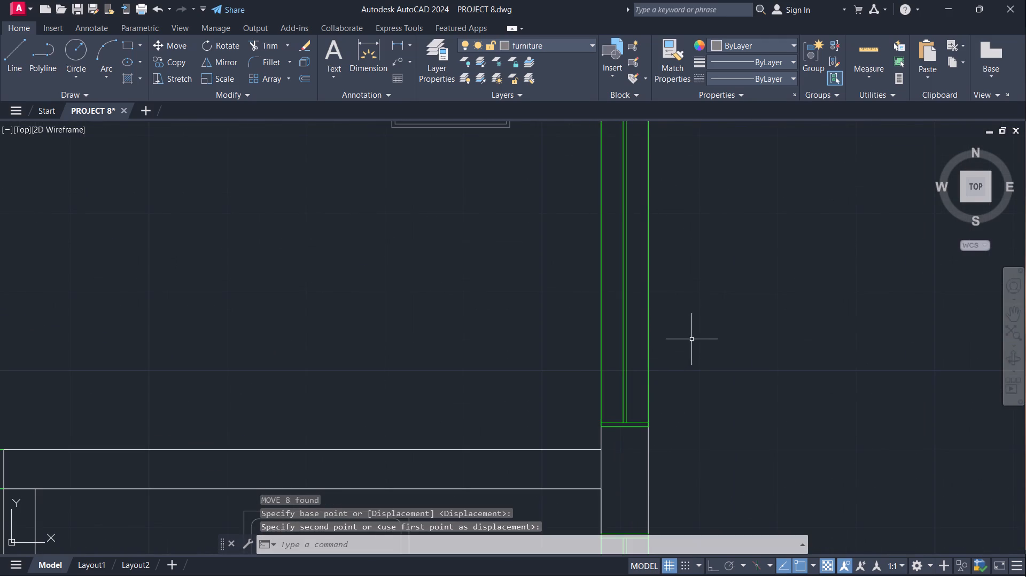
# Measure the gap between the window's lower end and the inner wall corner with a linear dimension.
pyautogui.click(397, 46)
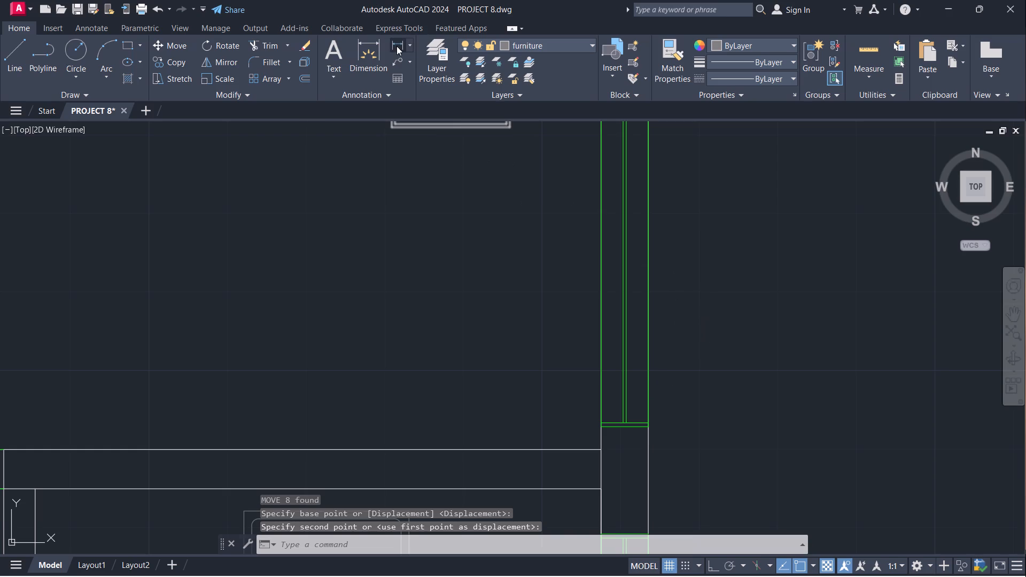
pyautogui.click(600, 450)
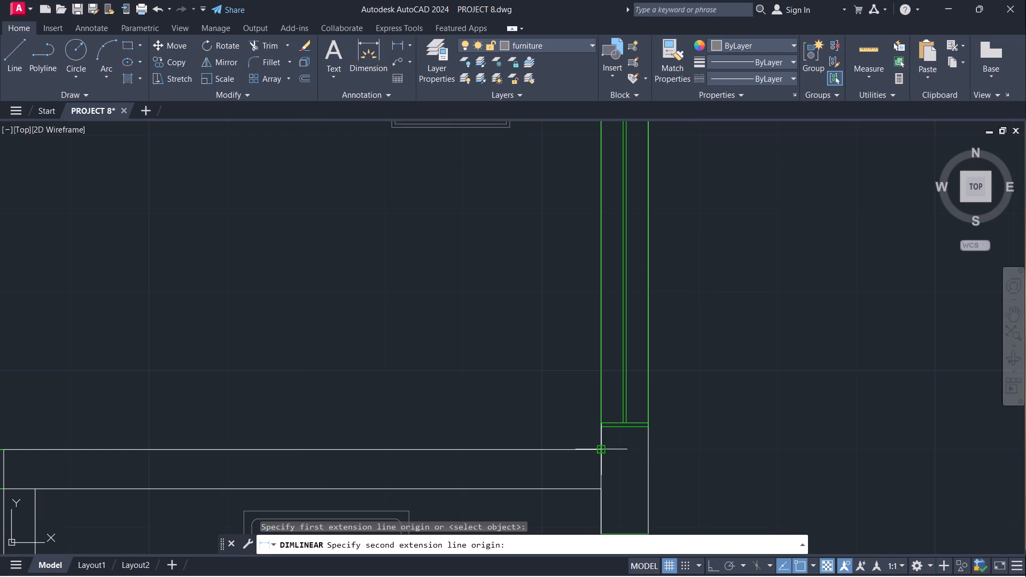
pyautogui.click(602, 426)
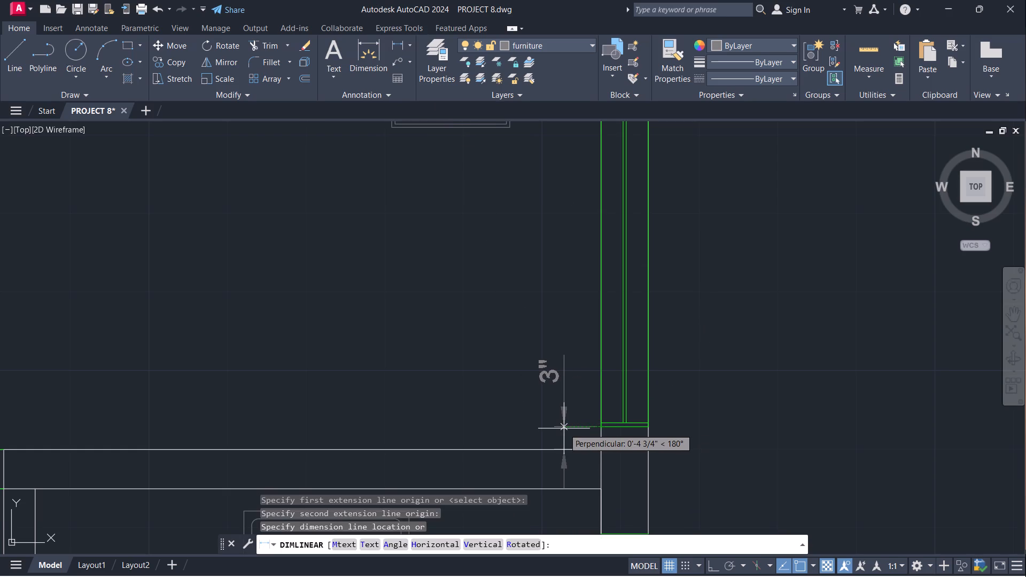
pyautogui.press('Escape')
# Move this room's narrow block by its upper corner slightly up and closer to the outer wall, beside the relocated window.
pyautogui.scroll(-3, 522, 370)
pyautogui.moveTo(587, 251); pyautogui.dragTo(636, 398, button='middle')
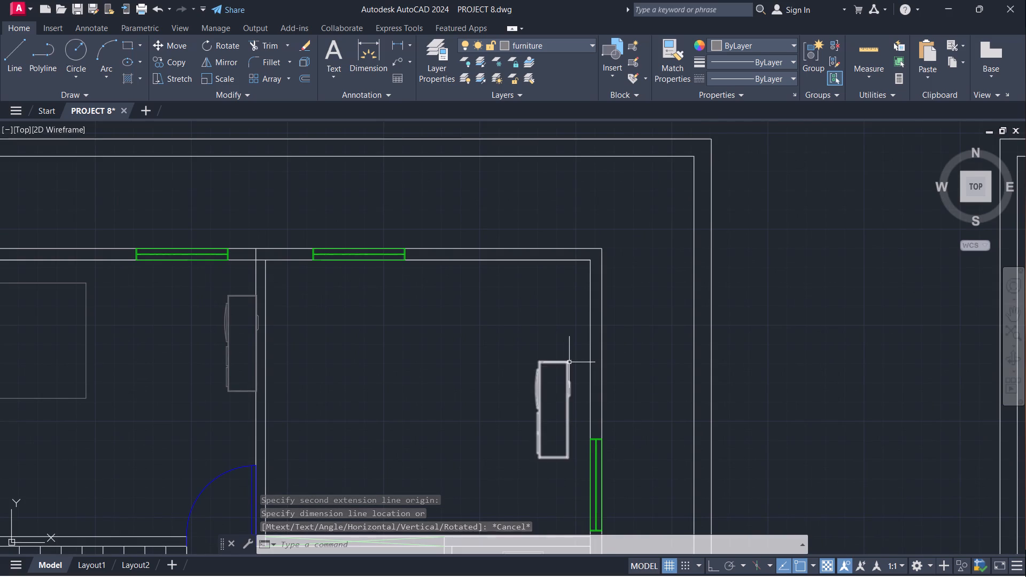
pyautogui.click(569, 362)
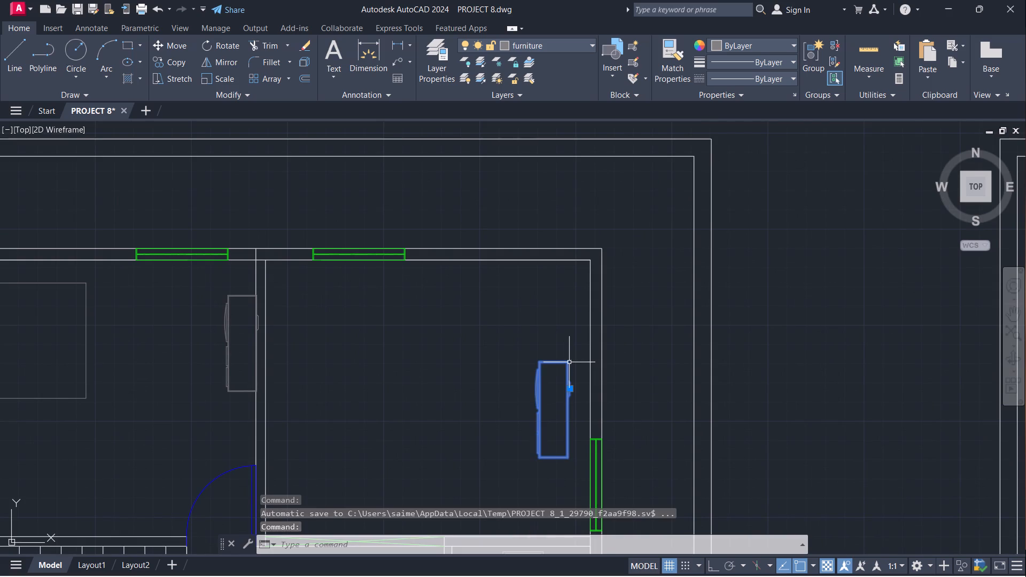
pyautogui.press('m')
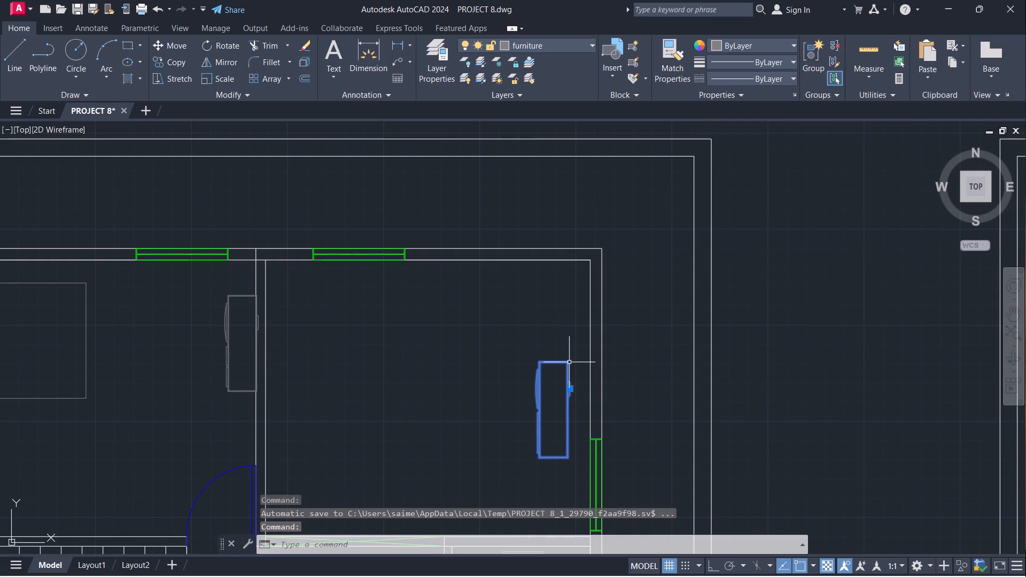
pyautogui.press('Return')
pyautogui.click(569, 362)
pyautogui.click(567, 364)
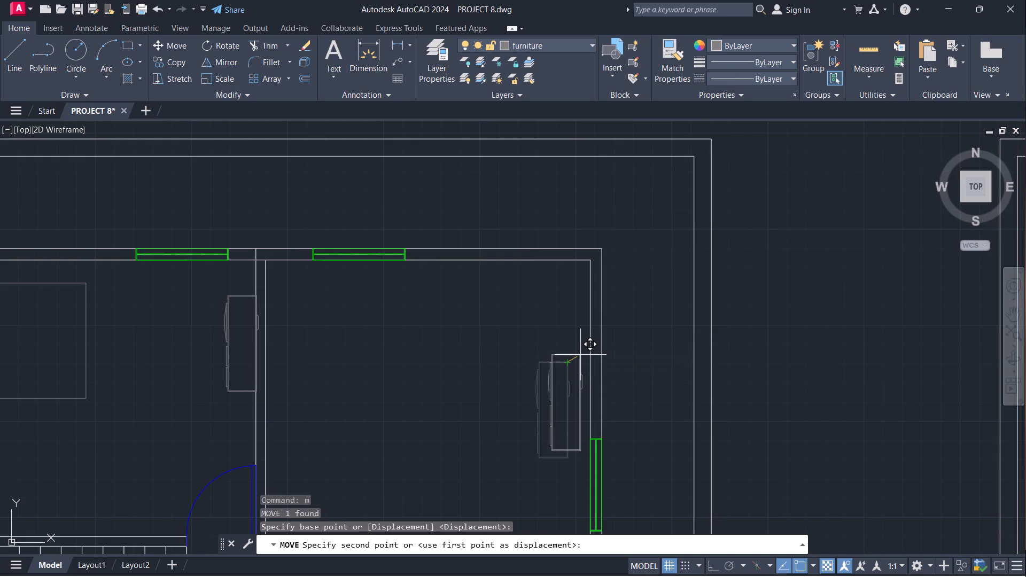
pyautogui.click(580, 353)
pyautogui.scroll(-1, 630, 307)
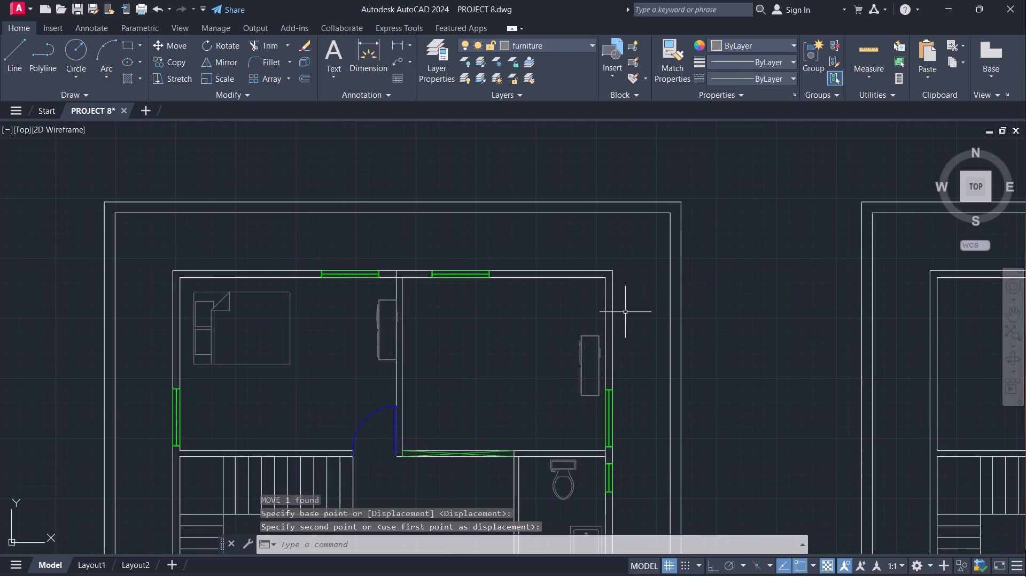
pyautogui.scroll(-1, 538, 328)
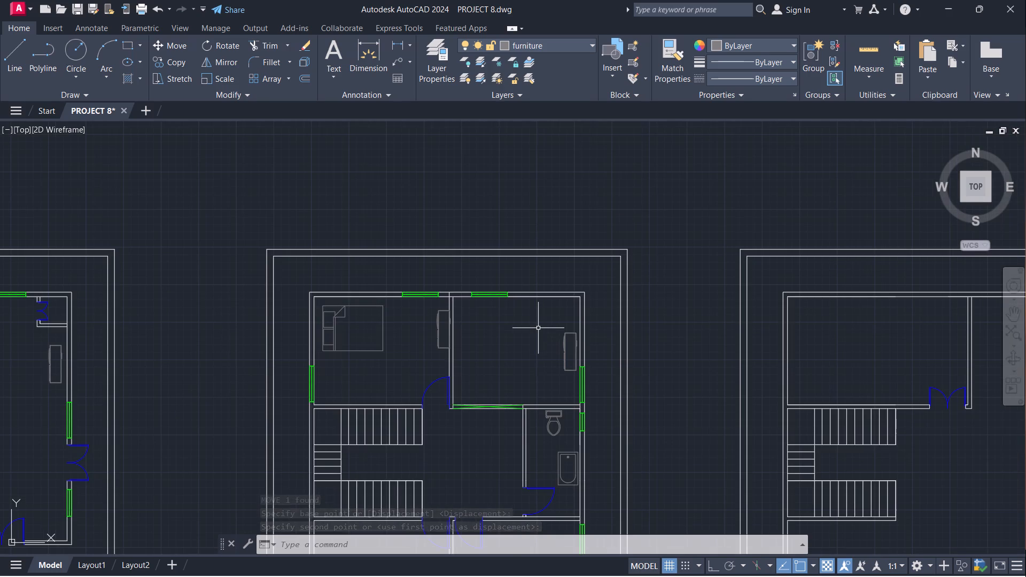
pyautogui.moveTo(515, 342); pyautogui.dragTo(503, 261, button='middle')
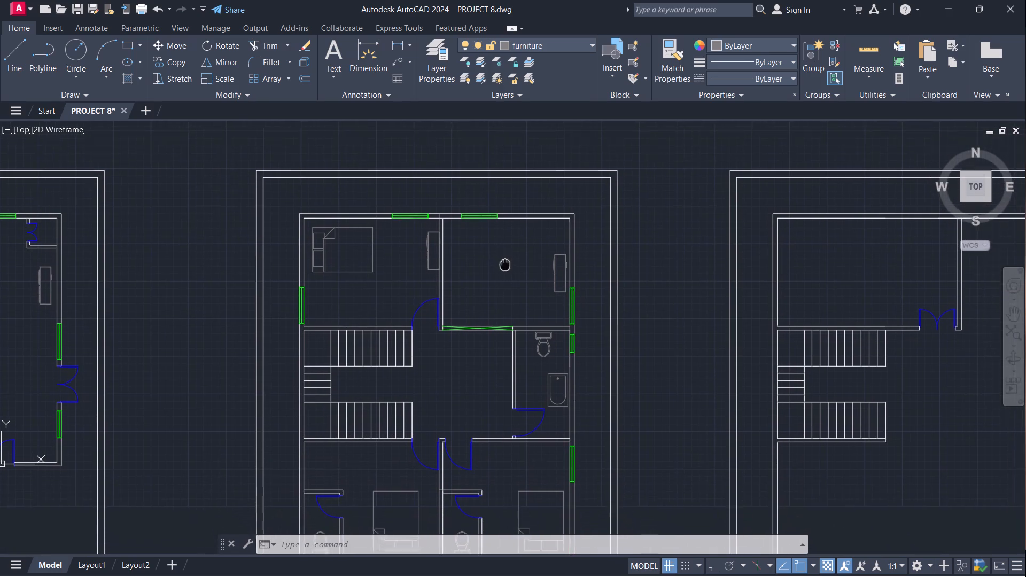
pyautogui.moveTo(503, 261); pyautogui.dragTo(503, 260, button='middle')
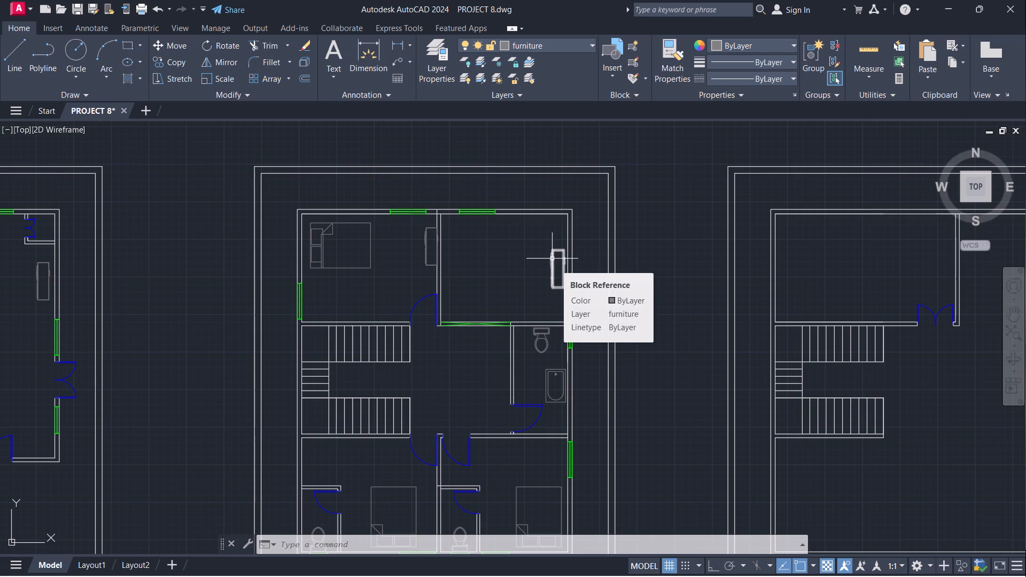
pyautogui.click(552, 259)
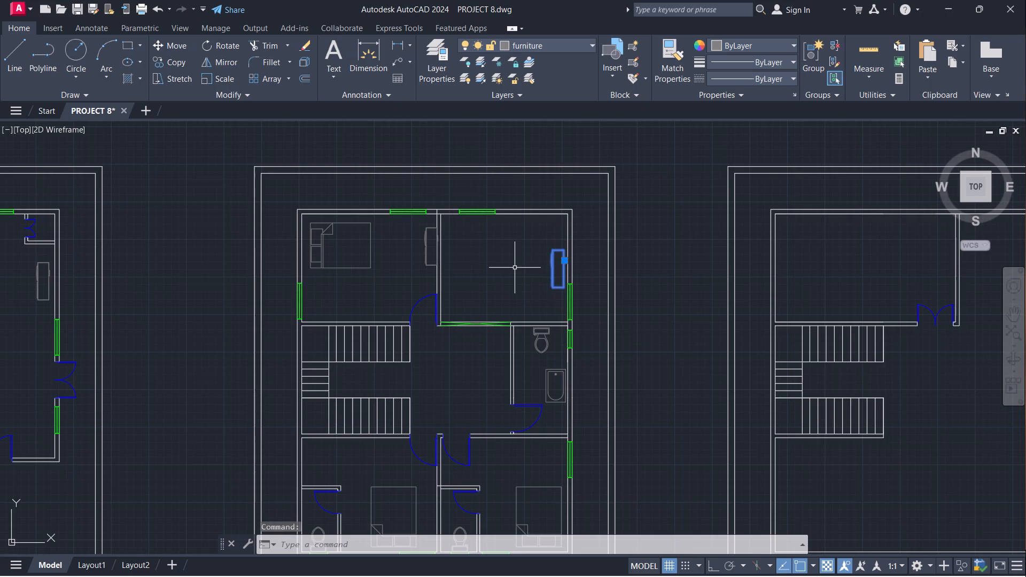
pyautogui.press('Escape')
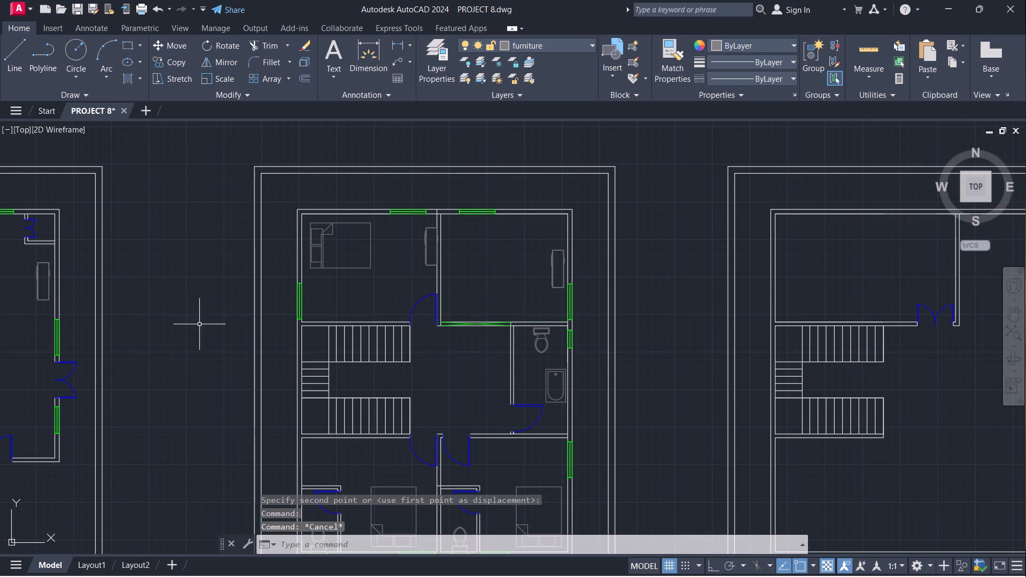
# Erase the narrow rectangular block beside the outer wall in the first plan's large room, above the window.
pyautogui.moveTo(208, 318); pyautogui.dragTo(401, 227, button='middle')
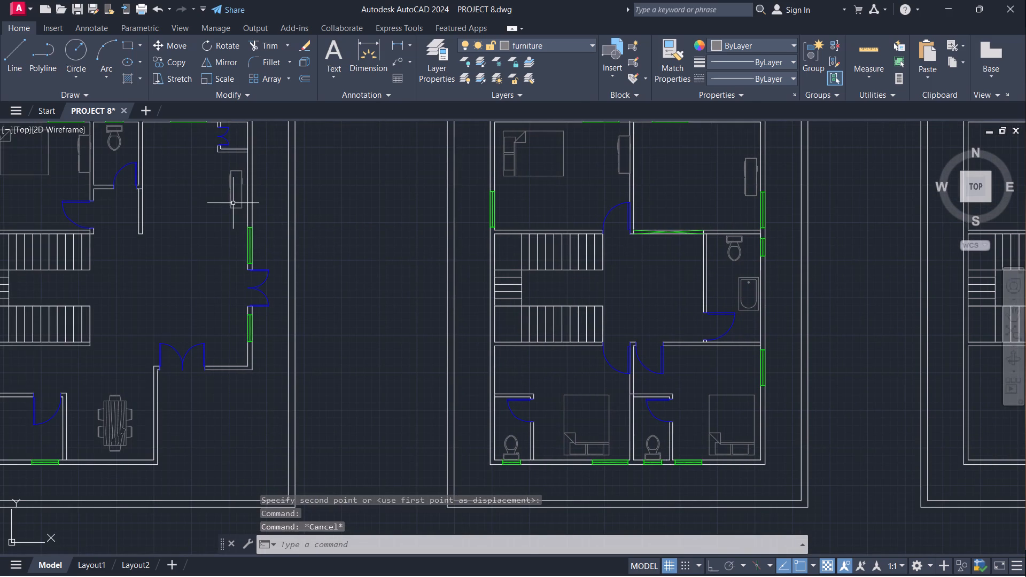
pyautogui.click(229, 199)
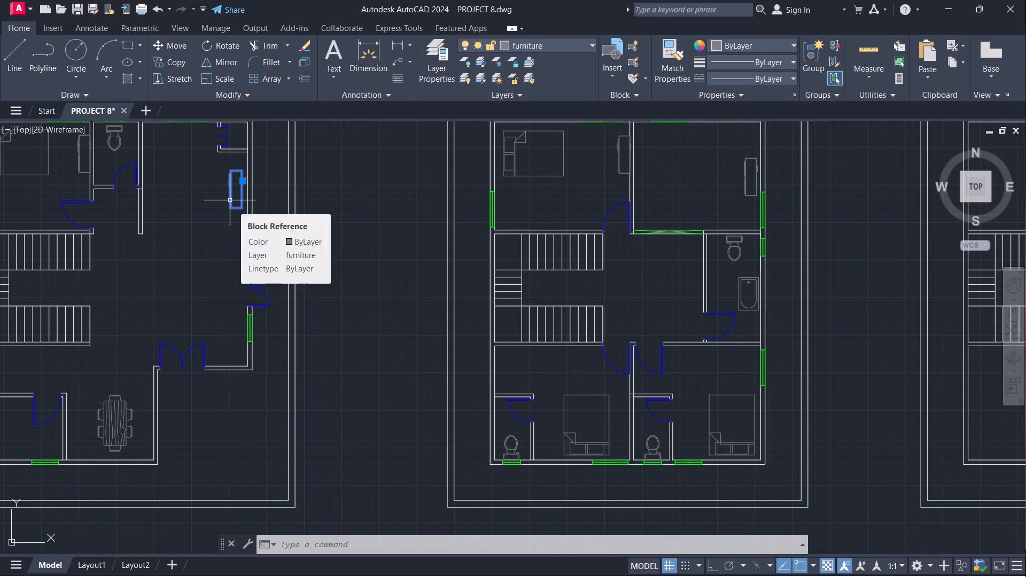
pyautogui.press('e')
pyautogui.press('Return')
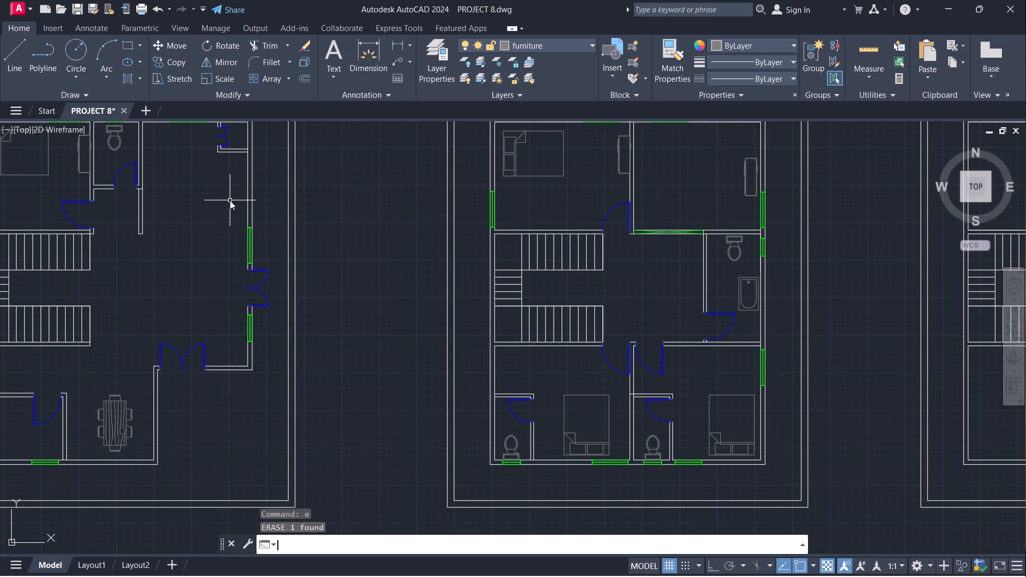
# Copy the second plan's narrow outer-wall block by its upper corner into the lower bedroom below the staircase, above its bathroom.
pyautogui.scroll(-1, 213, 223)
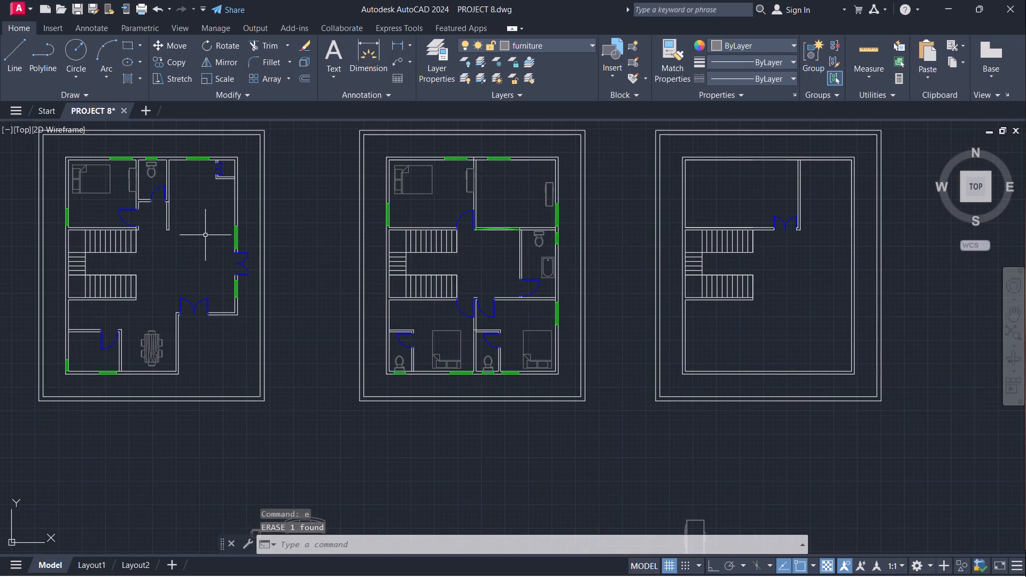
pyautogui.moveTo(205, 235); pyautogui.dragTo(195, 253, button='middle')
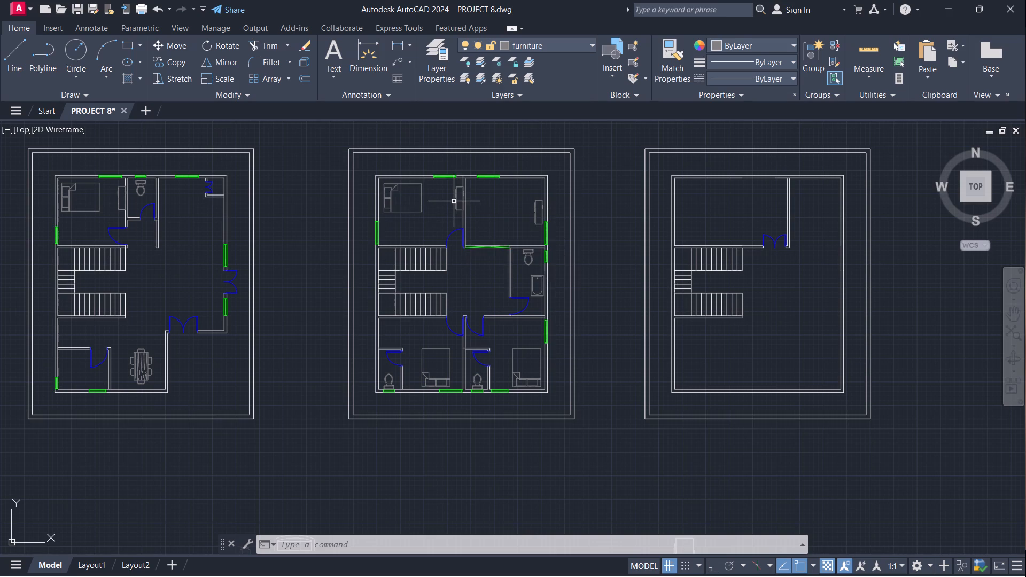
pyautogui.click(537, 209)
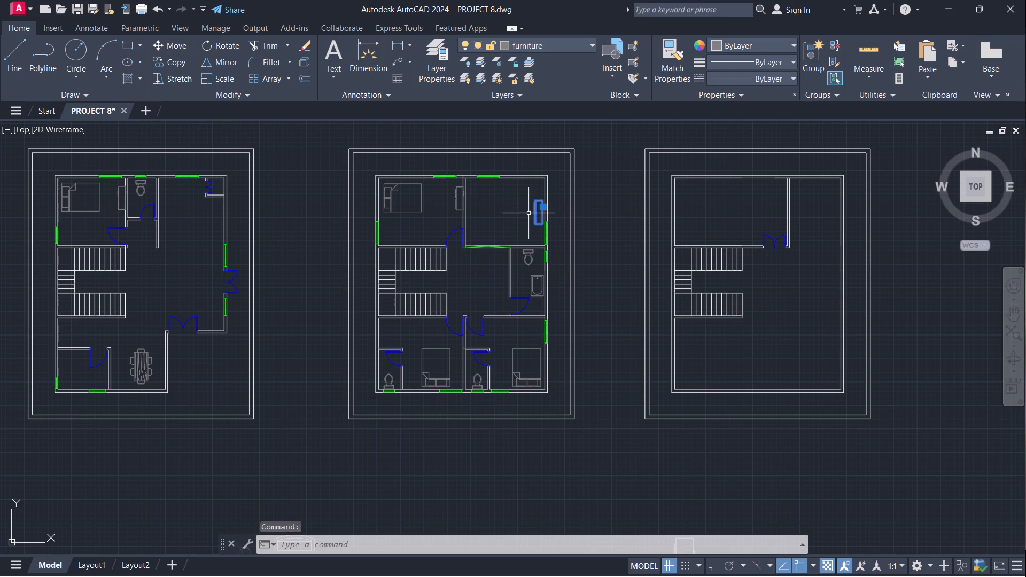
pyautogui.press('c')
pyautogui.press('o')
pyautogui.press('Return')
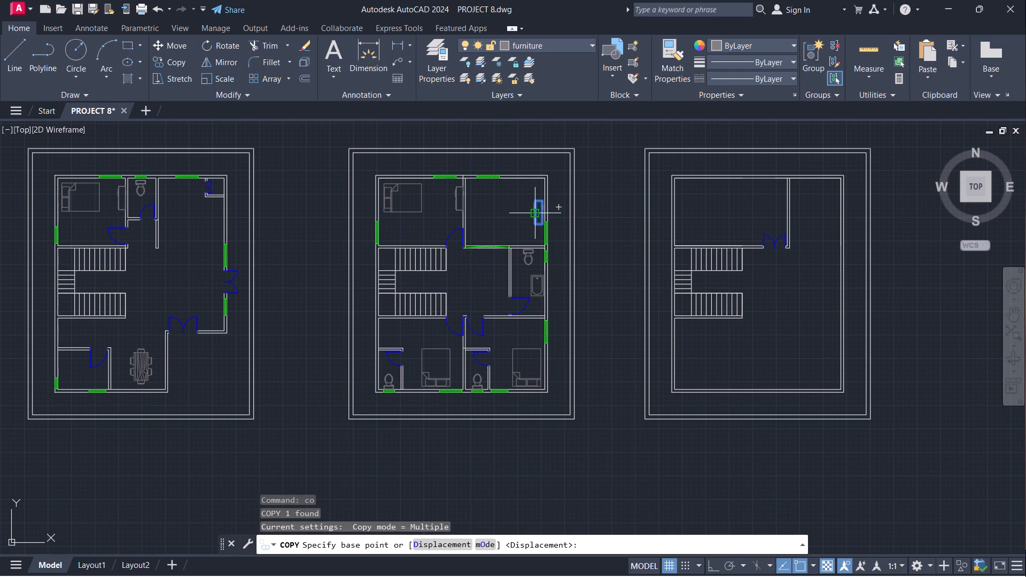
pyautogui.click(534, 203)
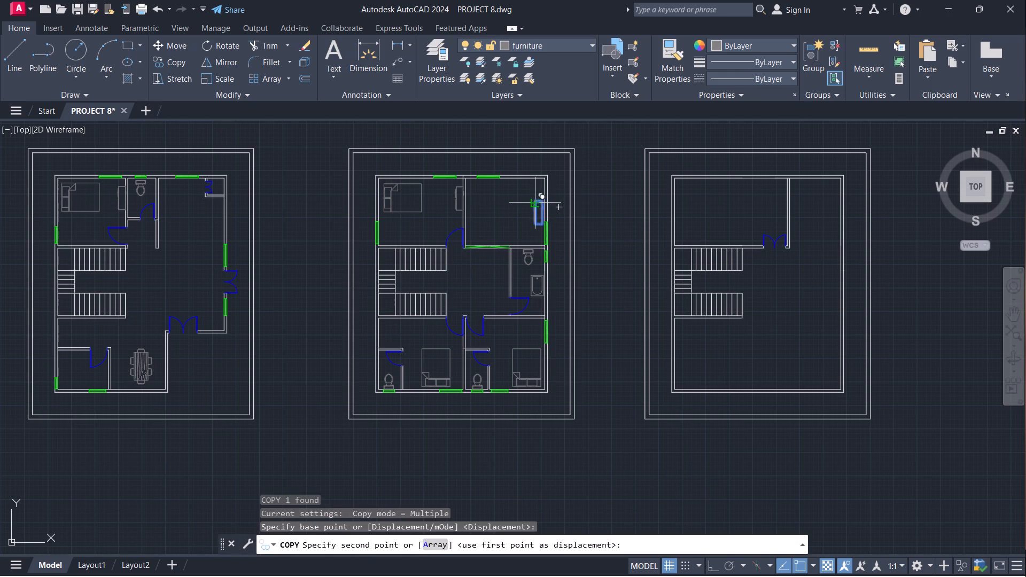
pyautogui.scroll(3, 399, 331)
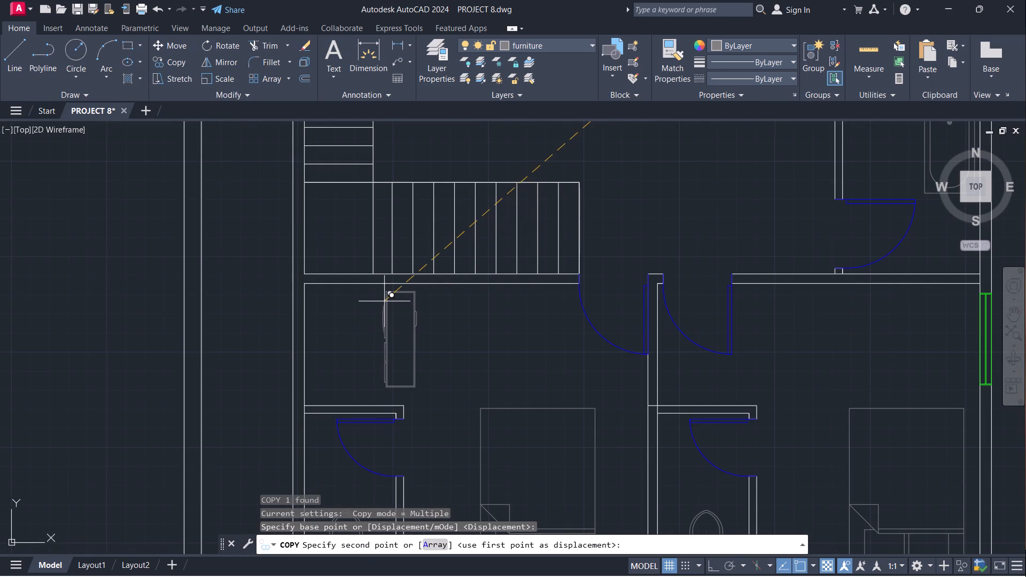
pyautogui.click(384, 300)
# Place another copy in the third plan's upper room above the staircase, and finish copying.
pyautogui.scroll(-2, 643, 276)
pyautogui.moveTo(678, 221); pyautogui.dragTo(659, 224, button='middle')
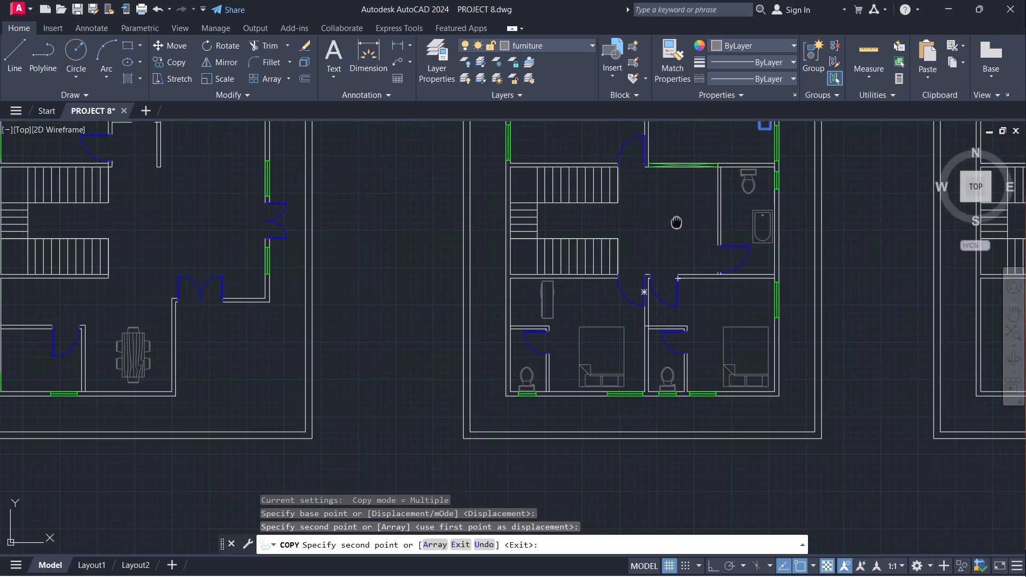
pyautogui.moveTo(659, 224); pyautogui.dragTo(324, 318, button='middle')
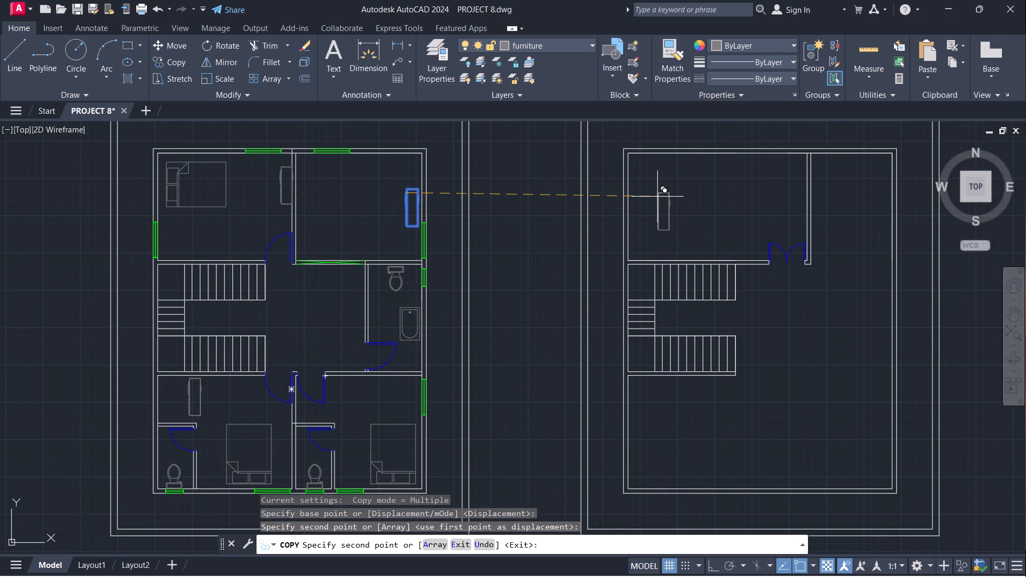
pyautogui.click(658, 197)
pyautogui.press('Escape')
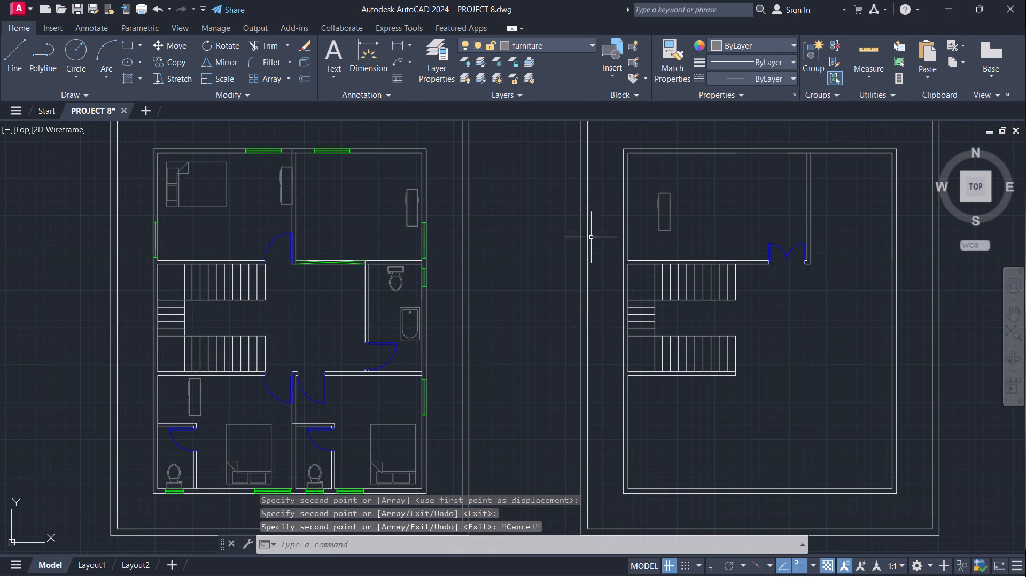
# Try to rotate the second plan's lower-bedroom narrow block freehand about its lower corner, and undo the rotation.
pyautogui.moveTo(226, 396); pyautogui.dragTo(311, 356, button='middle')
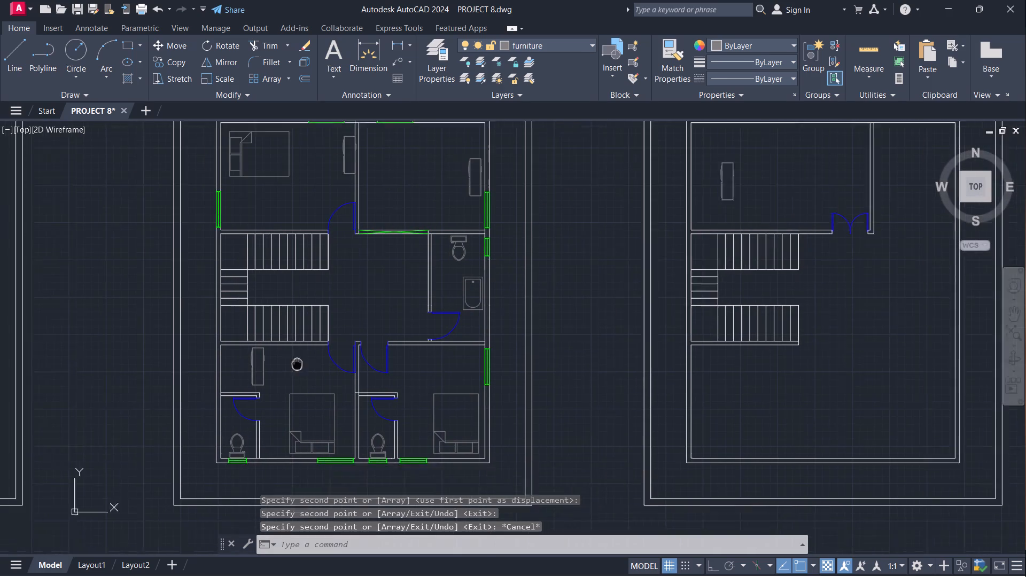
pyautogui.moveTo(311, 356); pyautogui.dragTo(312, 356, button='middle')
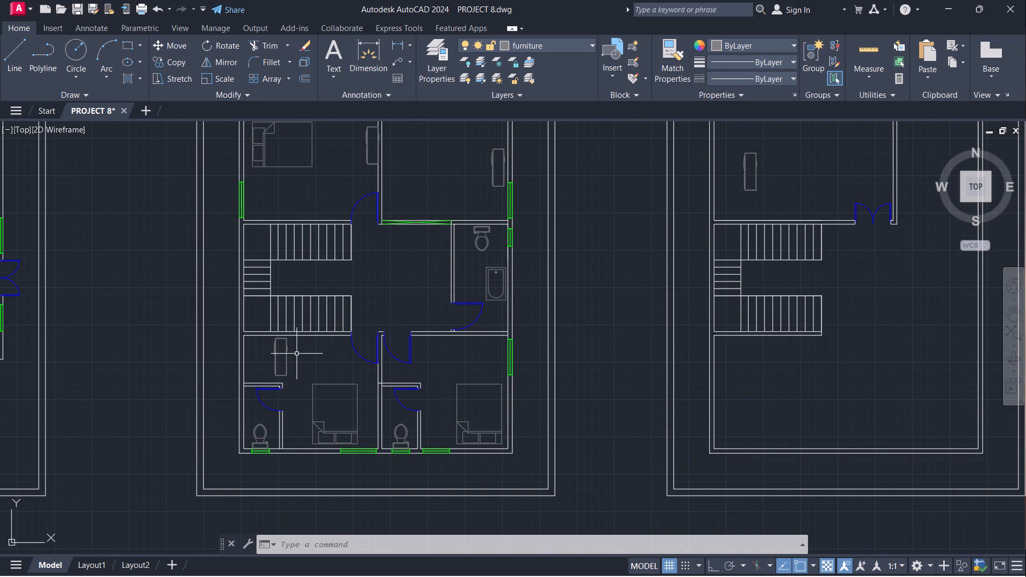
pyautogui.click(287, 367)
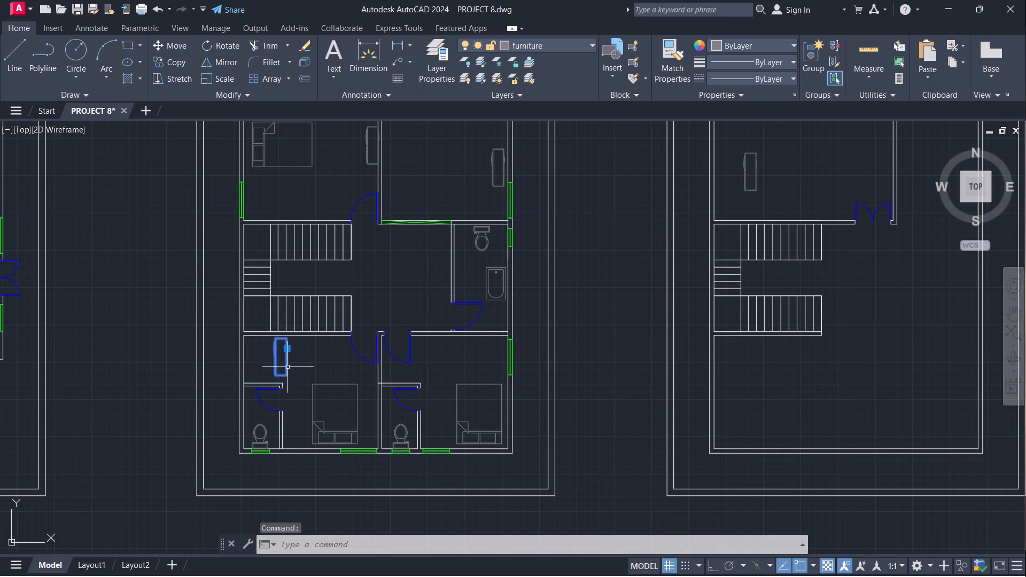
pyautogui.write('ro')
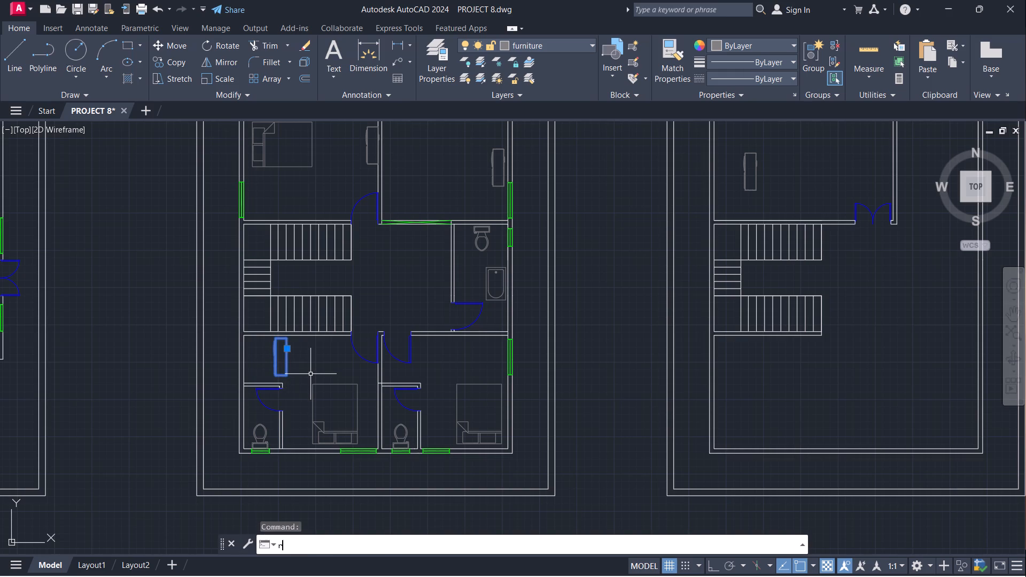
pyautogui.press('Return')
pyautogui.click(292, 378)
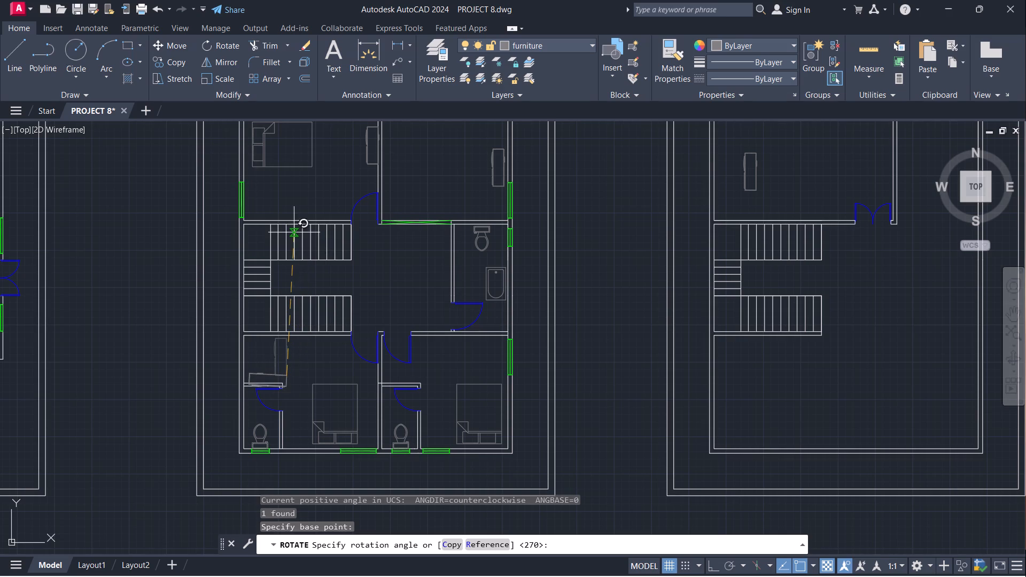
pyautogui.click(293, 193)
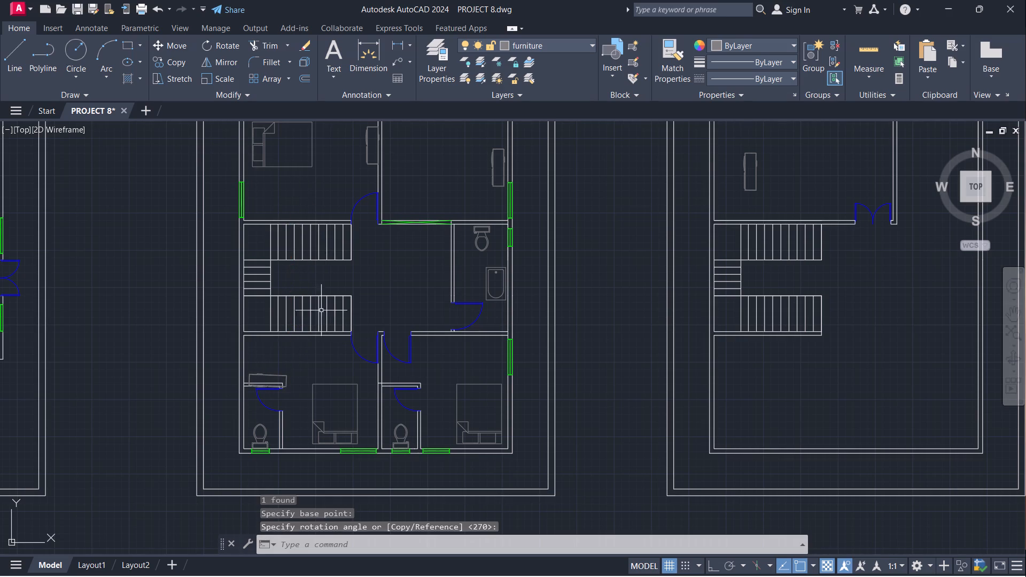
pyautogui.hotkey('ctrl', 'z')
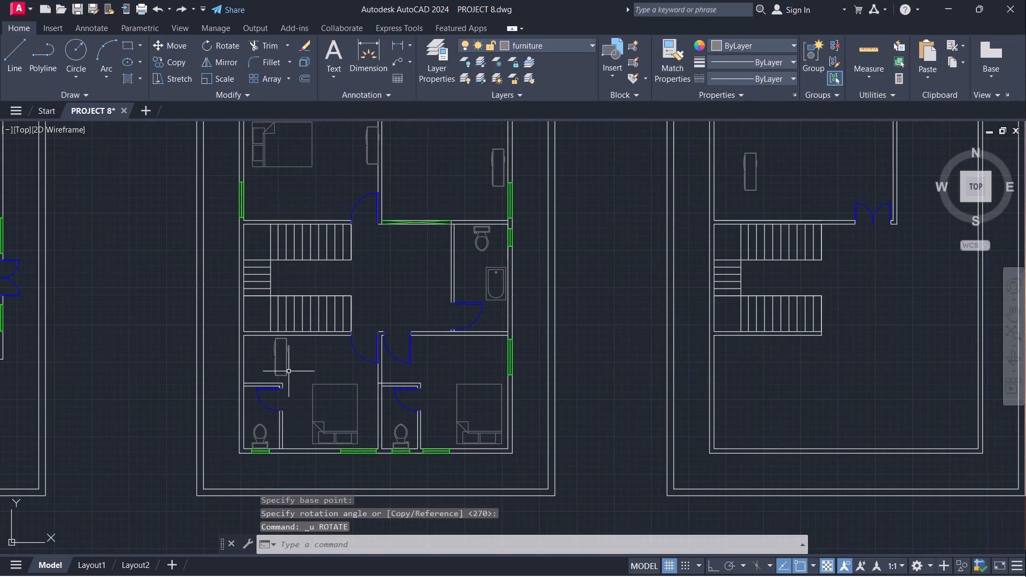
# With Ortho on, rotate this bedroom's narrow block 90° counterclockwise about its lower end, laying it along the bathroom wall.
pyautogui.click(286, 375)
pyautogui.write('ro')
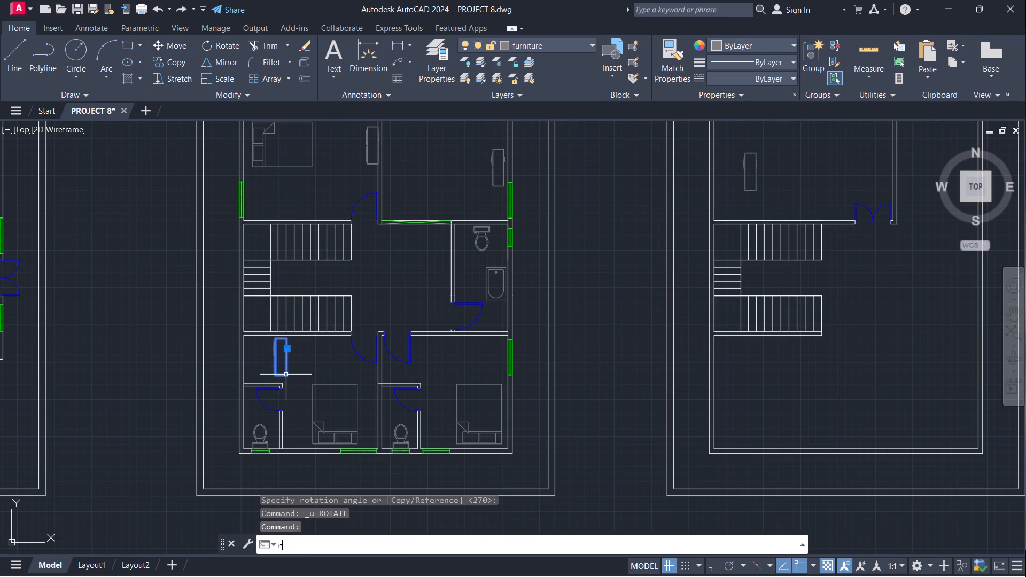
pyautogui.press('Return')
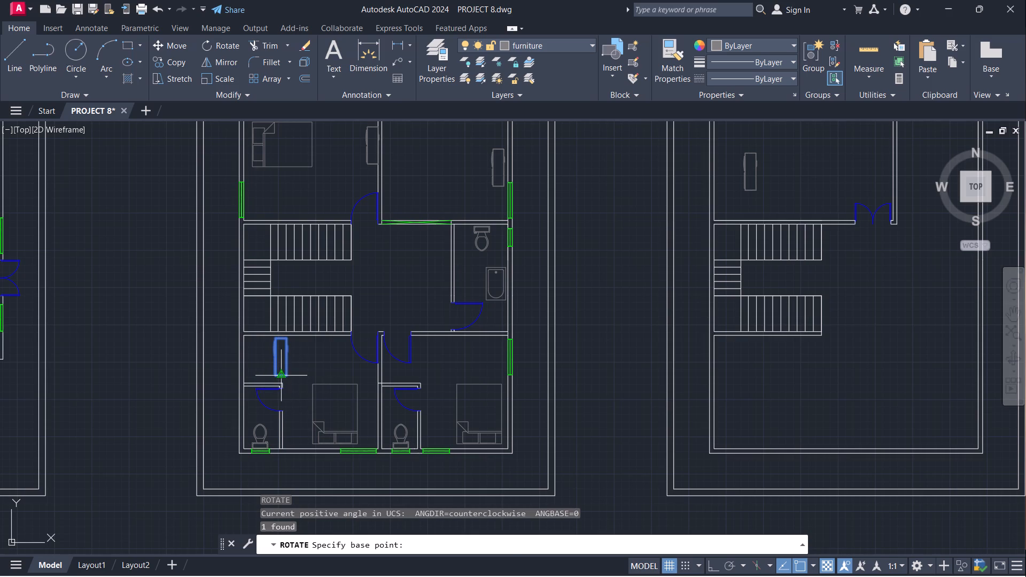
pyautogui.click(283, 378)
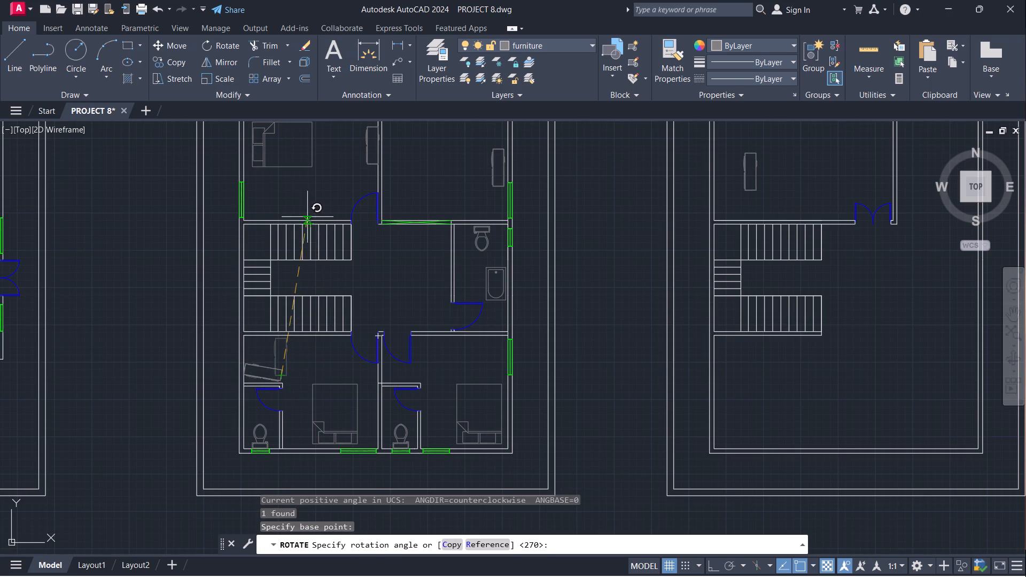
pyautogui.press('F8')
pyautogui.click(292, 199)
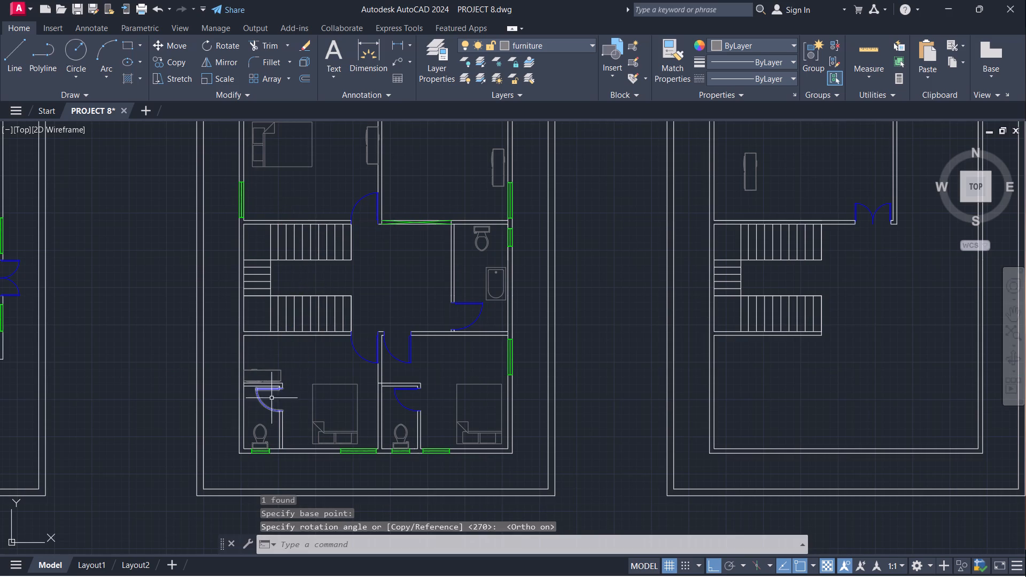
# With Ortho off, move the second plan's horizontal narrow block by its upper-right corner into the adjacent lower bedroom, just below the bathroom's wall.
pyautogui.click(271, 368)
pyautogui.click(272, 374)
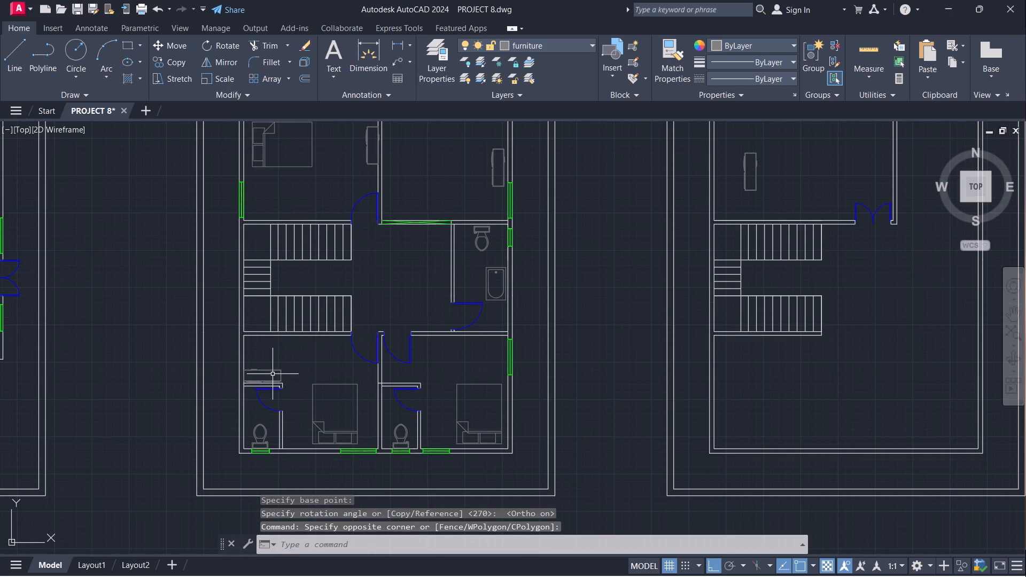
pyautogui.click(281, 373)
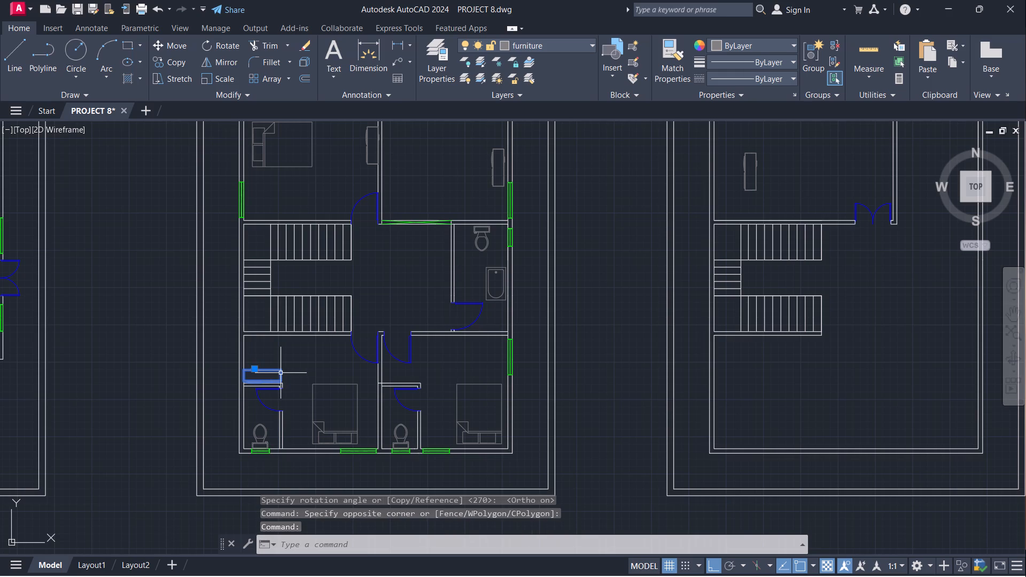
pyautogui.press('m')
pyautogui.press('Return')
pyautogui.scroll(3, 309, 372)
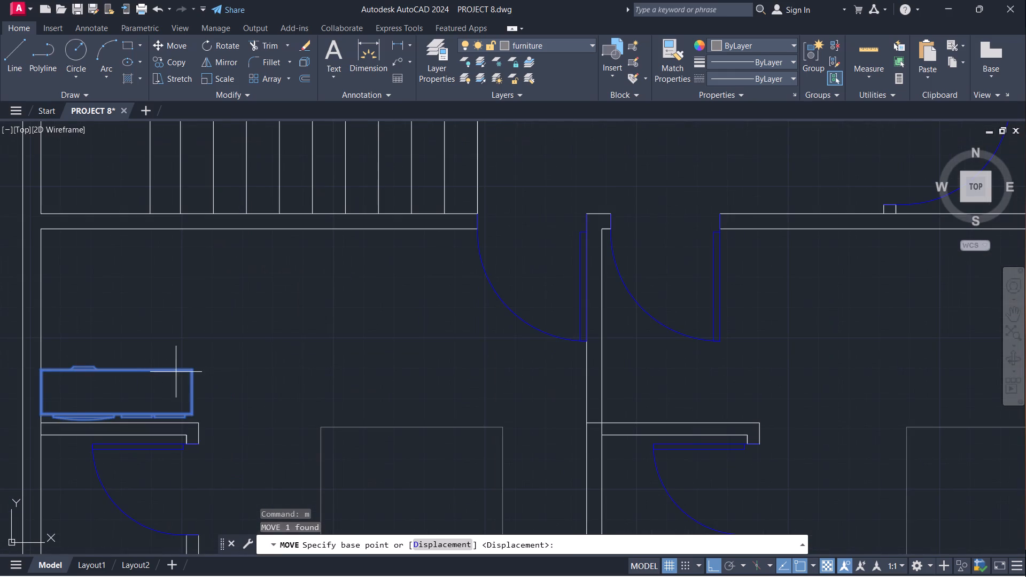
pyautogui.click(192, 368)
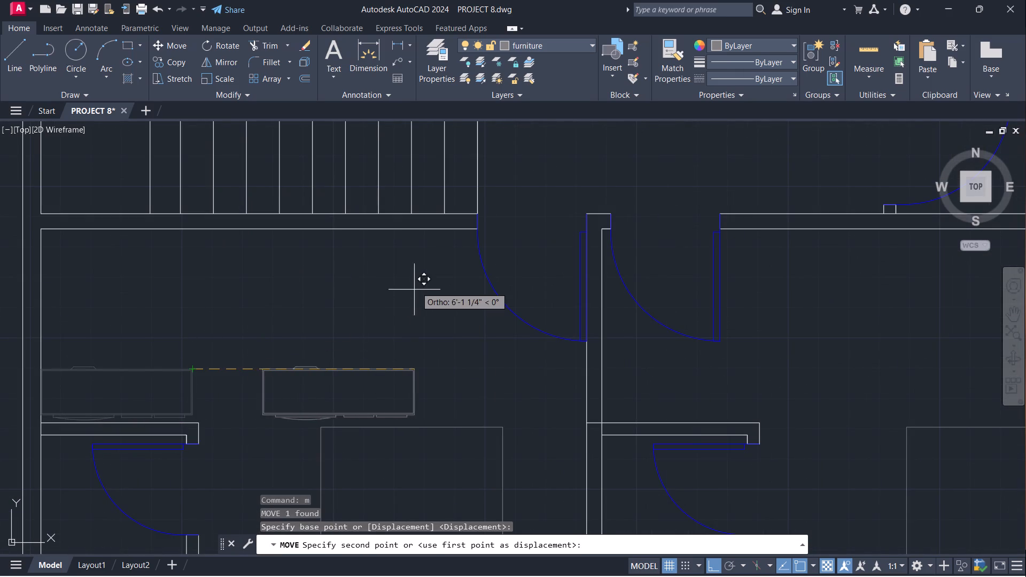
pyautogui.press('F8')
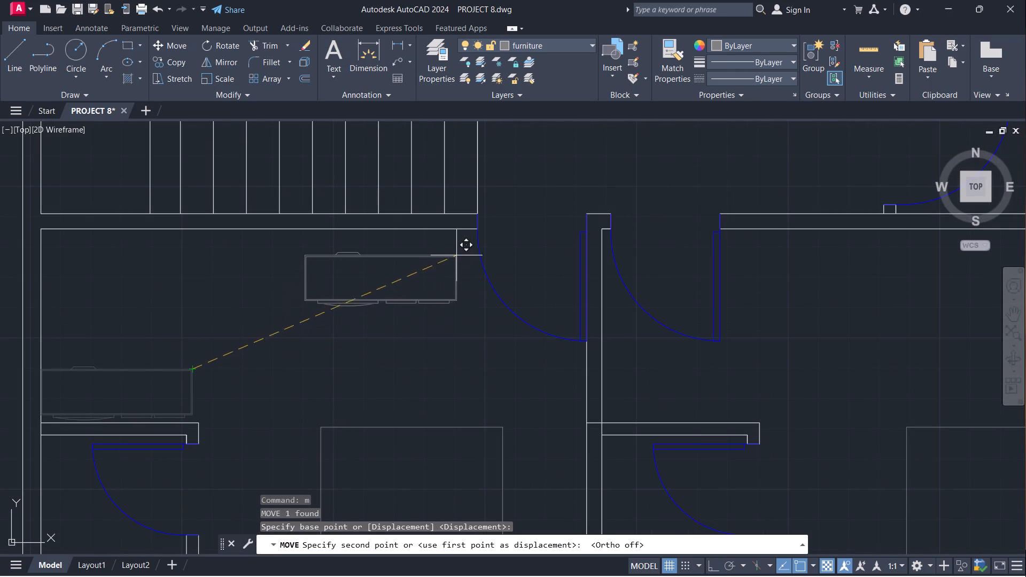
pyautogui.scroll(1, 455, 241)
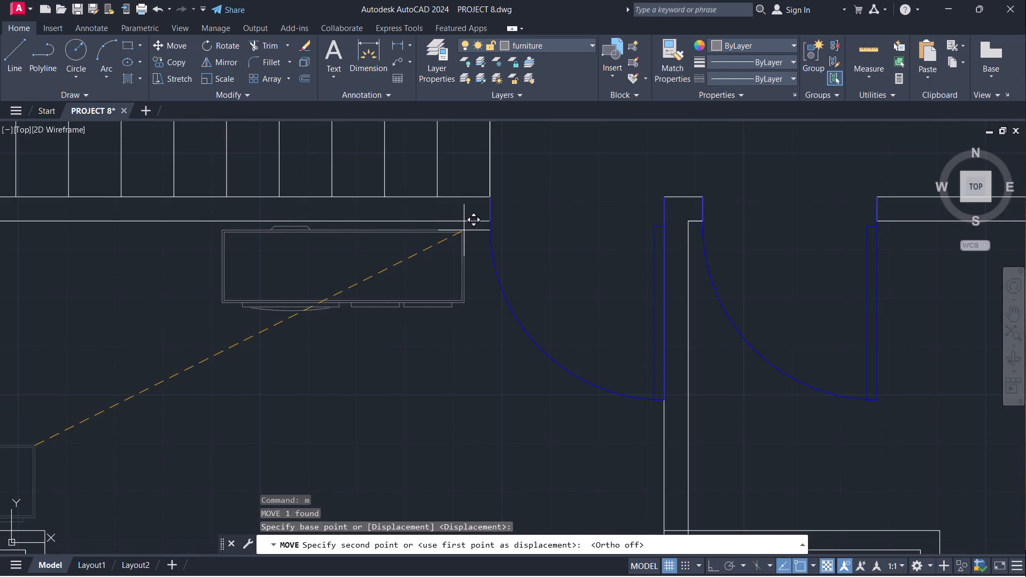
pyautogui.scroll(-1, 463, 230)
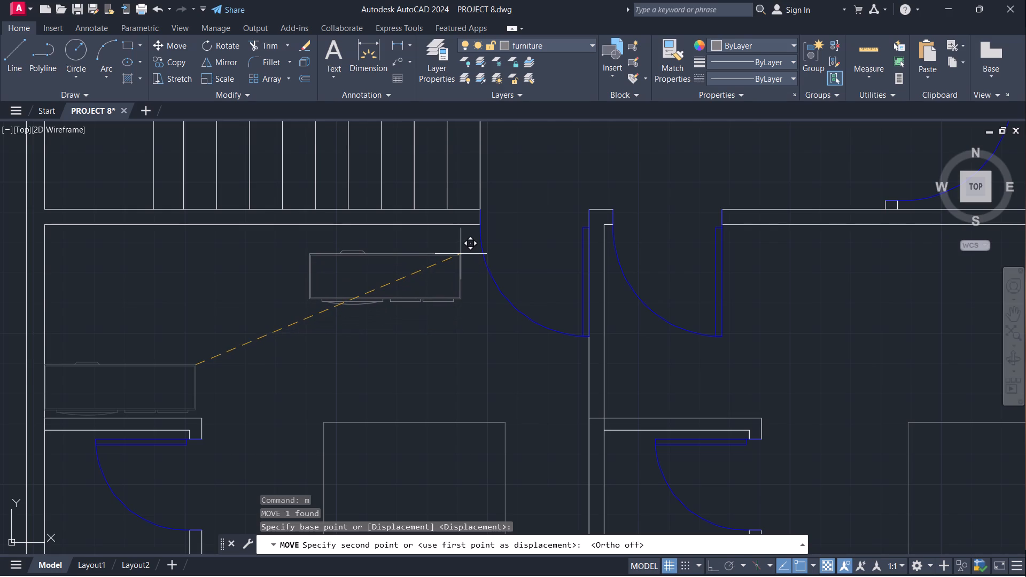
pyautogui.scroll(-1, 461, 254)
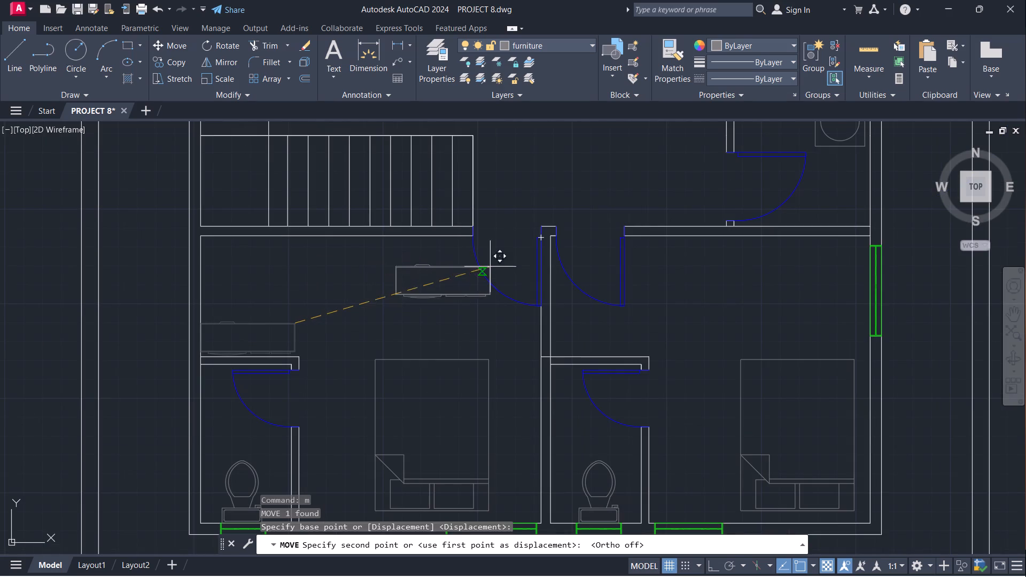
pyautogui.scroll(1, 836, 257)
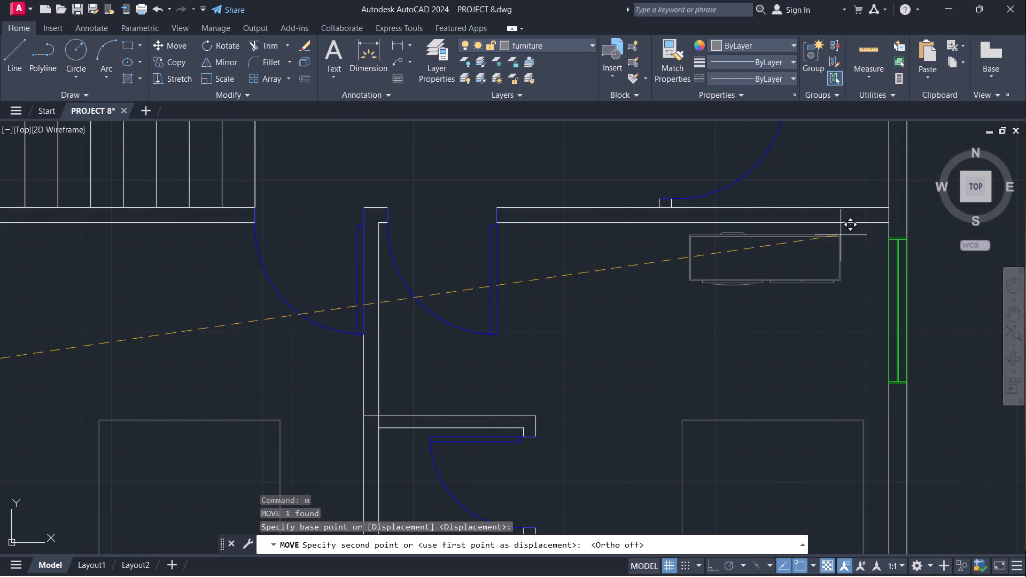
pyautogui.click(841, 235)
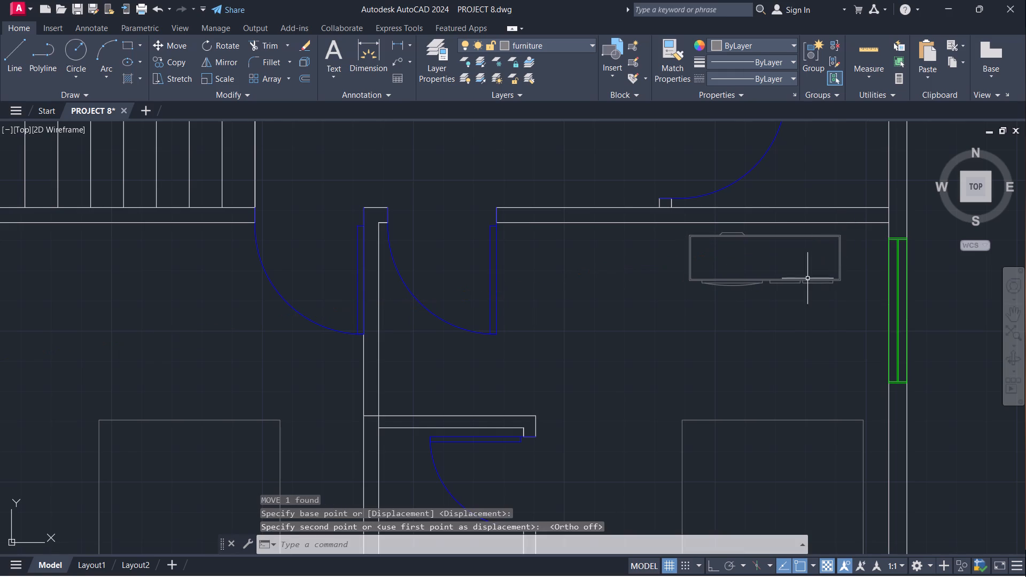
# With Ortho on, mirror the third plan's narrow block about a vertical line just beside it, keeping the source object.
pyautogui.scroll(-2, 784, 307)
pyautogui.moveTo(778, 321); pyautogui.dragTo(675, 360, button='middle')
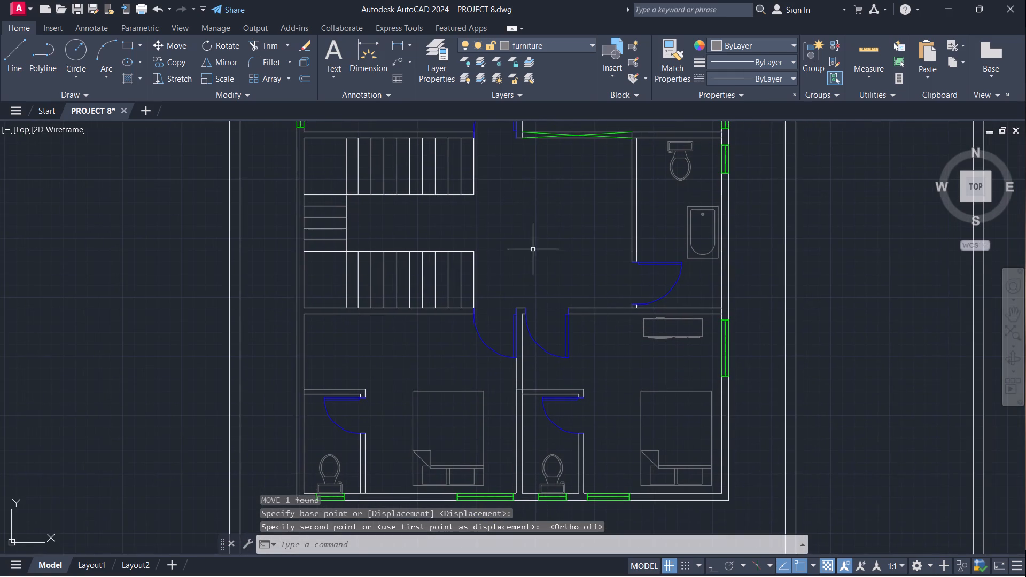
pyautogui.scroll(-3, 534, 248)
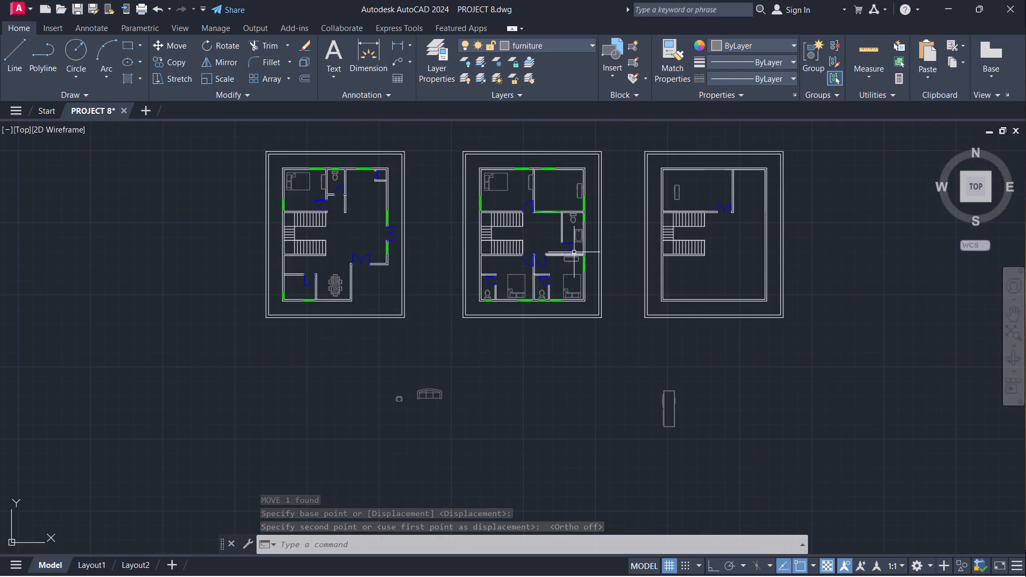
pyautogui.scroll(1, 635, 225)
pyautogui.scroll(1, 704, 183)
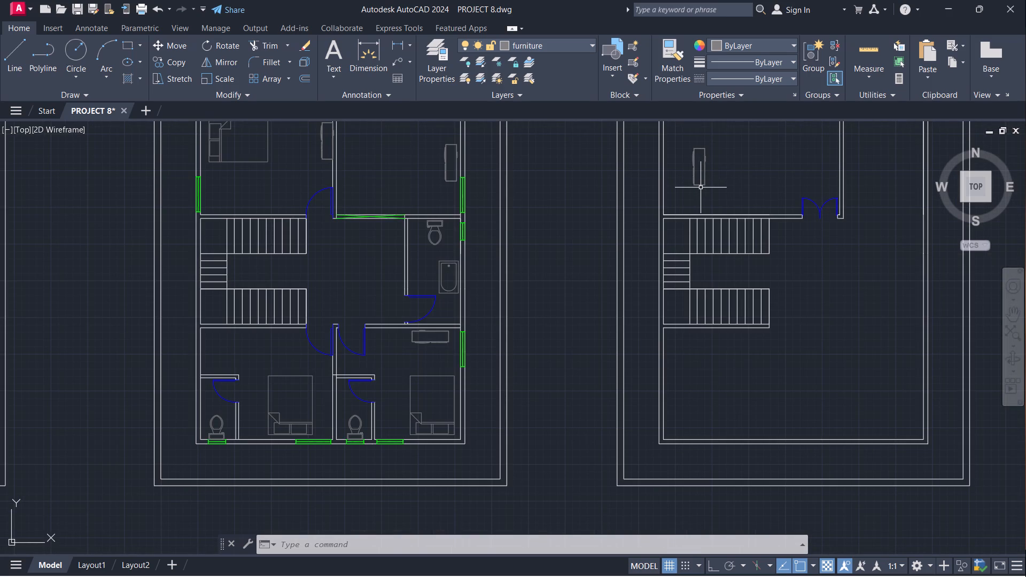
pyautogui.click(704, 182)
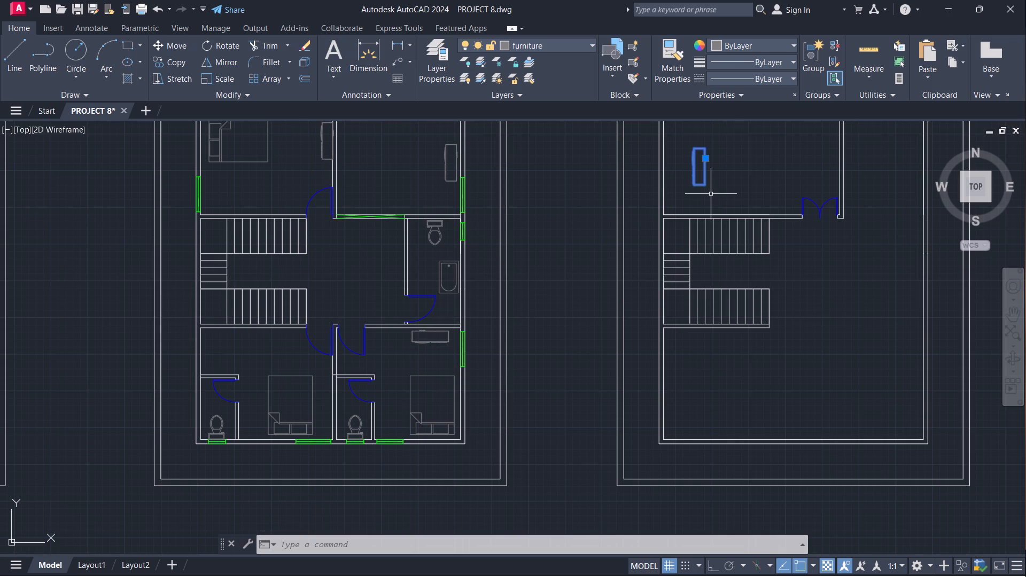
pyautogui.write("mi'")
pyautogui.press('Return')
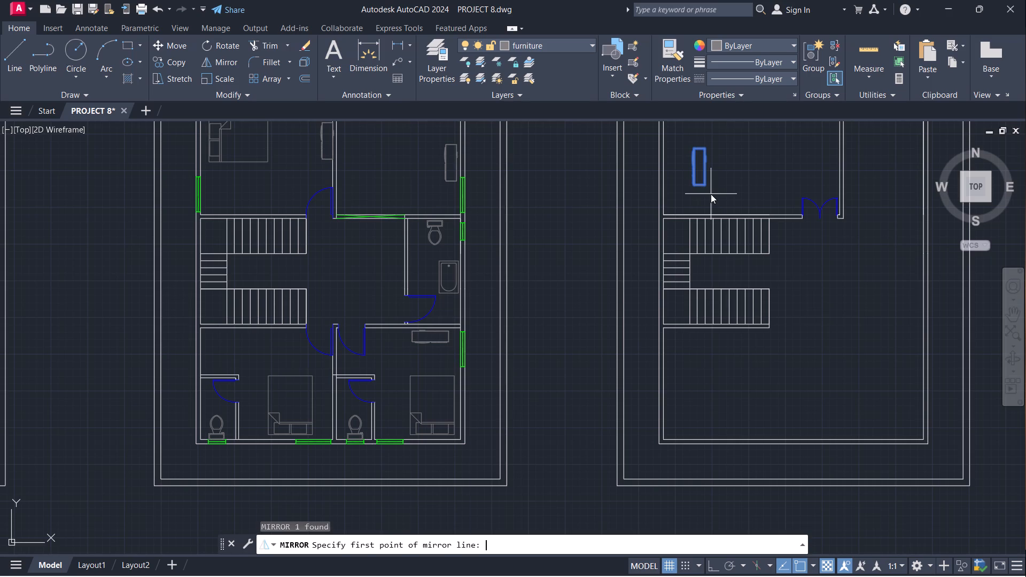
pyautogui.moveTo(711, 192); pyautogui.dragTo(713, 186)
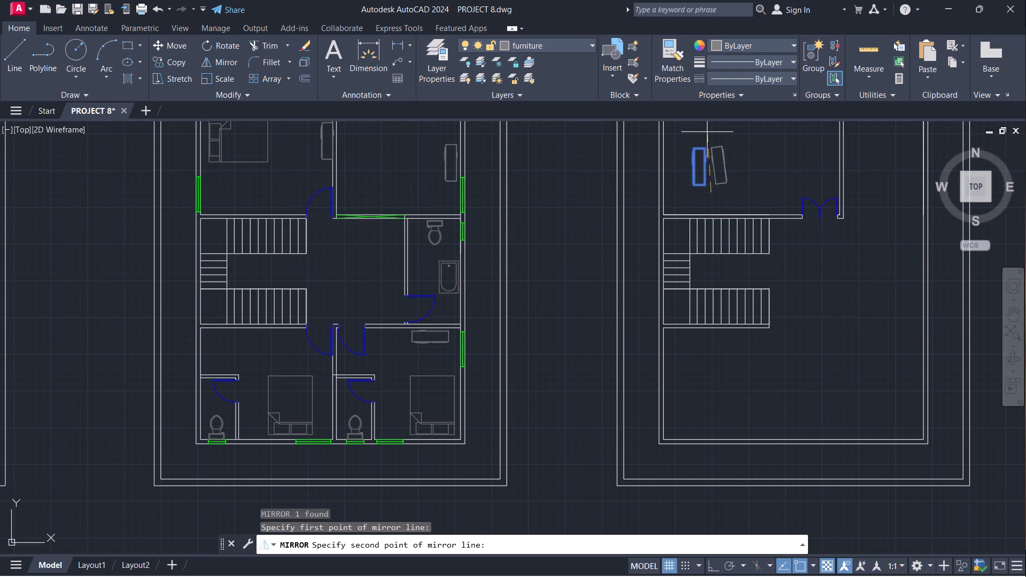
pyautogui.press('F8')
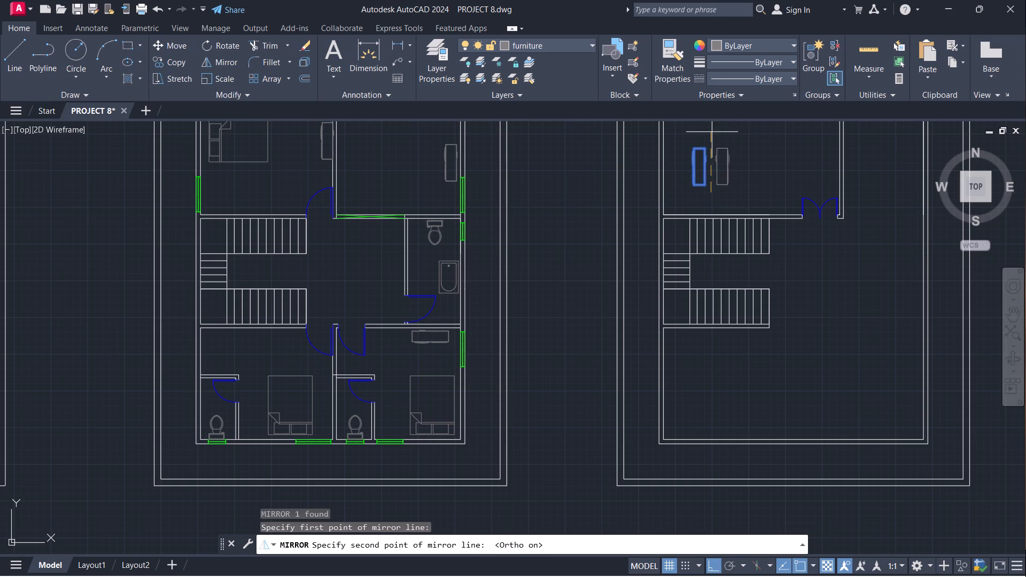
pyautogui.click(712, 132)
pyautogui.press('Return')
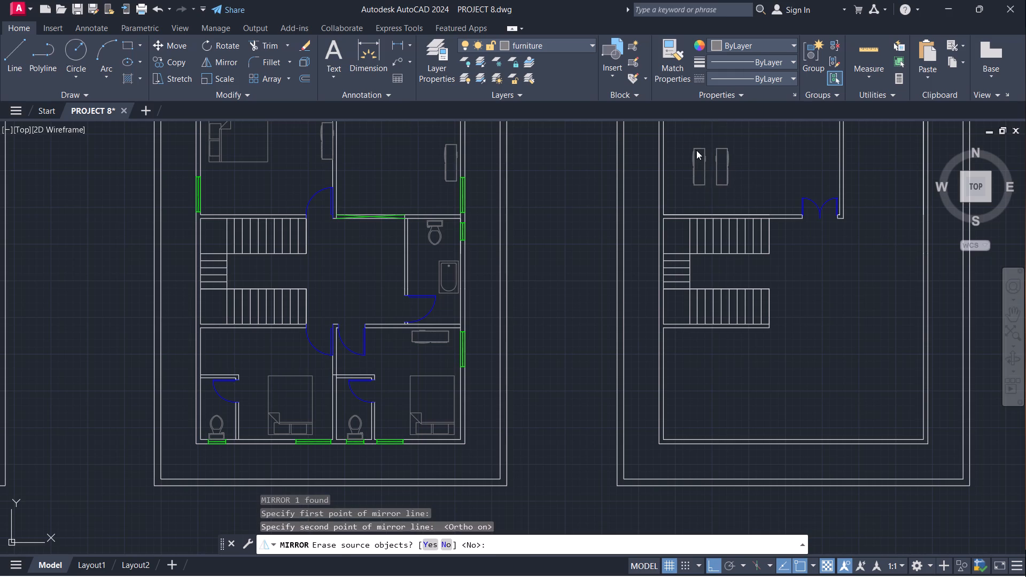
# Erase the original narrow block in the third plan's upper room, leaving its mirrored copy.
pyautogui.click(698, 148)
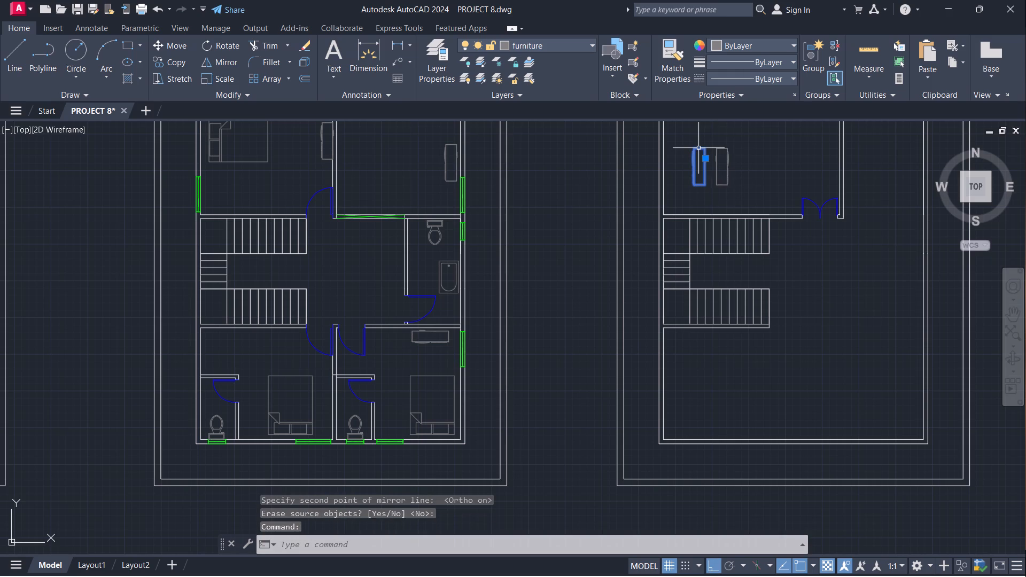
pyautogui.press('e')
pyautogui.press('Return')
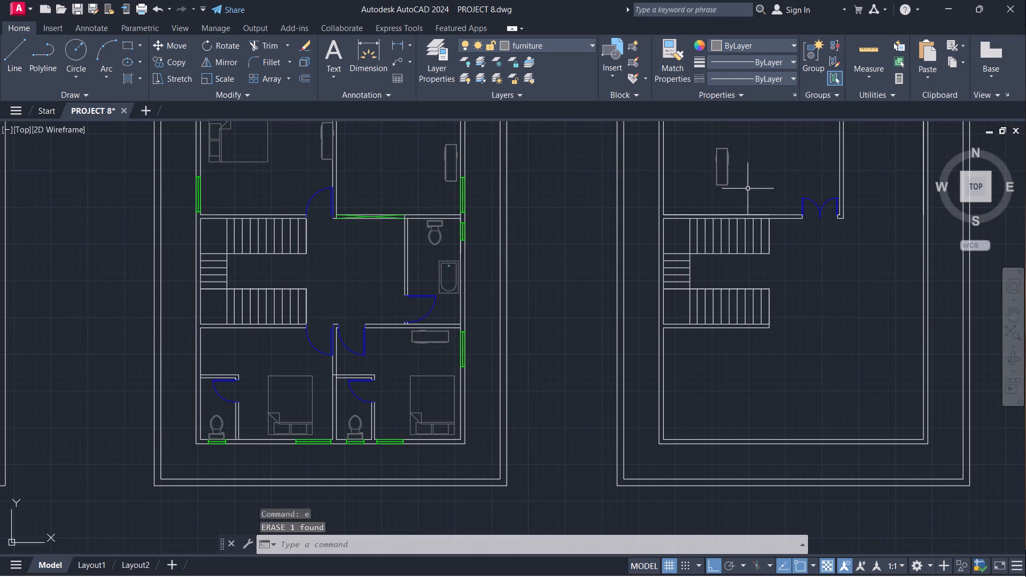
# Scale the third plan's mirrored block up freehand from its upper-left corner to a little over twice its size.
pyautogui.moveTo(747, 171); pyautogui.dragTo(694, 253, button='middle')
pyautogui.click(655, 218)
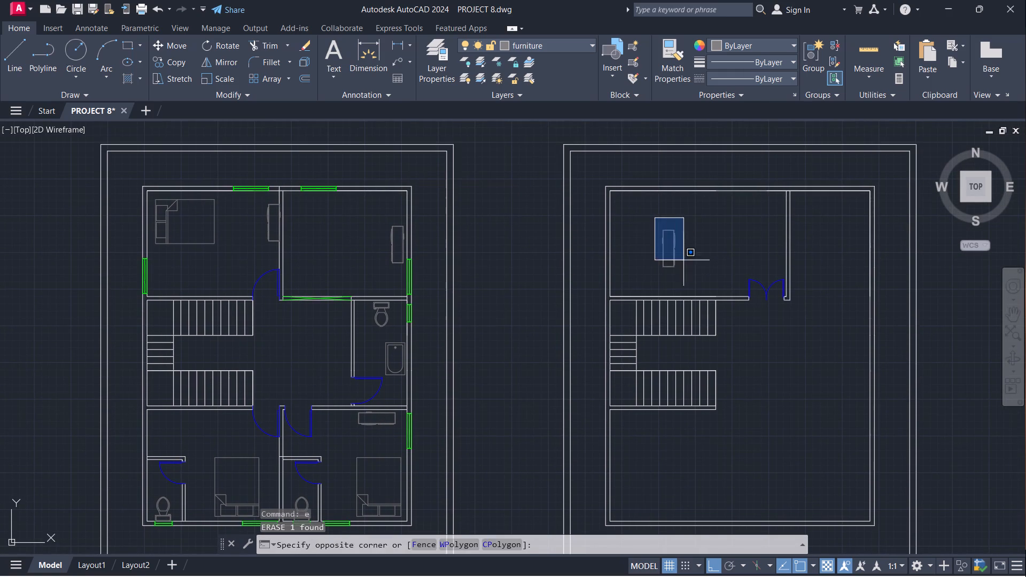
pyautogui.click(694, 278)
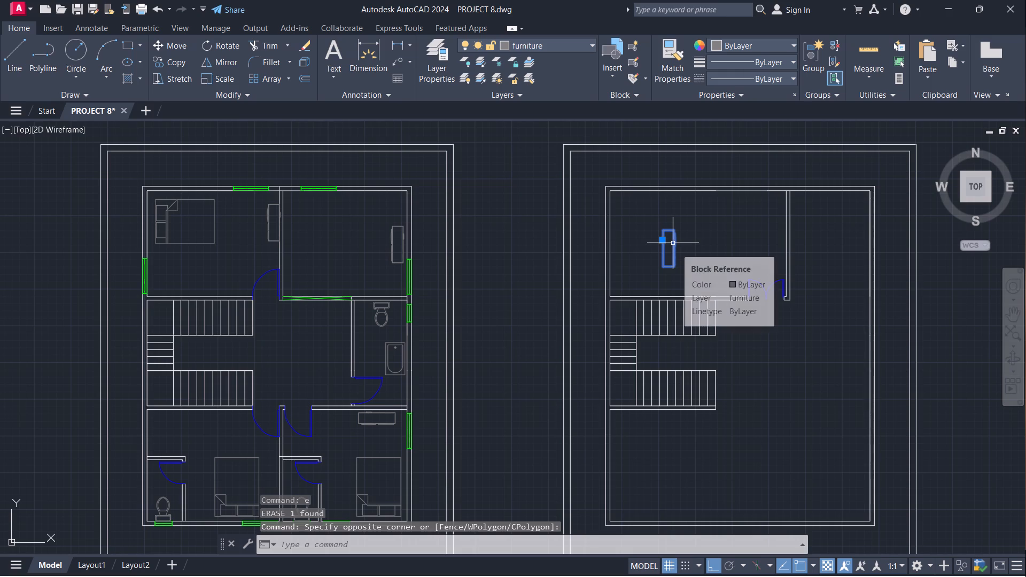
pyautogui.write('sc')
pyautogui.press('Return')
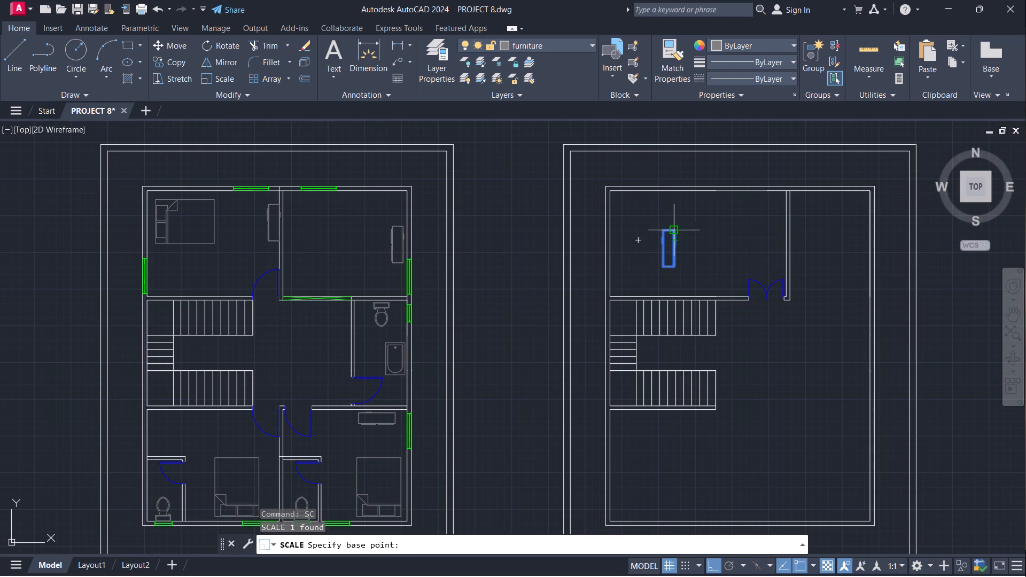
pyautogui.click(665, 224)
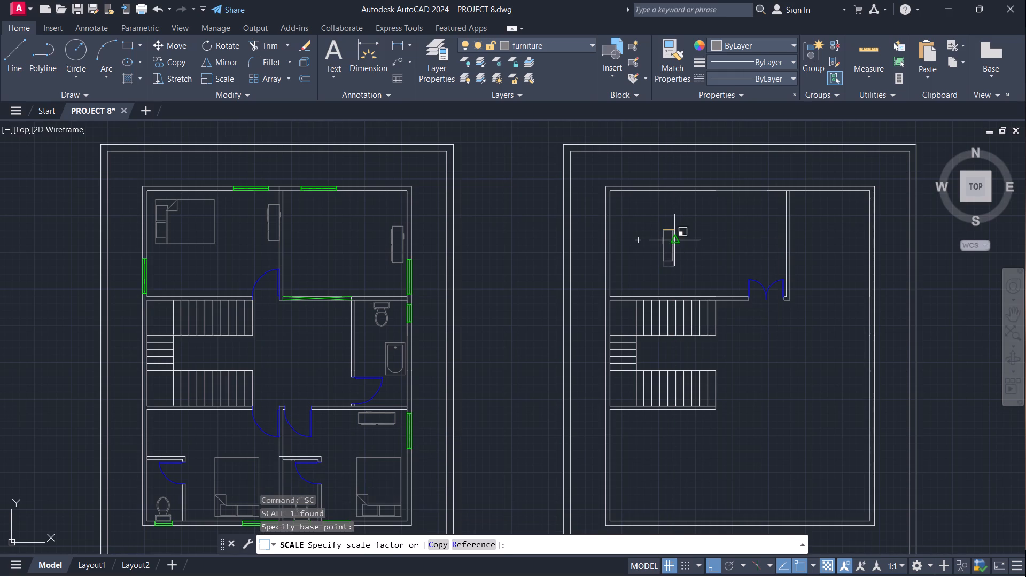
pyautogui.click(706, 245)
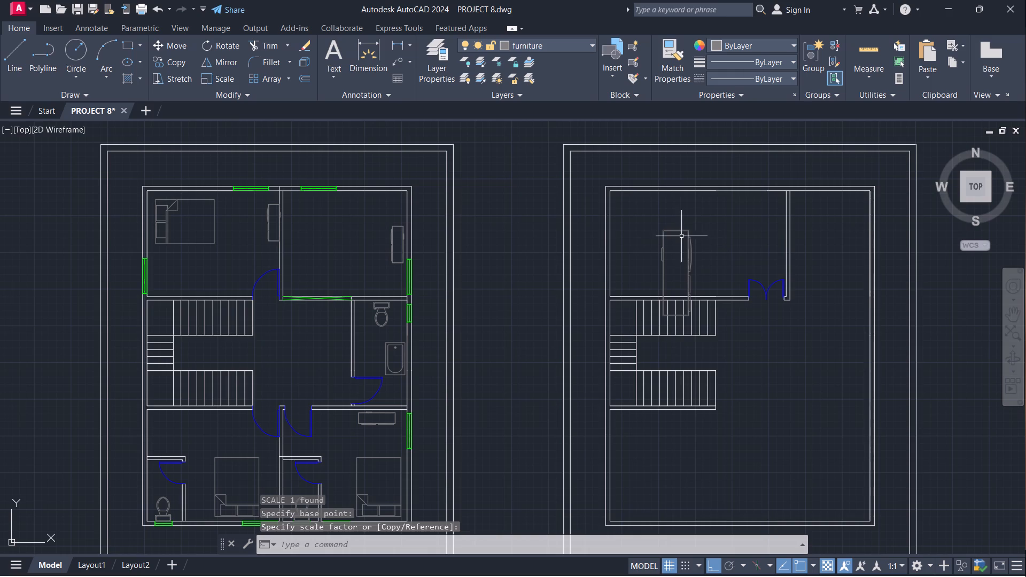
# With Ortho off, move the enlarged block by its upper-left corner onto the left outer wall of the third plan's upper room, near the room's corner.
pyautogui.click(669, 231)
pyautogui.press('m')
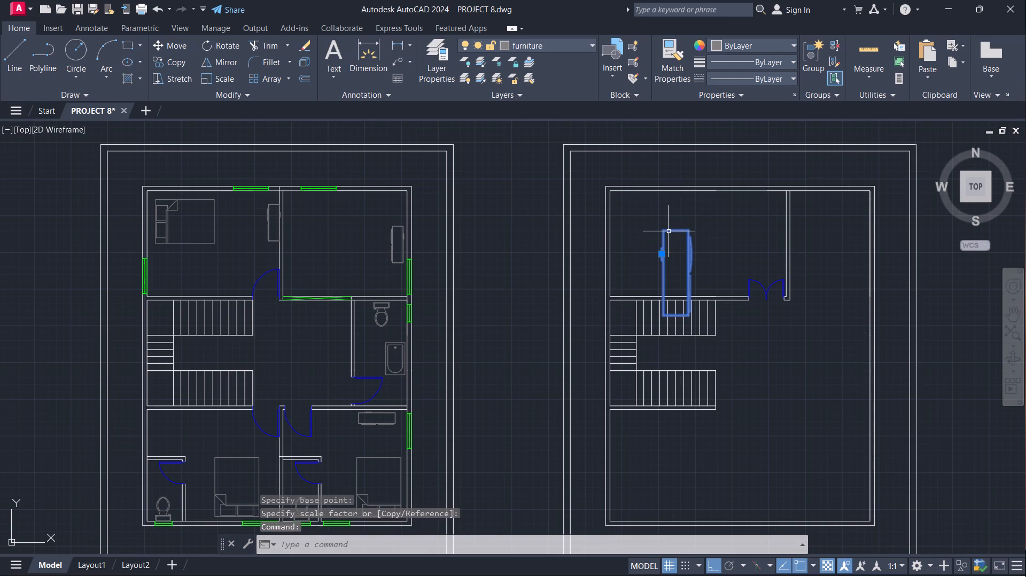
pyautogui.press('Return')
pyautogui.click(669, 231)
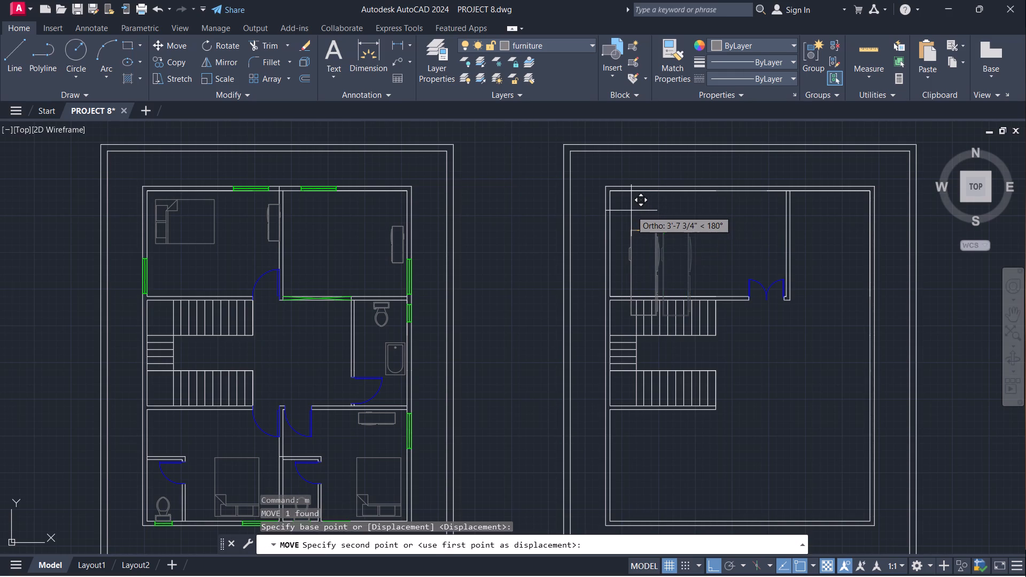
pyautogui.press('F8')
pyautogui.scroll(1, 627, 207)
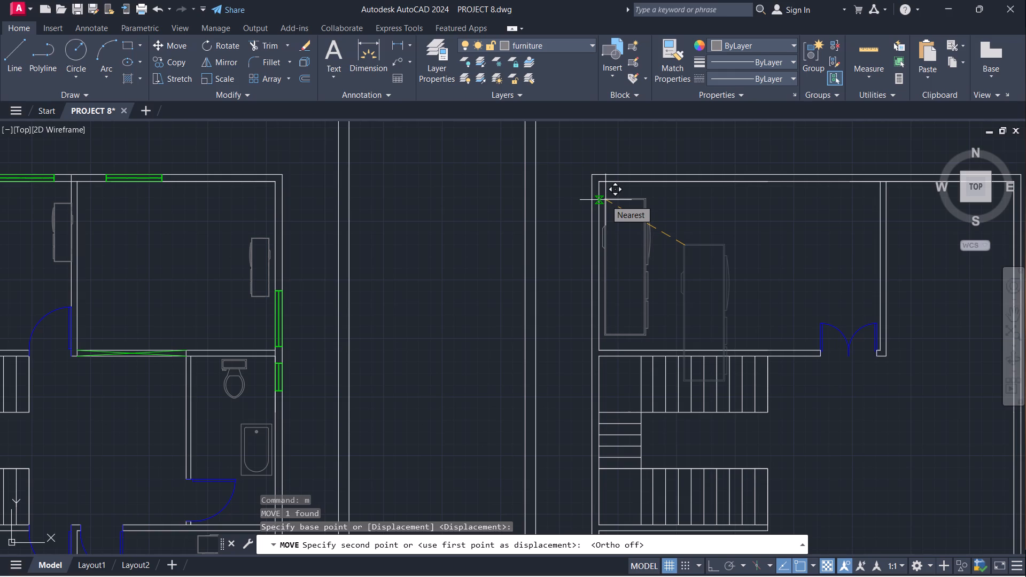
pyautogui.click(605, 200)
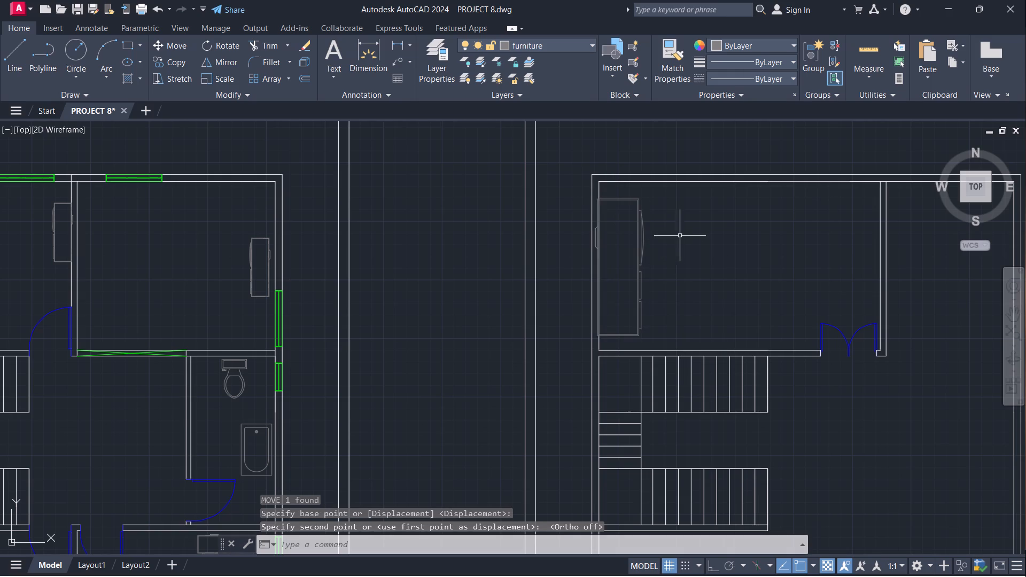
# Examine the enlarged block's fit against the third plan's outer wall and the furniture layout across the second and third plans.
pyautogui.scroll(5, 588, 268)
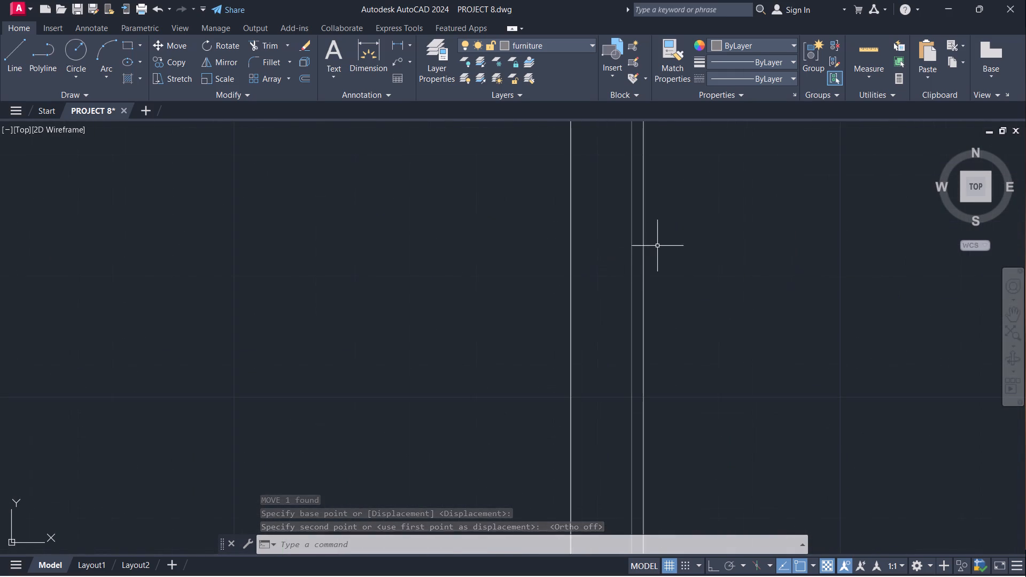
pyautogui.scroll(-5, 662, 245)
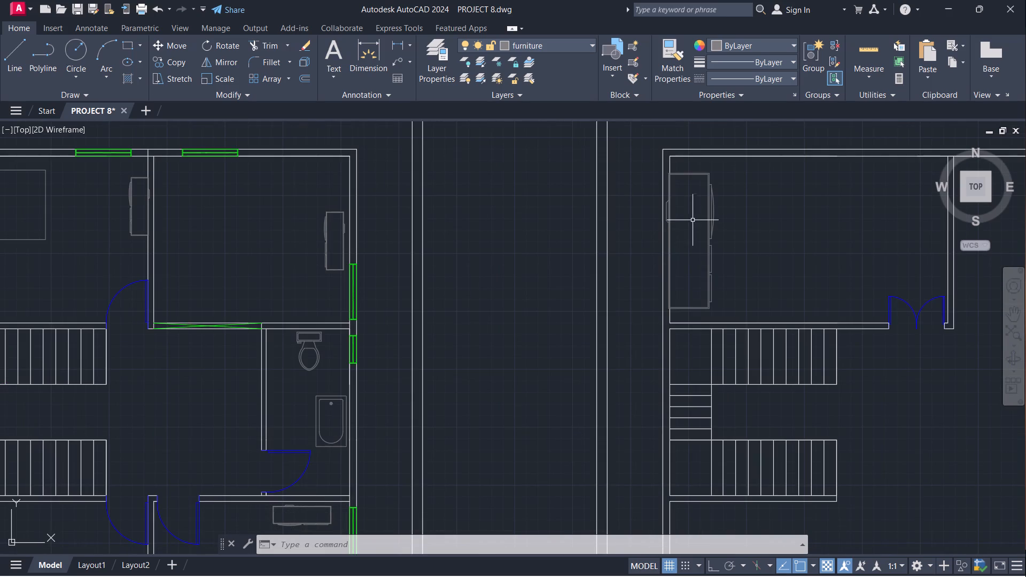
pyautogui.scroll(-1, 498, 249)
pyautogui.moveTo(499, 251); pyautogui.dragTo(512, 181, button='middle')
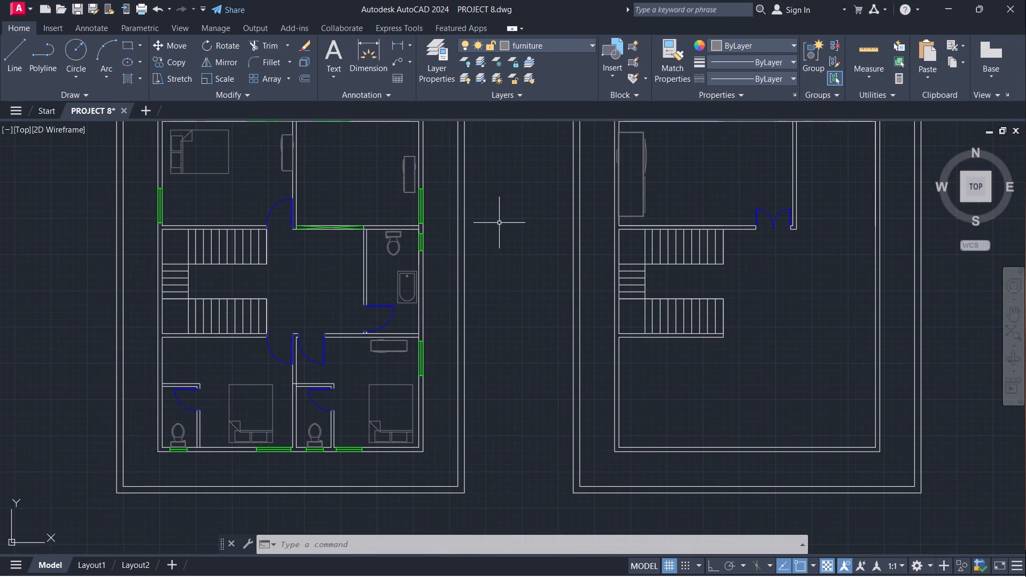
pyautogui.scroll(-1, 496, 228)
pyautogui.moveTo(501, 232); pyautogui.dragTo(489, 261, button='middle')
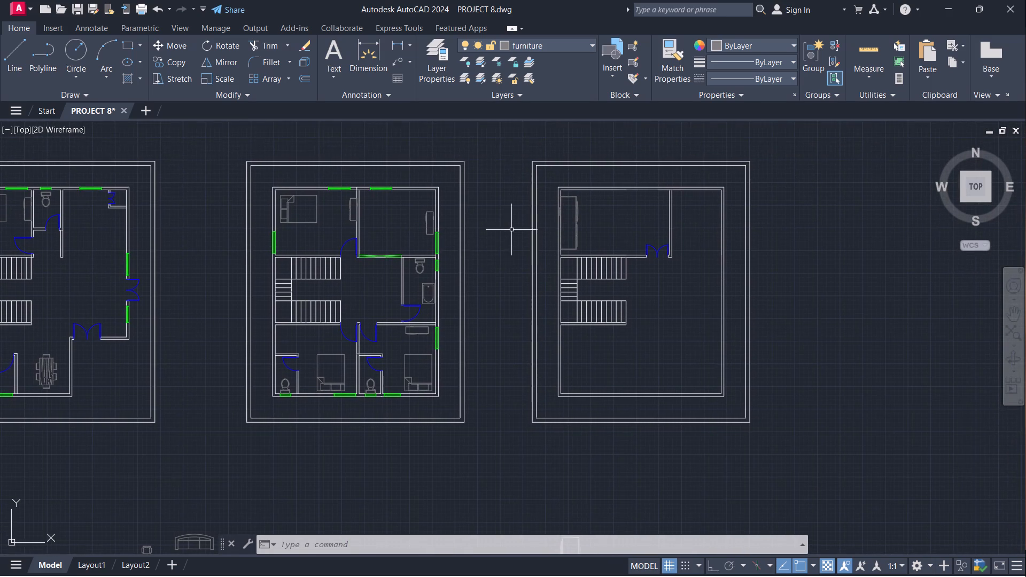
pyautogui.scroll(1, 512, 229)
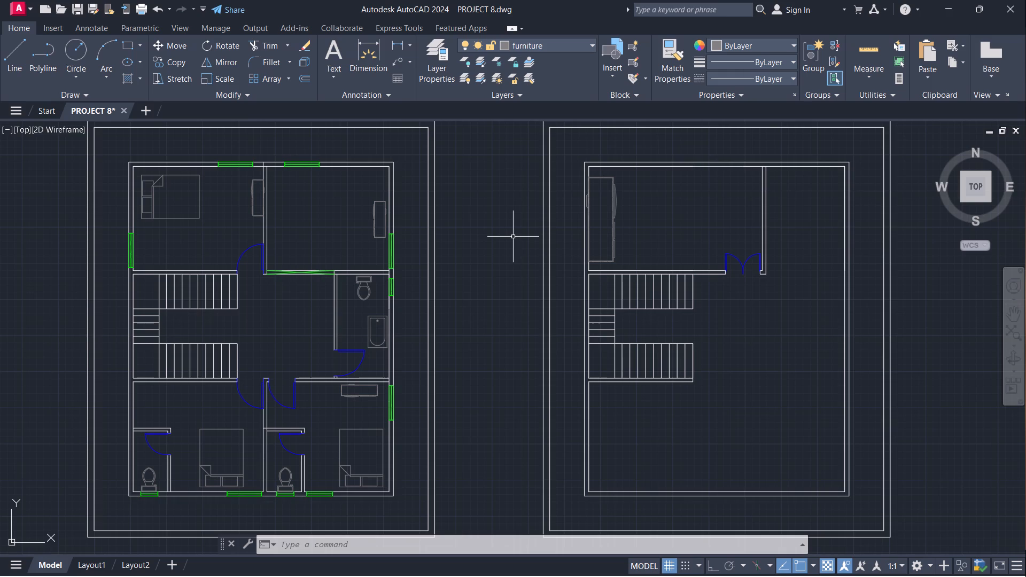
pyautogui.scroll(-1, 513, 237)
# Copy the sofa from below the plans into the first plan's living area, the second plan's upper-right room and the third plan's upper room.
pyautogui.moveTo(512, 248); pyautogui.dragTo(558, 209, button='middle')
pyautogui.moveTo(535, 249); pyautogui.dragTo(582, 315, button='middle')
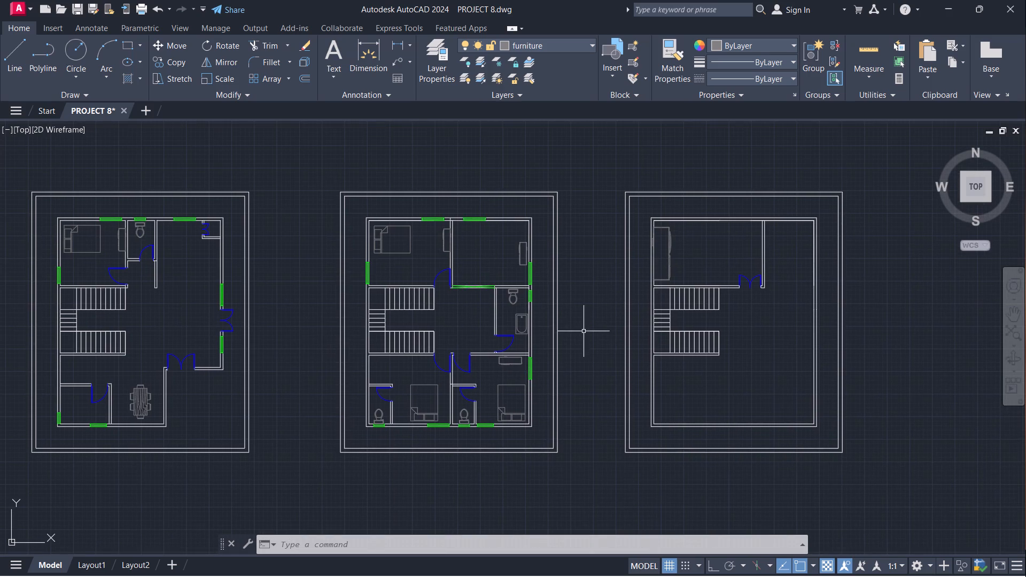
pyautogui.moveTo(293, 356); pyautogui.dragTo(432, 328, button='middle')
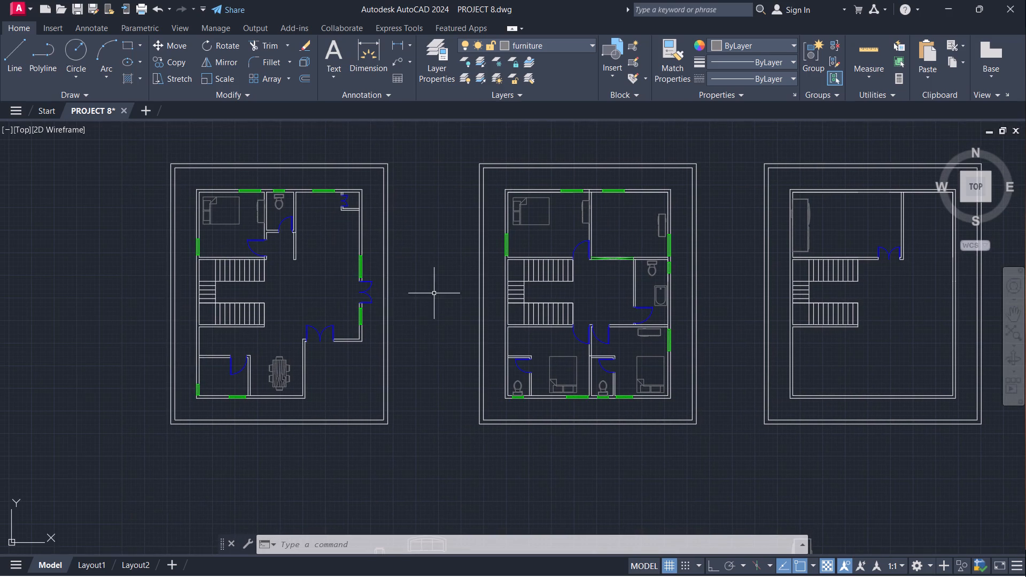
pyautogui.moveTo(436, 295); pyautogui.dragTo(432, 241, button='middle')
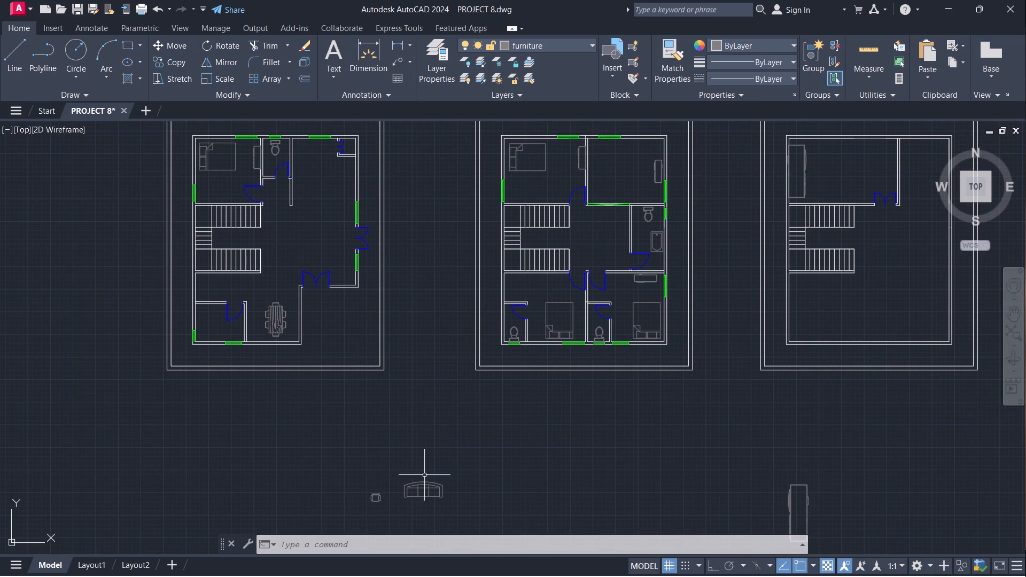
pyautogui.click(425, 481)
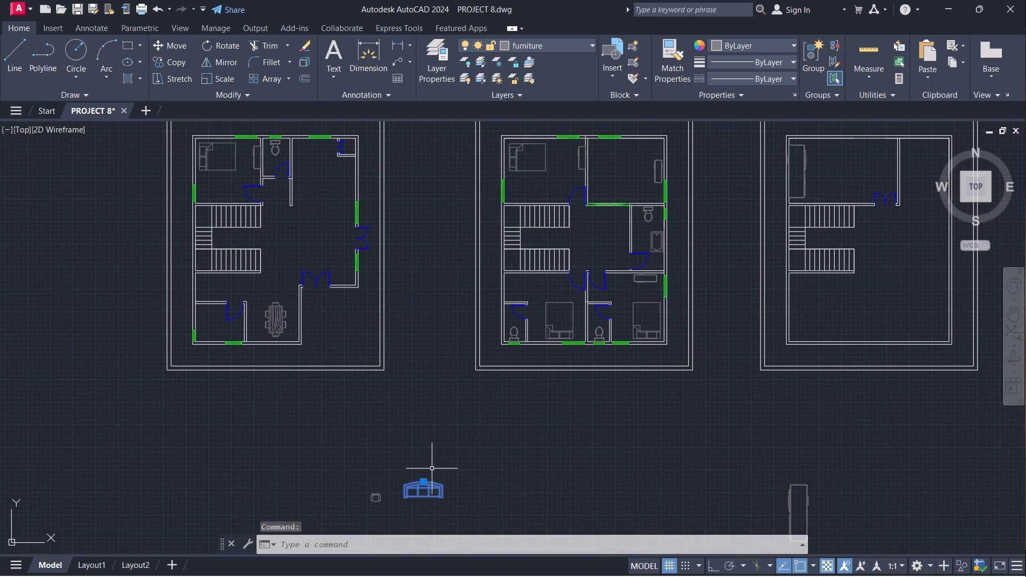
pyautogui.write('co')
pyautogui.press('Return')
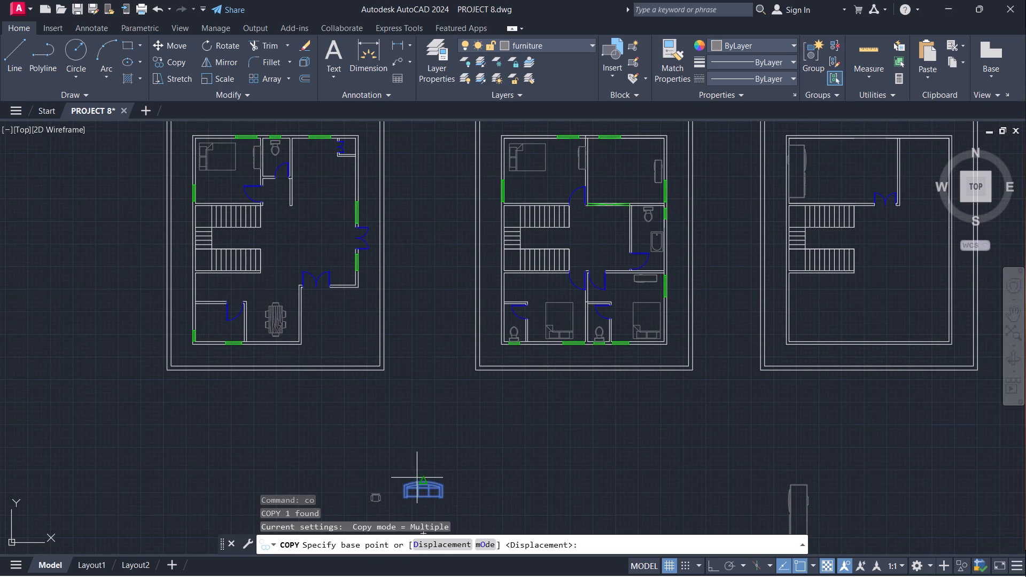
pyautogui.moveTo(418, 478); pyautogui.dragTo(419, 472)
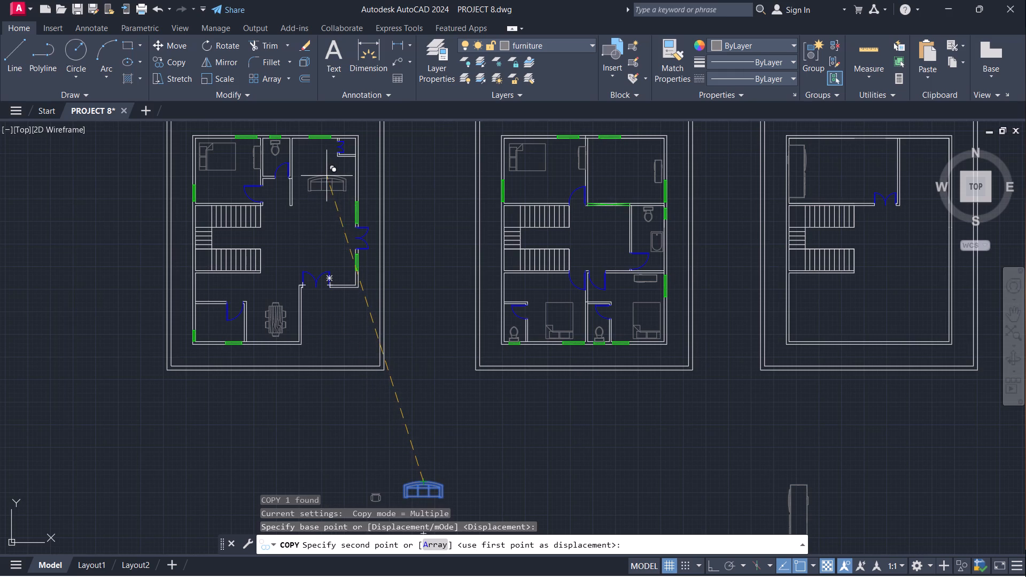
pyautogui.click(323, 179)
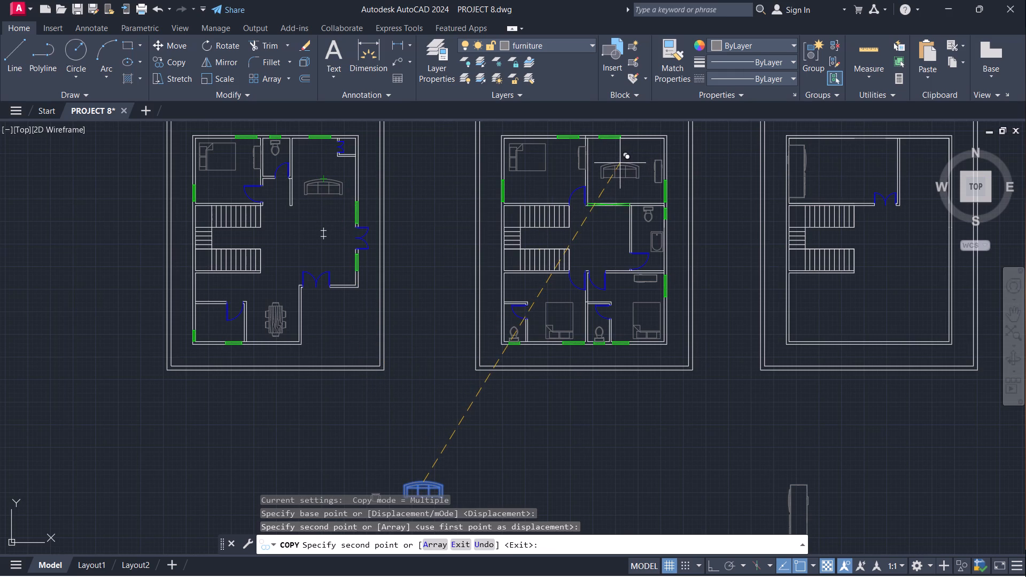
pyautogui.click(620, 163)
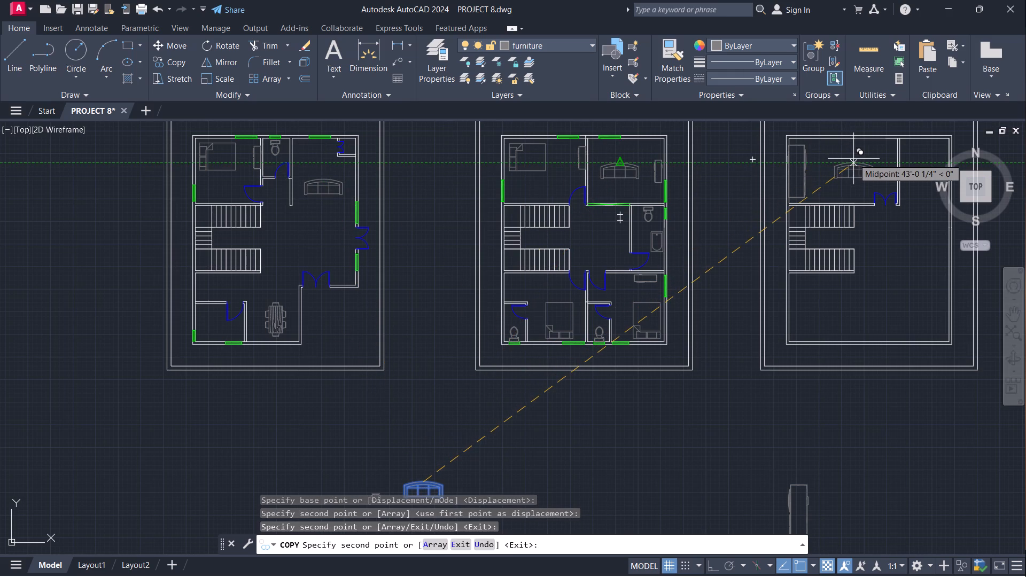
pyautogui.click(853, 159)
pyautogui.press('Escape')
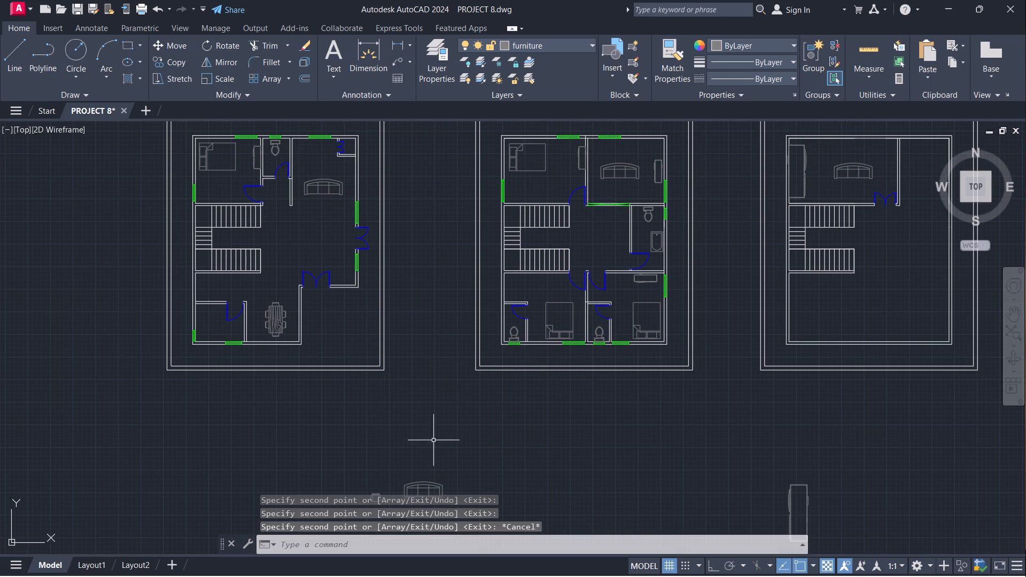
# Erase the original sofa below the plans.
pyautogui.click(418, 484)
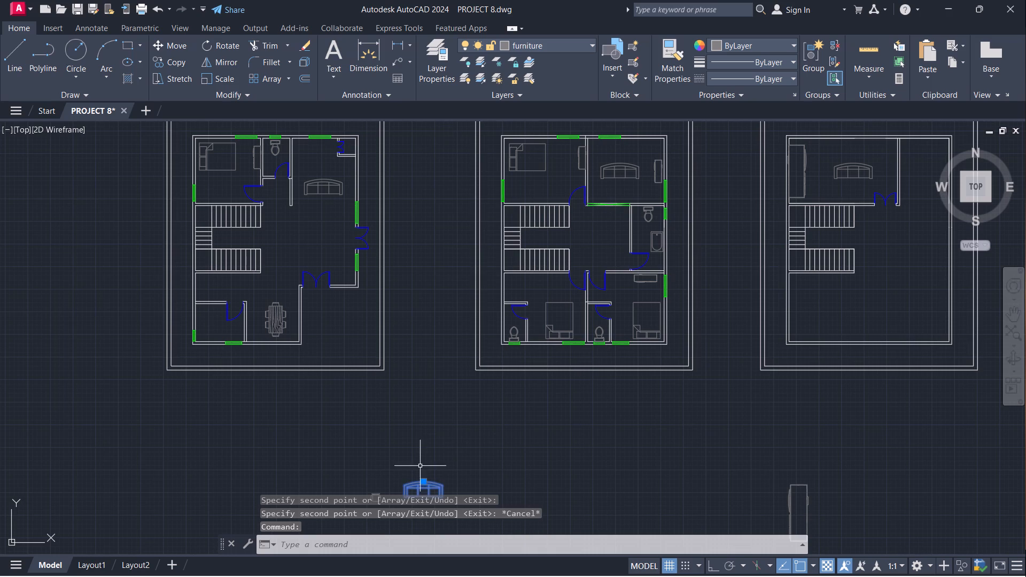
pyautogui.press('e')
pyautogui.press('Return')
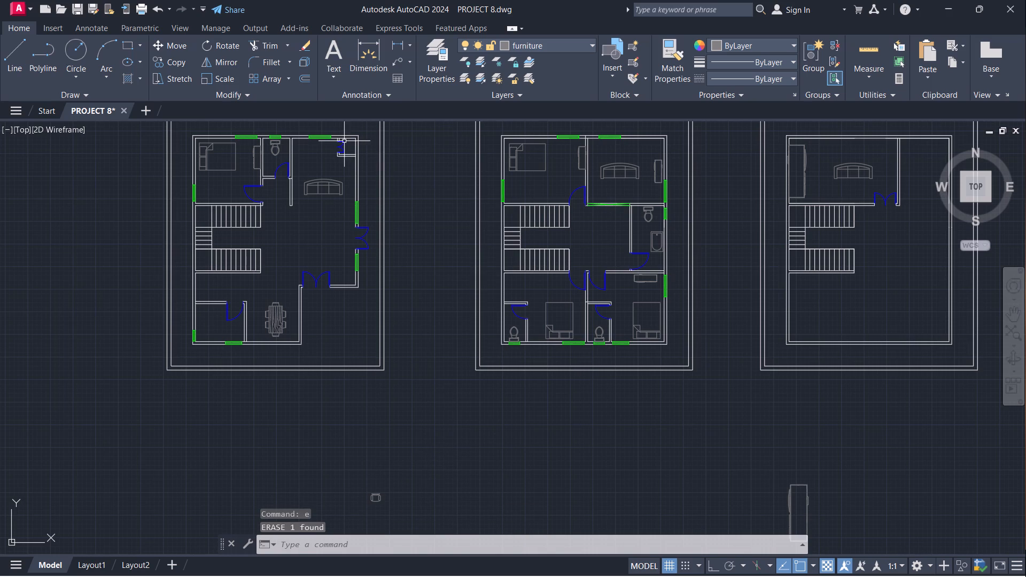
# Rotate the first plan's sofa 90° about the midpoint of its curved back.
pyautogui.scroll(2, 365, 167)
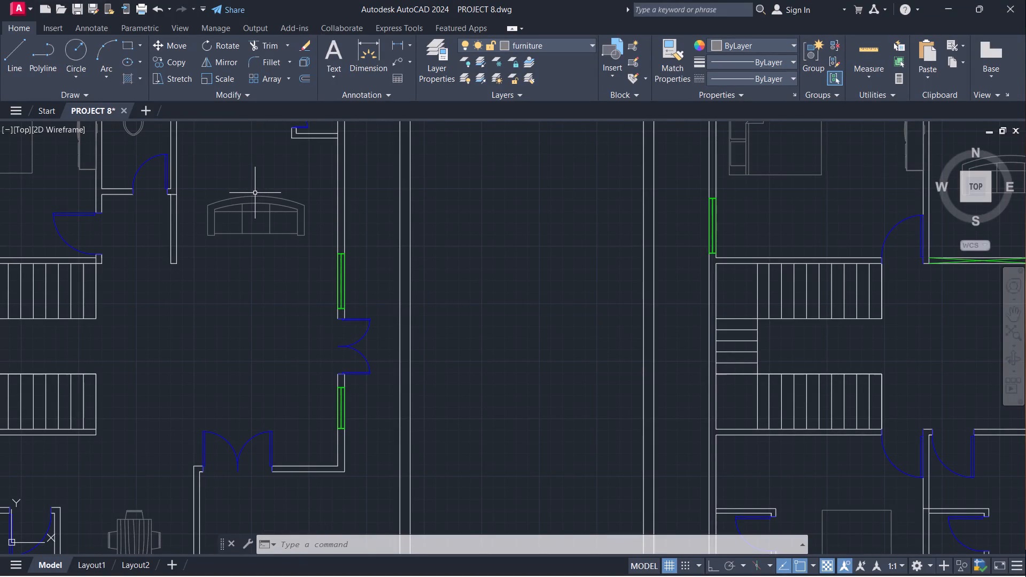
pyautogui.click(255, 196)
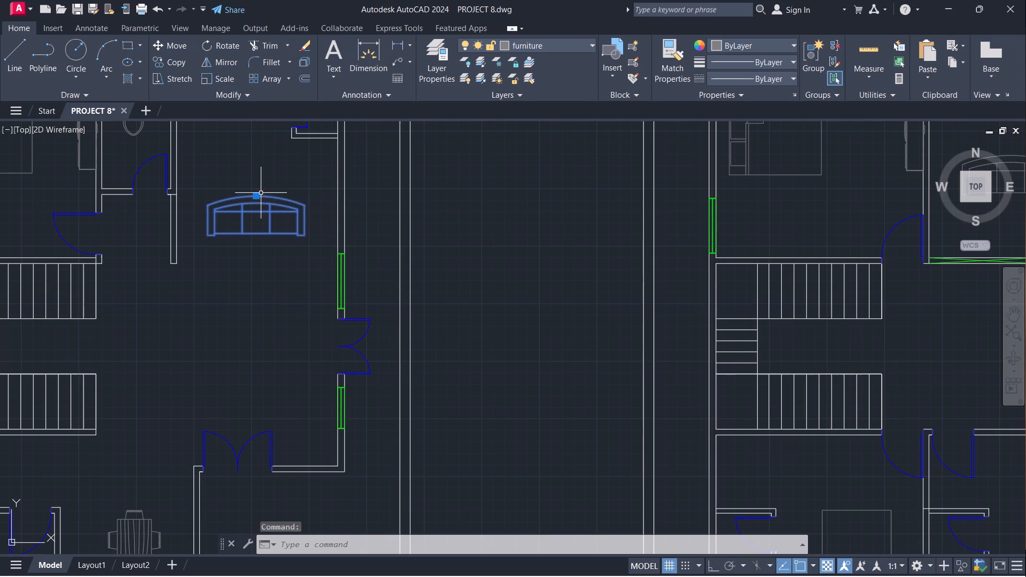
pyautogui.press('r')
pyautogui.press('o')
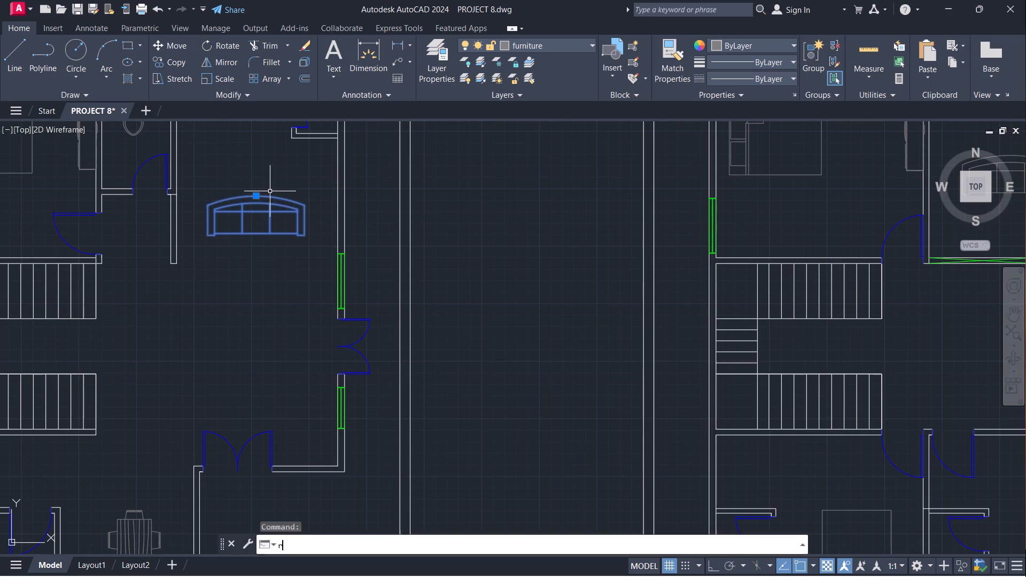
pyautogui.press('Return')
pyautogui.click(260, 194)
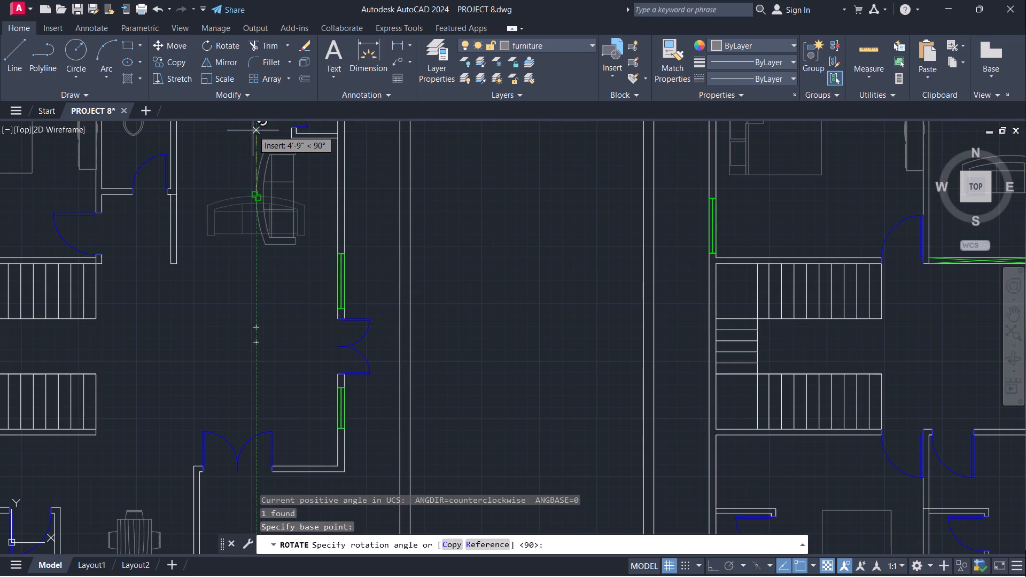
pyautogui.click(252, 131)
# Scale the first plan's rotated sofa down freehand from its back midpoint to about three-quarters of its size.
pyautogui.click(255, 194)
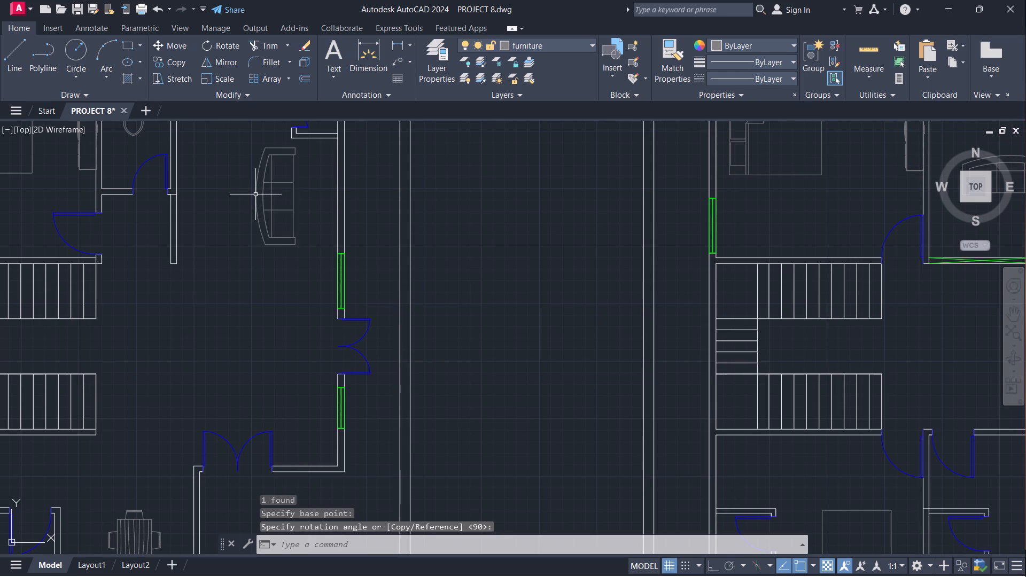
pyautogui.write('sc')
pyautogui.press('Return')
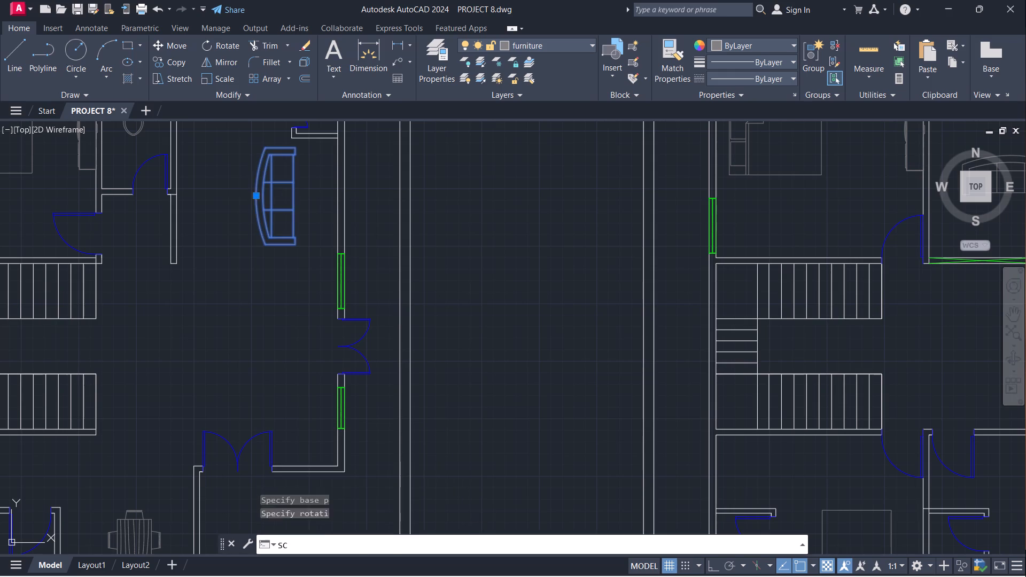
pyautogui.click(255, 194)
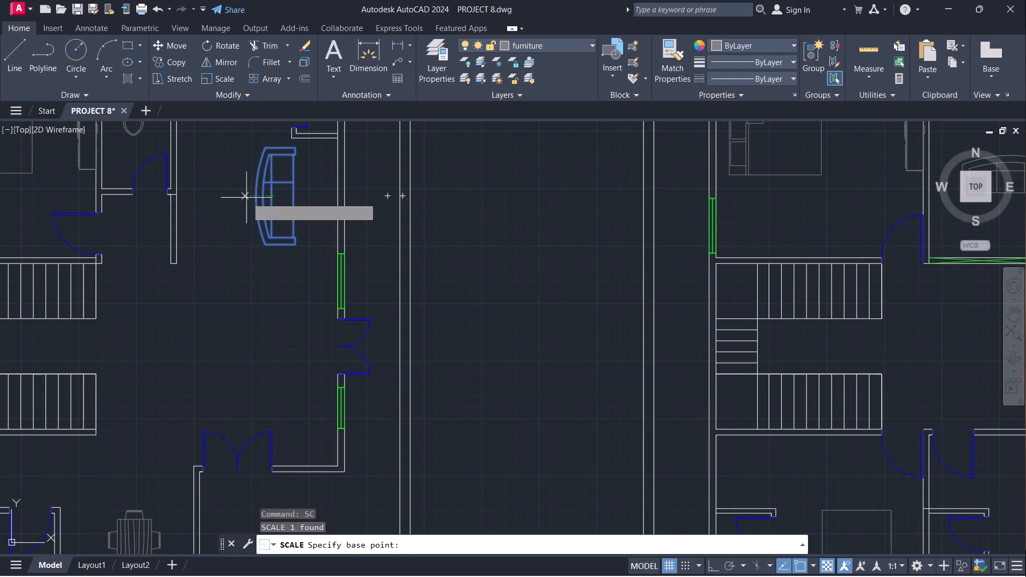
pyautogui.click(256, 197)
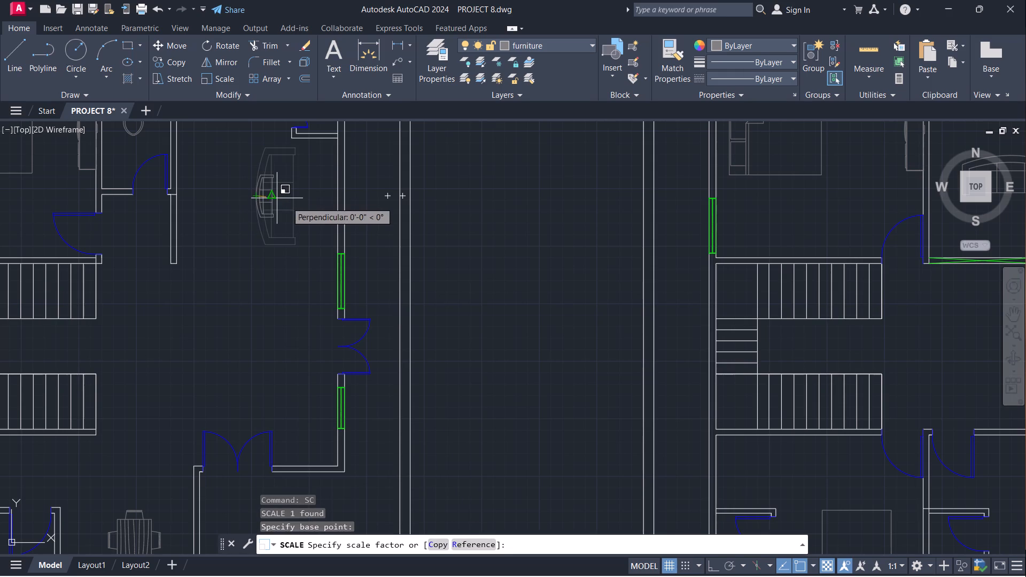
pyautogui.click(288, 202)
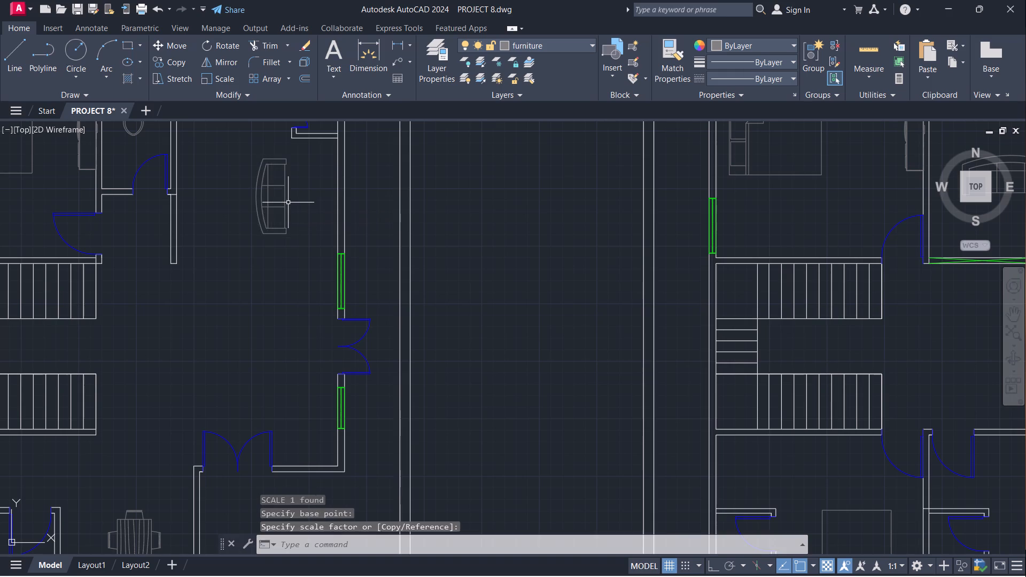
# Move the first plan's sofa by its back midpoint to just beside the interior wall next to the toilet room.
pyautogui.click(257, 193)
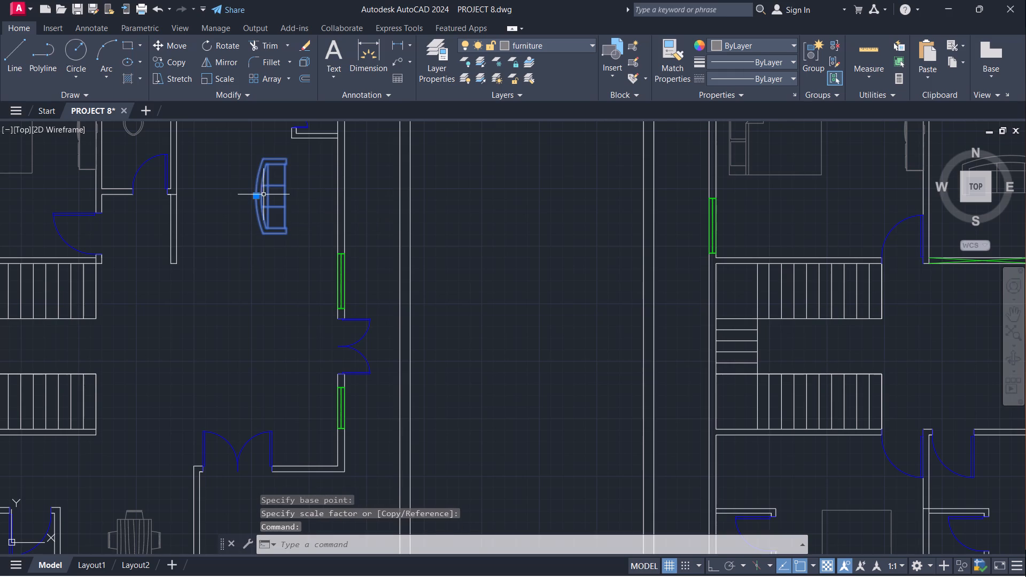
pyautogui.press('m')
pyautogui.press('Return')
pyautogui.click(253, 200)
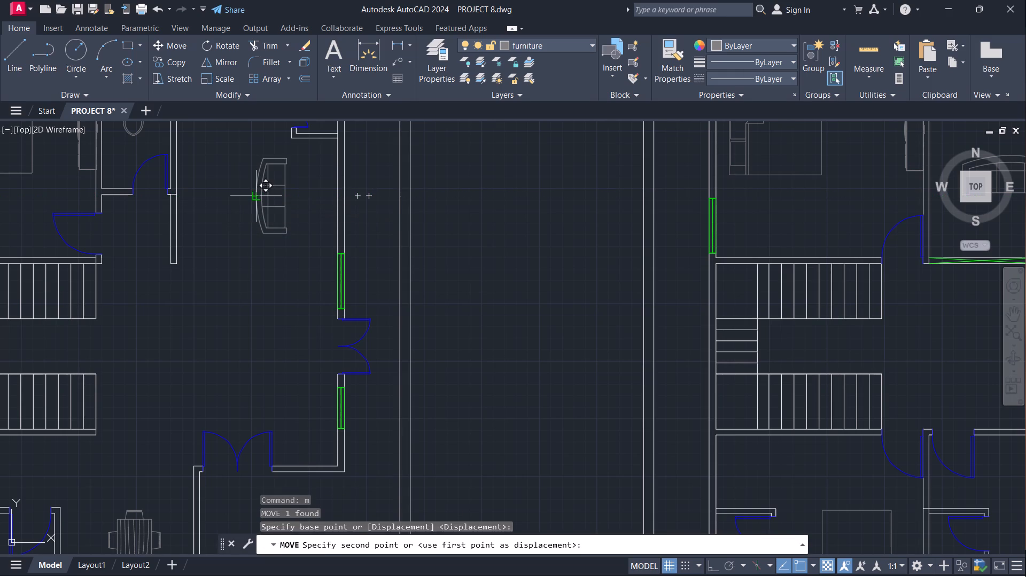
pyautogui.click(252, 198)
pyautogui.click(261, 200)
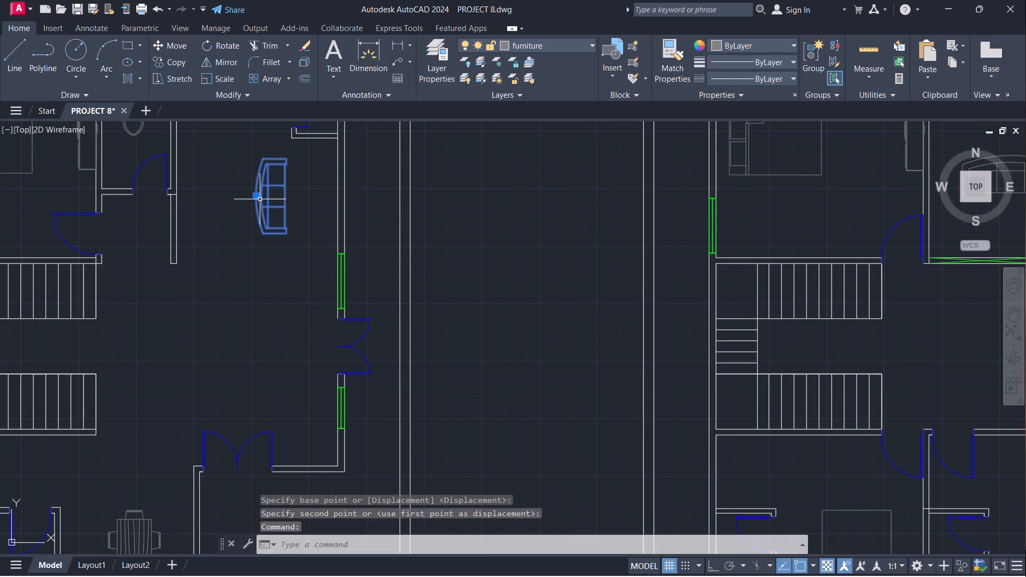
pyautogui.press('space')
pyautogui.click(253, 196)
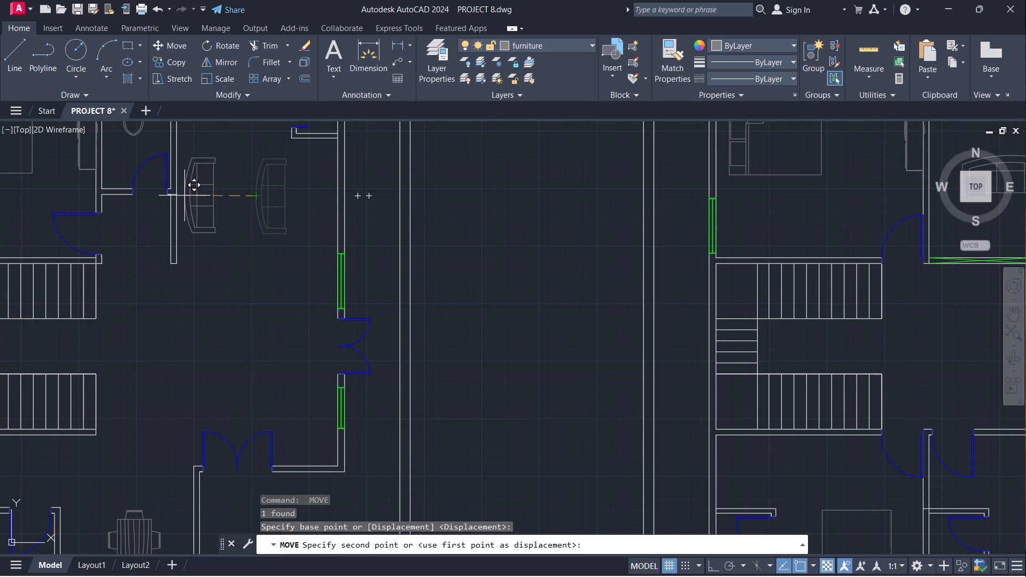
pyautogui.click(184, 198)
# Copy the armchair from below the plans to two side-by-side spots near the first plan's sofa, about 2' apart.
pyautogui.scroll(-1, 234, 200)
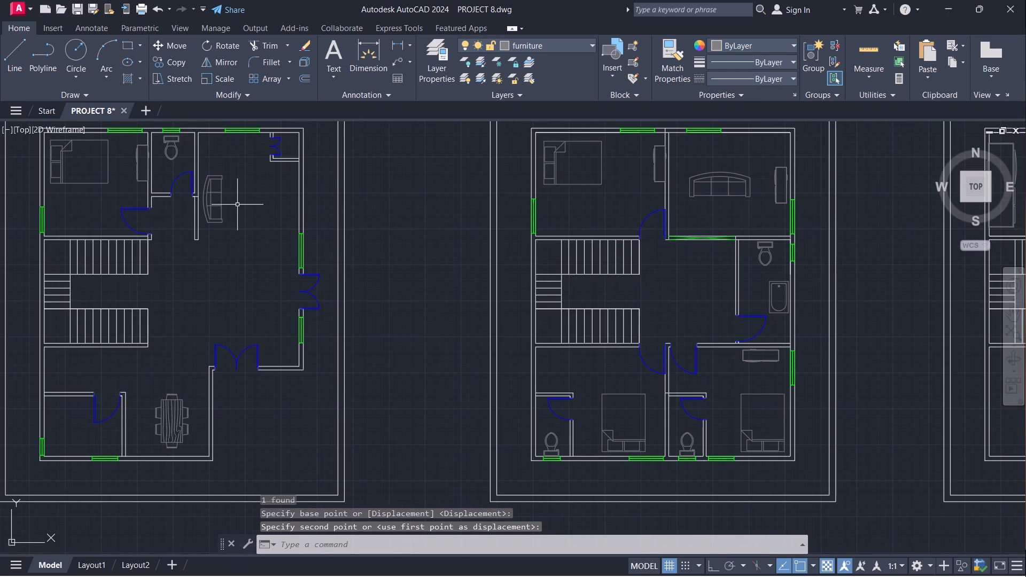
pyautogui.scroll(-1, 296, 377)
pyautogui.moveTo(370, 415); pyautogui.dragTo(367, 283, button='middle')
pyautogui.click(313, 446)
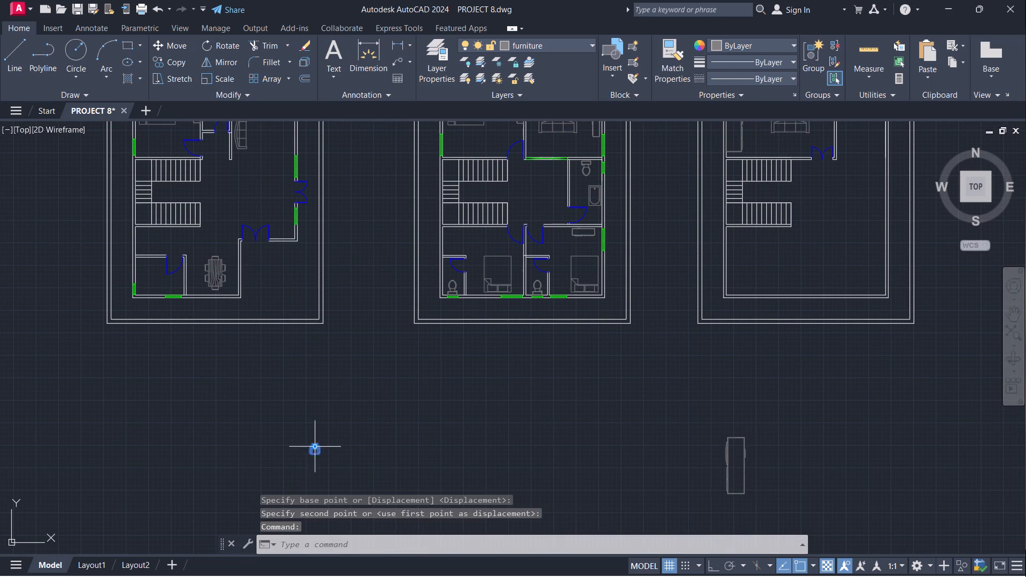
pyautogui.write('co')
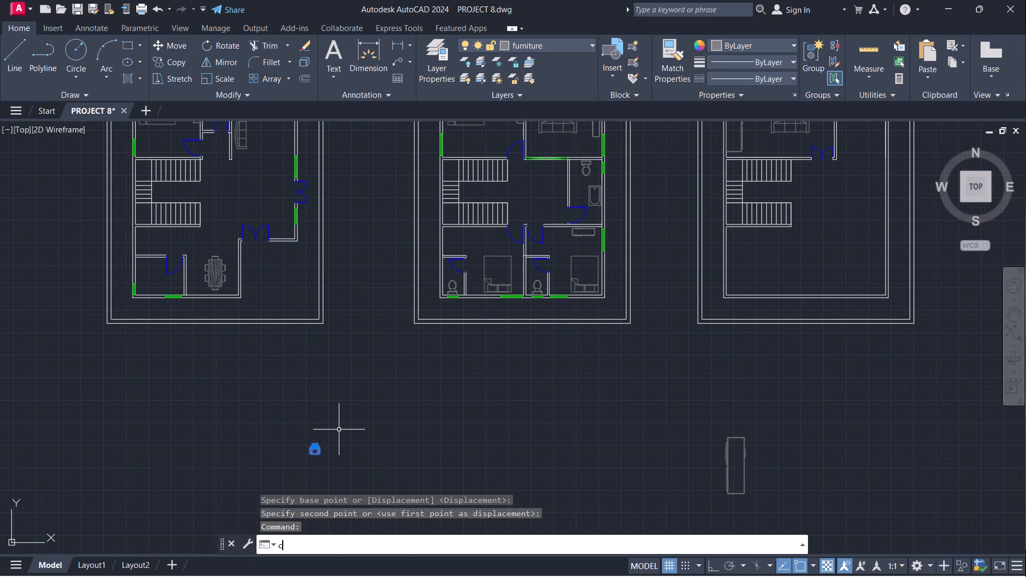
pyautogui.press('Return')
pyautogui.click(316, 442)
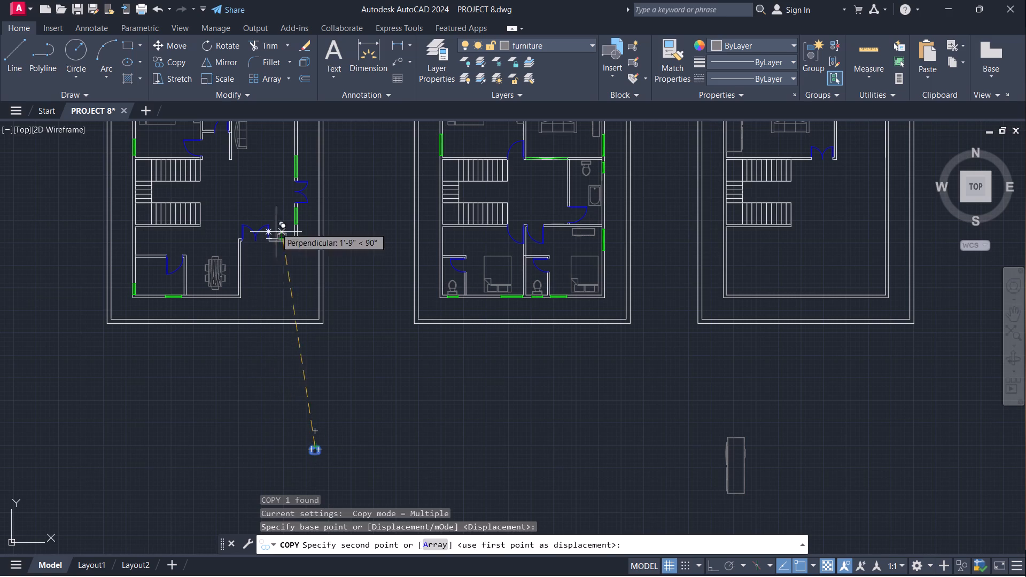
pyautogui.moveTo(267, 159); pyautogui.dragTo(287, 286, button='middle')
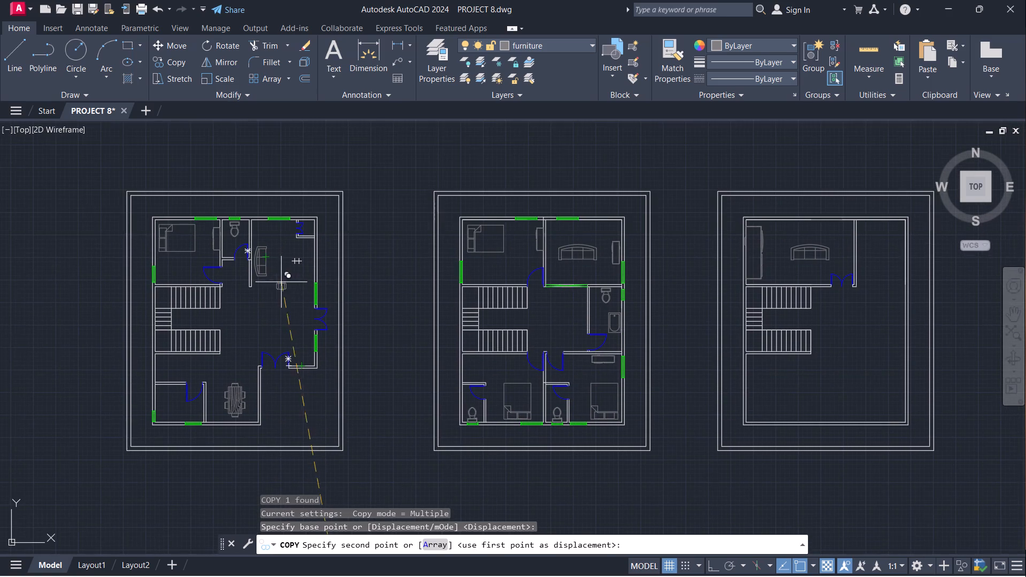
pyautogui.scroll(4, 280, 239)
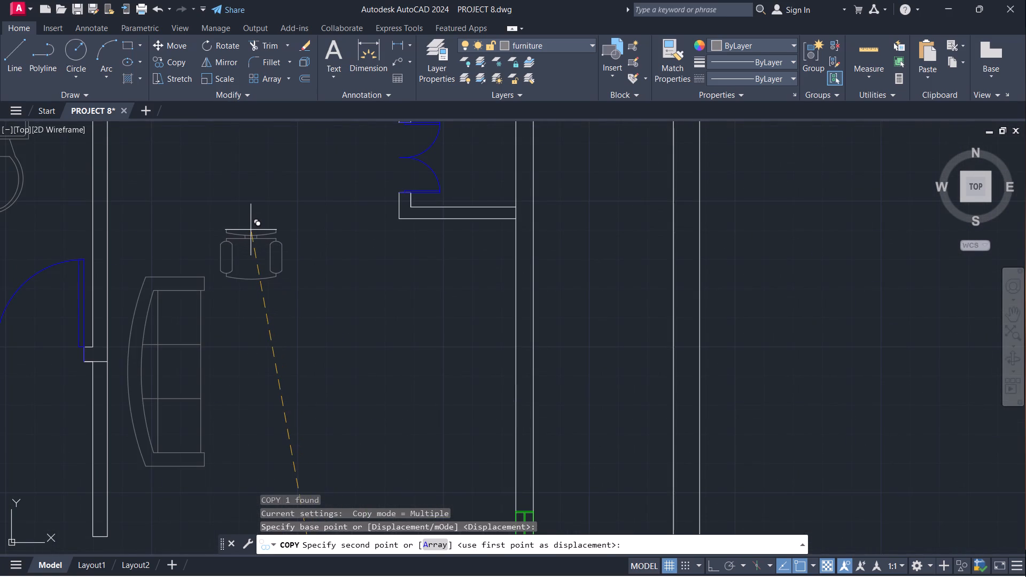
pyautogui.click(245, 230)
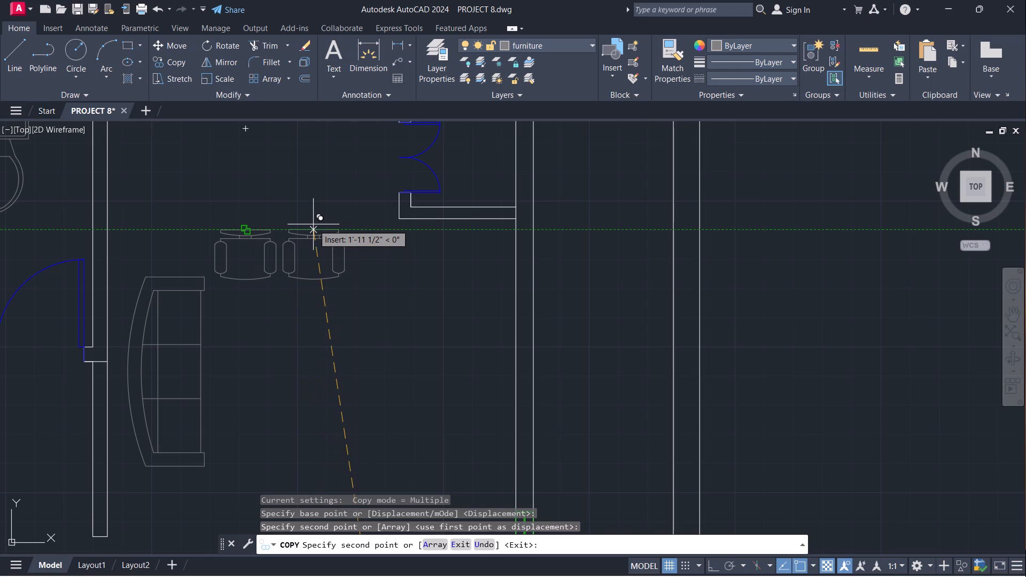
pyautogui.click(313, 224)
# Place two more armchair copies side by side in front of the sofa in the second plan's upper-right room.
pyautogui.scroll(-2, 376, 310)
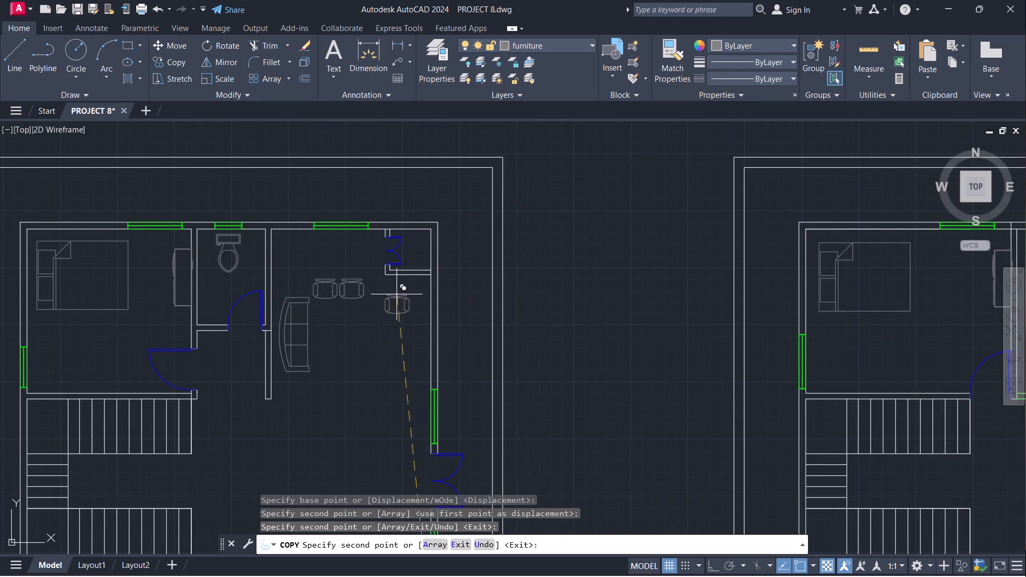
pyautogui.moveTo(600, 321); pyautogui.dragTo(351, 229, button='middle')
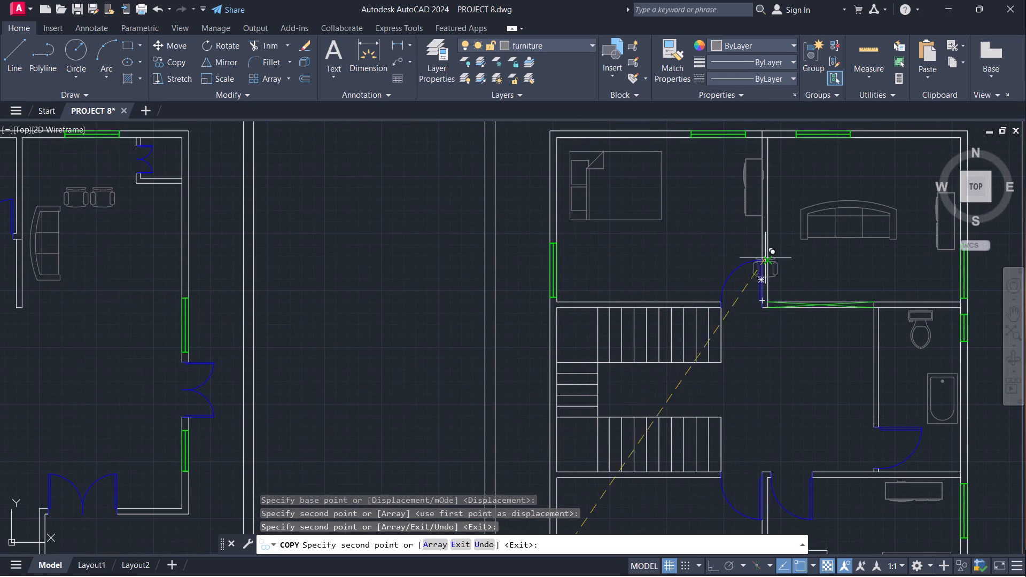
pyautogui.click(794, 250)
pyautogui.click(837, 253)
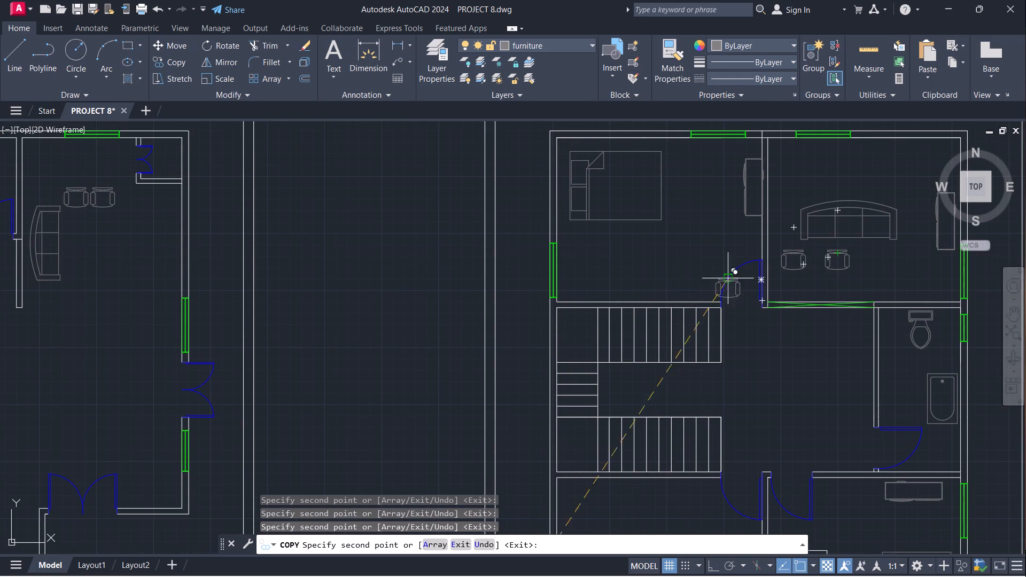
# Scale the first plan's two armchairs down together freehand, from the point between their backs, to about 86% of their size.
pyautogui.press('Escape')
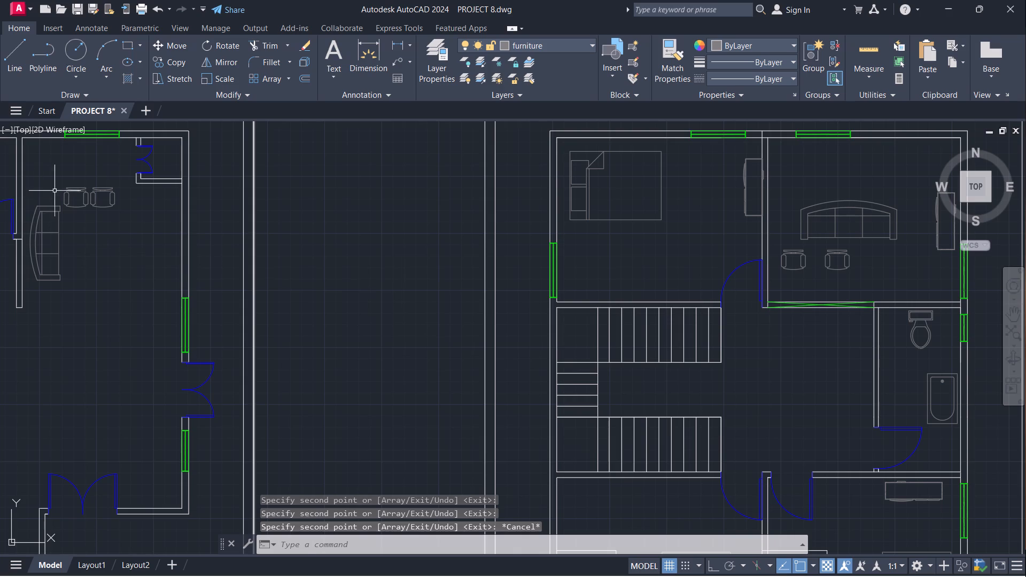
pyautogui.moveTo(50, 178); pyautogui.dragTo(62, 177)
pyautogui.click(126, 216)
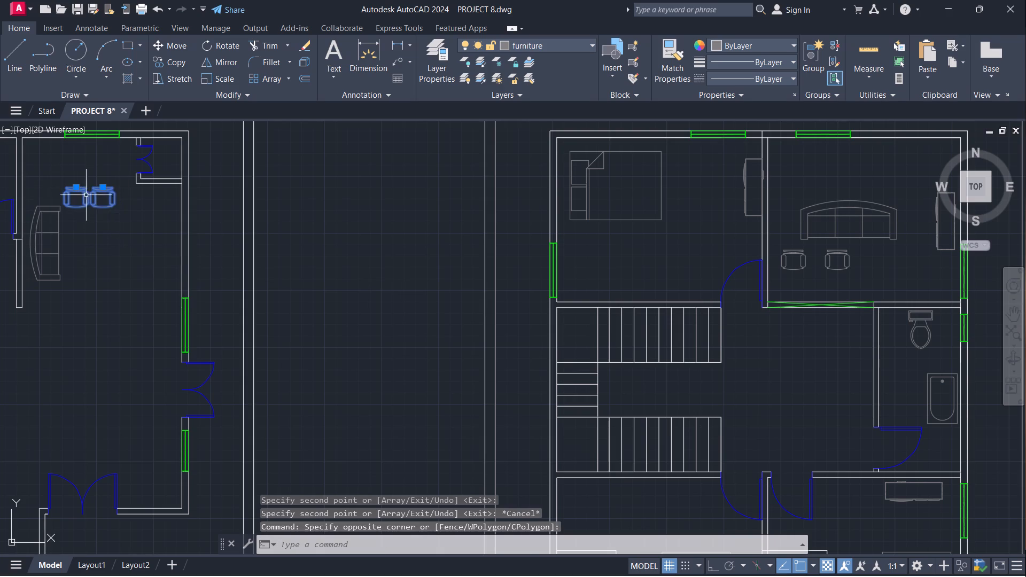
pyautogui.scroll(2, 98, 181)
pyautogui.moveTo(82, 183); pyautogui.dragTo(252, 208, button='middle')
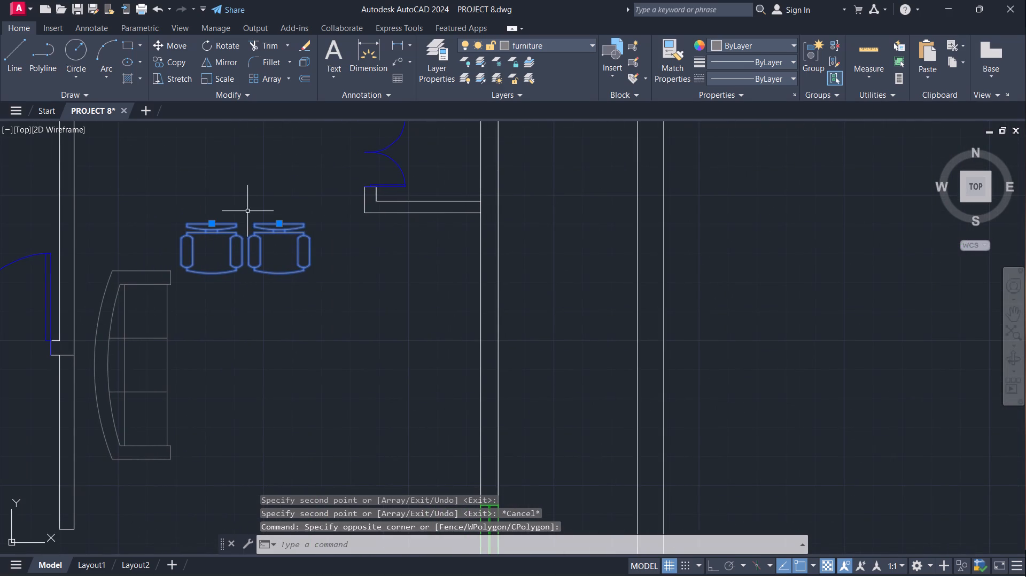
pyautogui.write('sc')
pyautogui.press('Return')
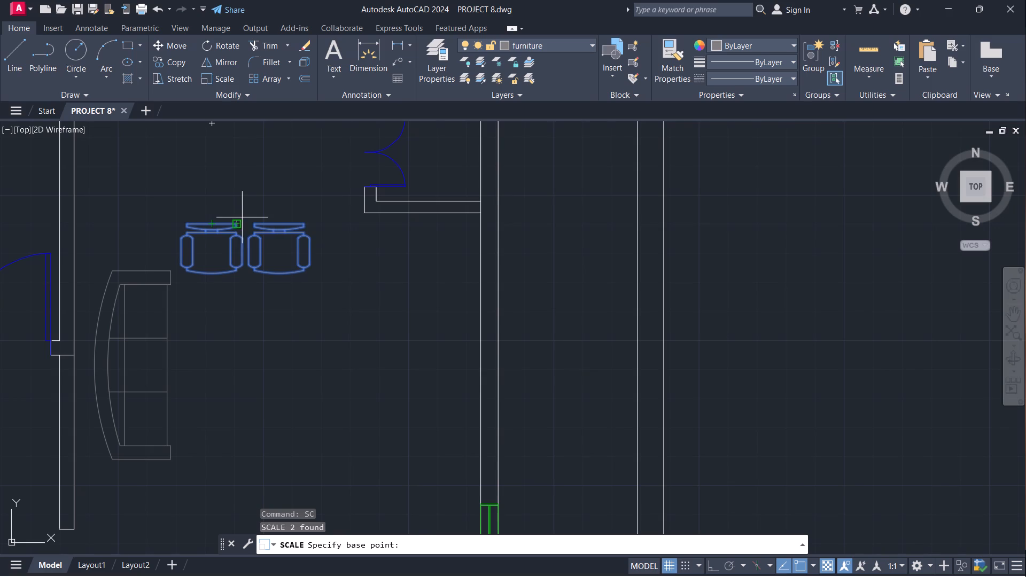
pyautogui.click(244, 217)
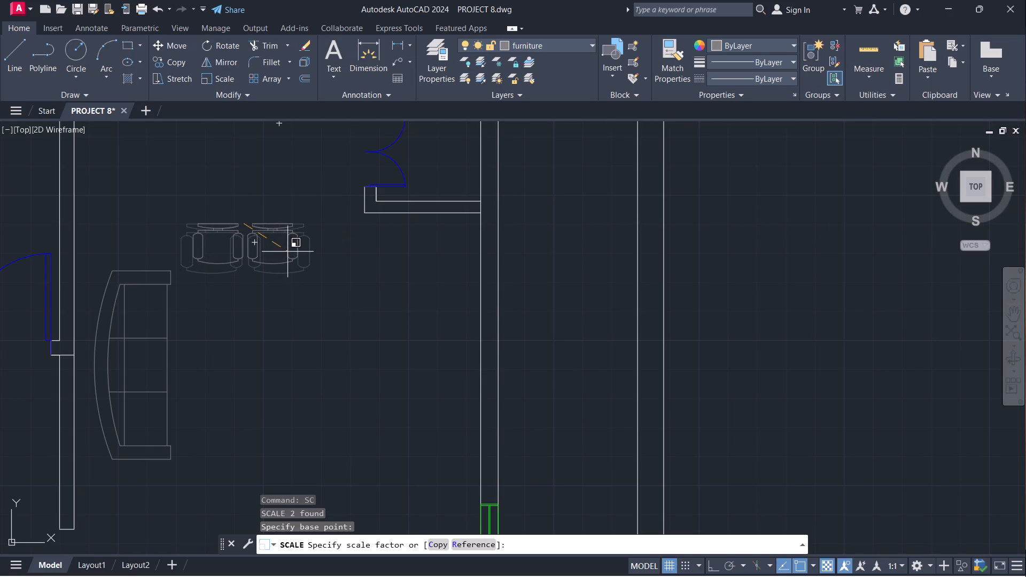
pyautogui.click(291, 253)
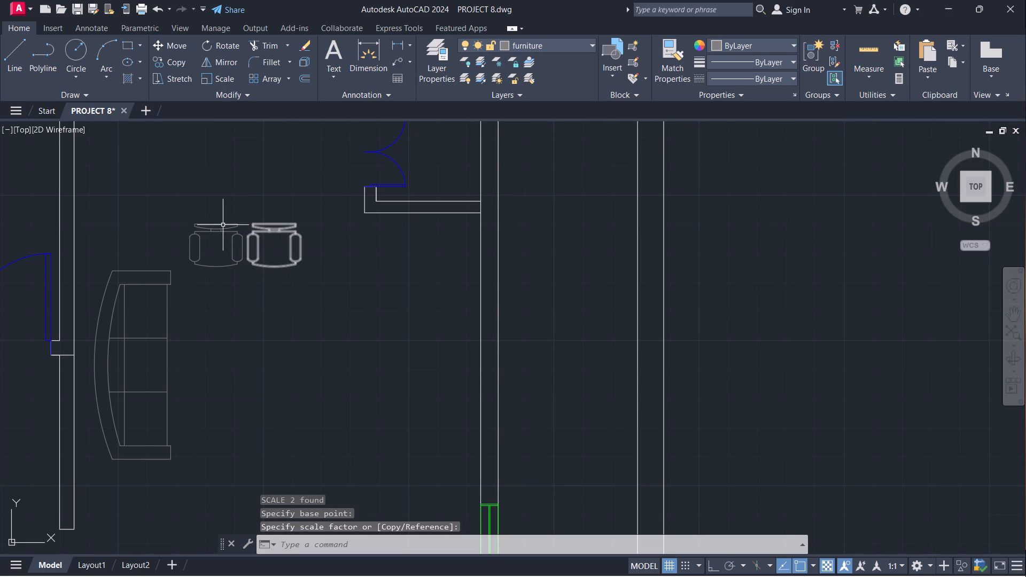
# Move the first plan's two scaled armchairs about 3" toward the interior wall behind the sofa.
pyautogui.moveTo(224, 223); pyautogui.dragTo(236, 222)
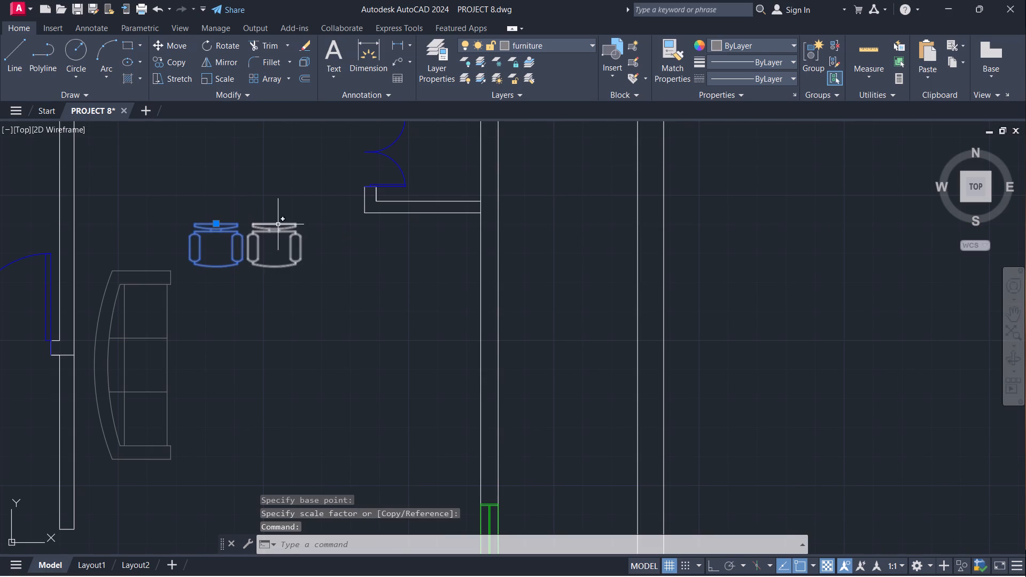
pyautogui.click(278, 223)
pyautogui.press('m')
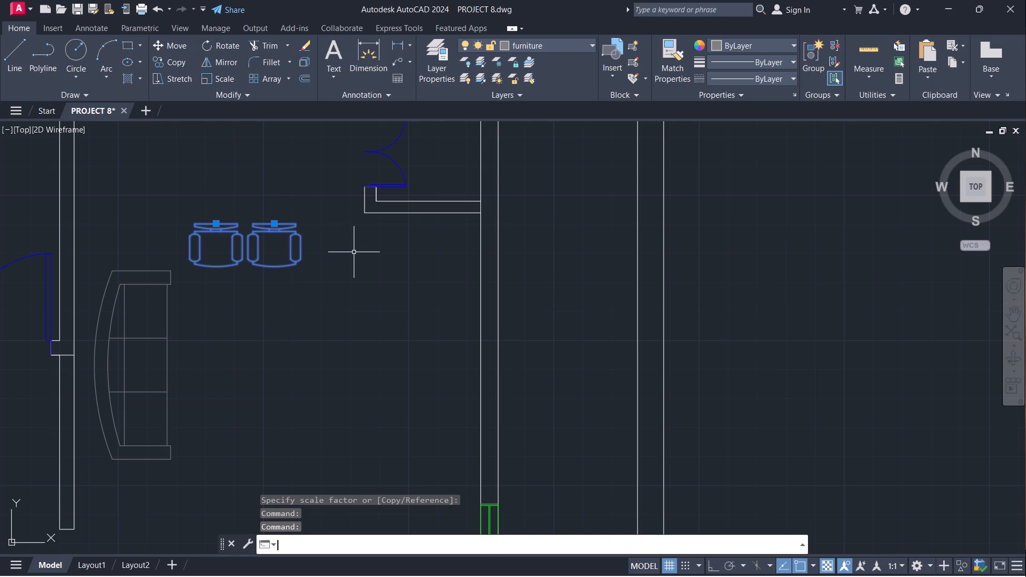
pyautogui.press('Return')
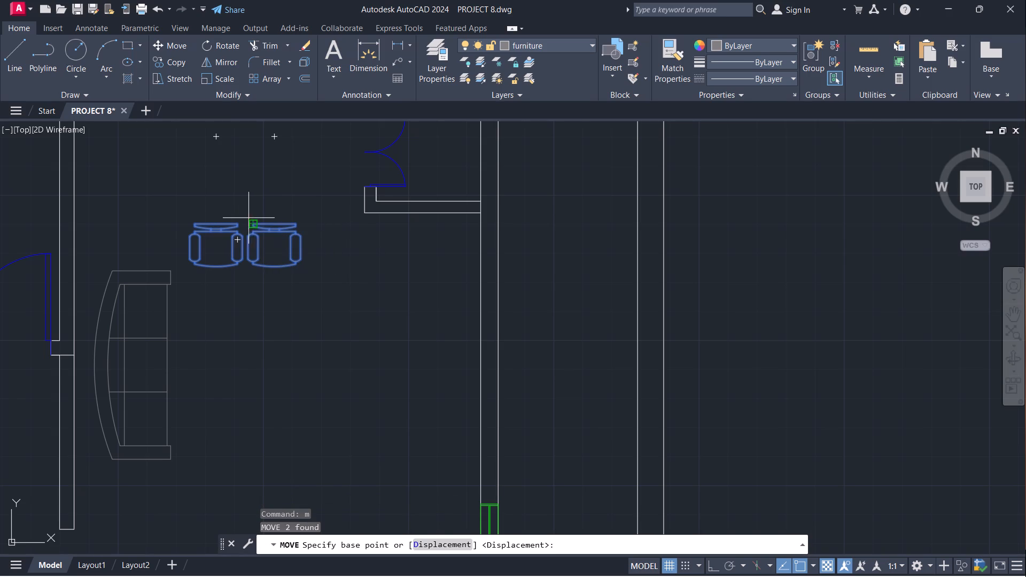
pyautogui.click(246, 218)
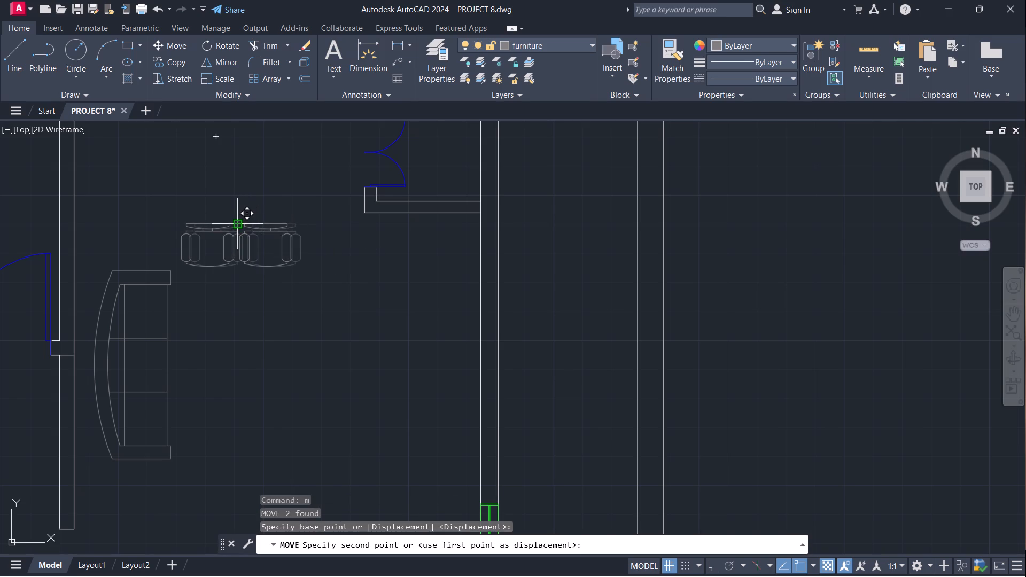
pyautogui.click(236, 226)
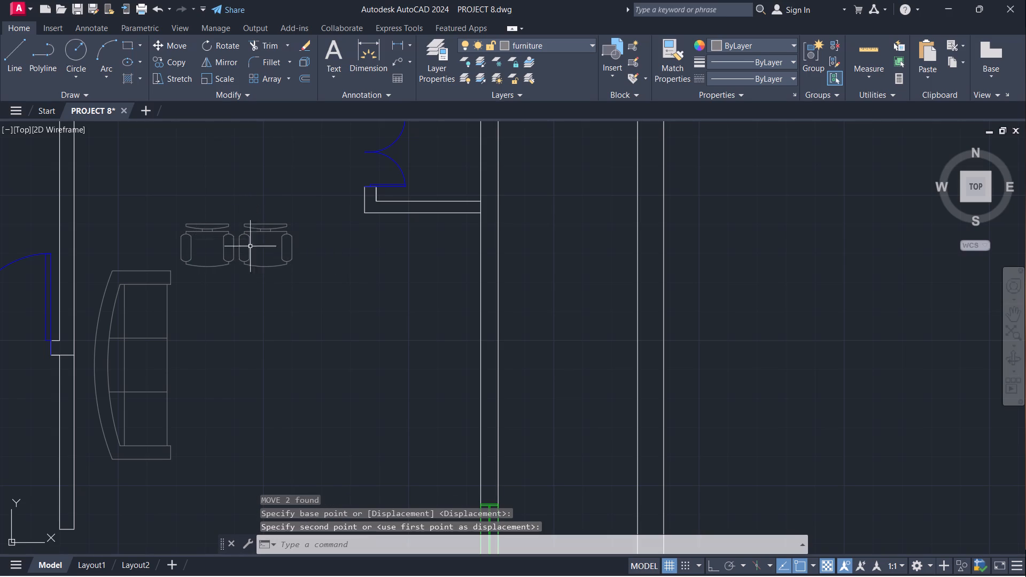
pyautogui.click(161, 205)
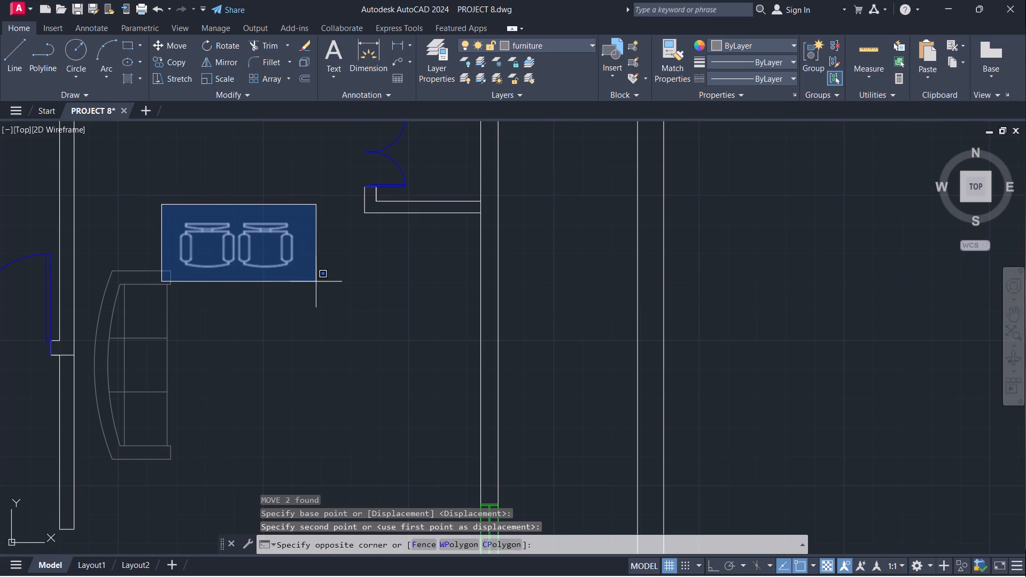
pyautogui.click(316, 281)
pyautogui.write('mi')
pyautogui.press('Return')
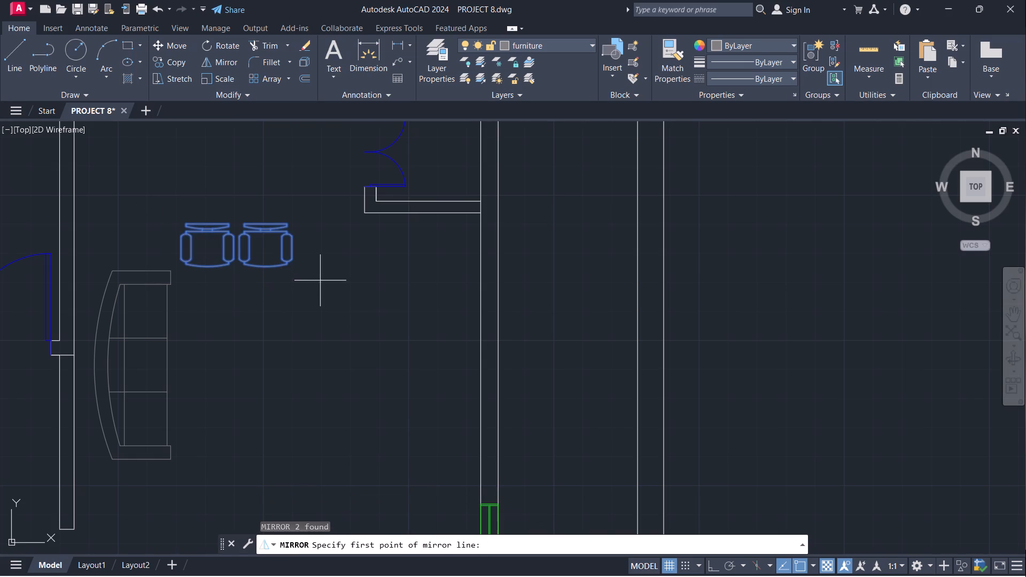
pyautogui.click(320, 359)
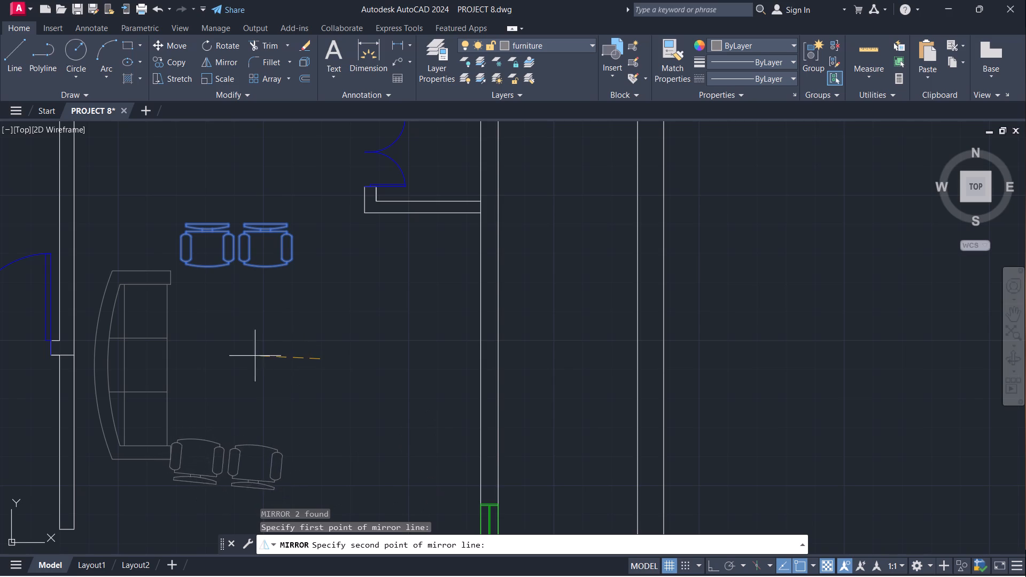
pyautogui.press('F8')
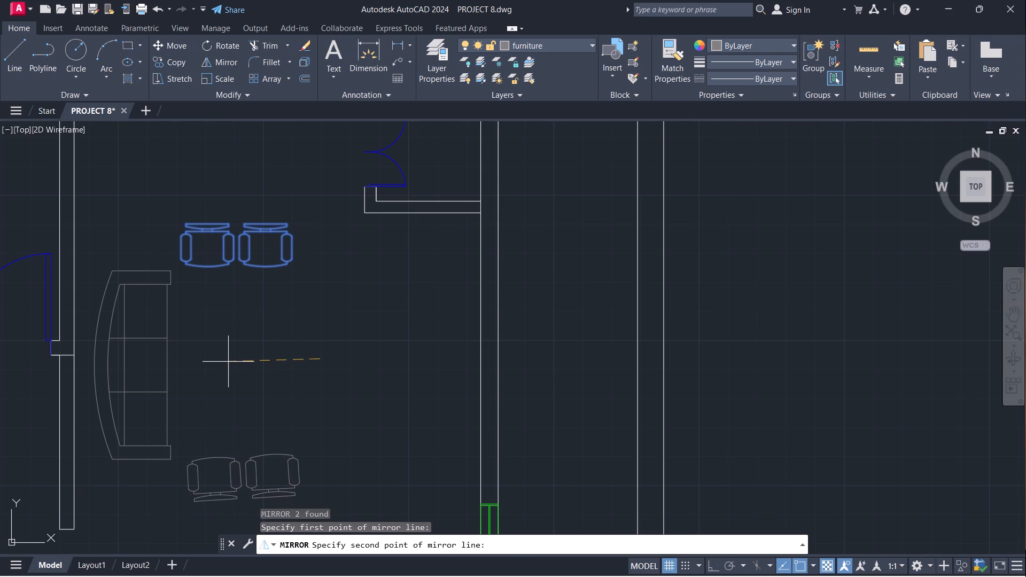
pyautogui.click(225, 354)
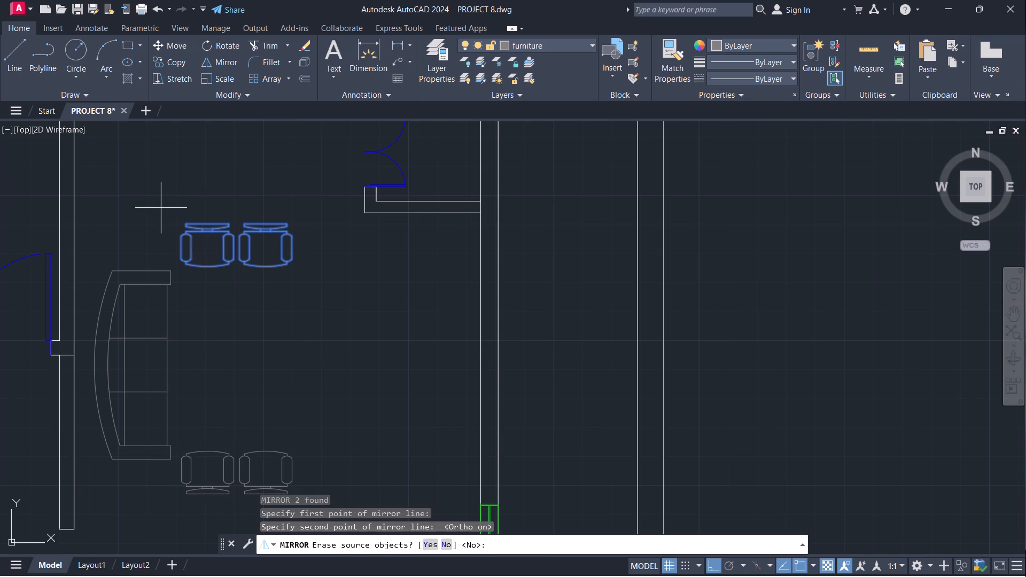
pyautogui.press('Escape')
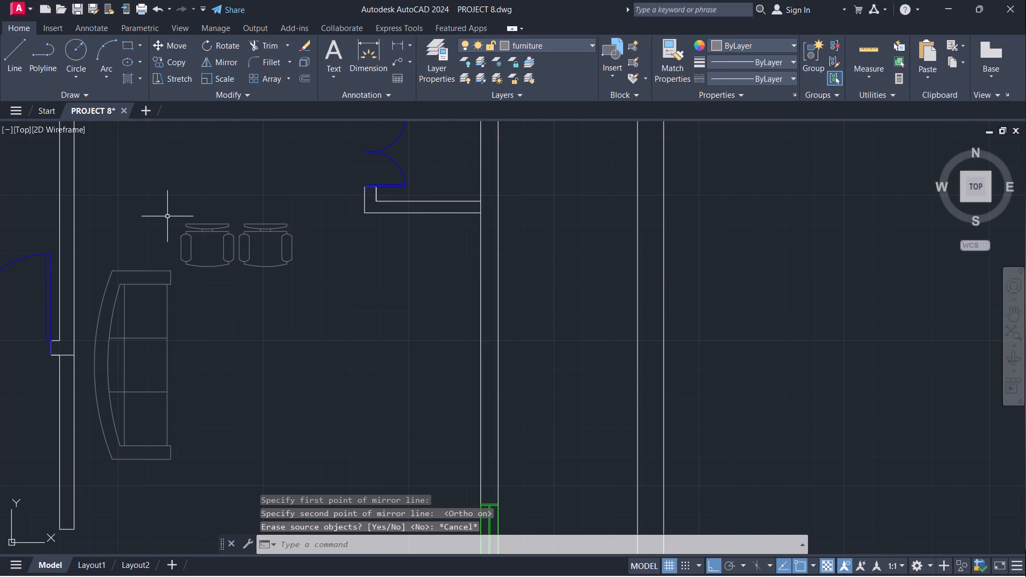
# Mirror the first plan's two armchairs across a horizontal line near the sofa's midpoint, keeping the originals.
pyautogui.moveTo(163, 214); pyautogui.dragTo(175, 228)
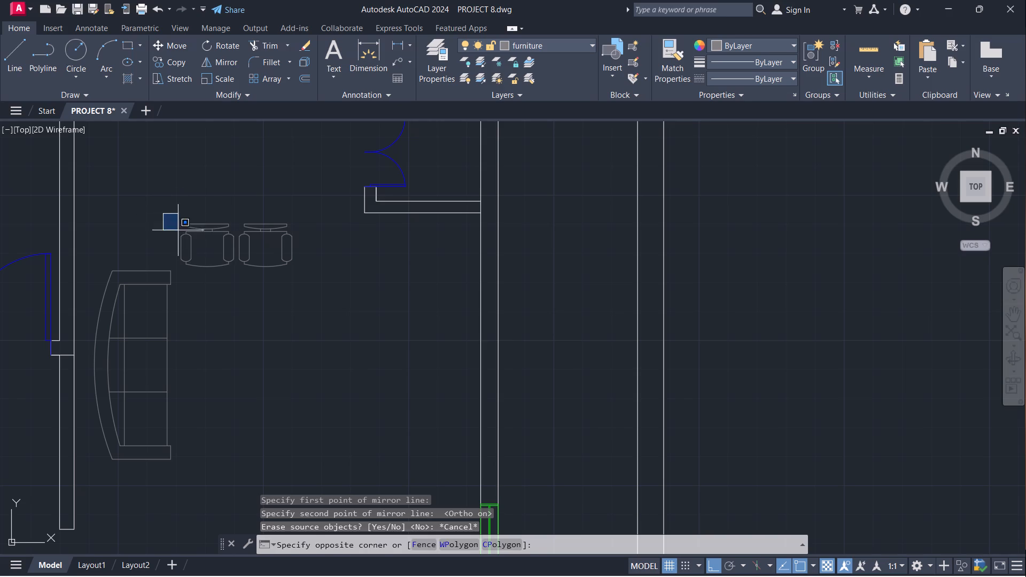
pyautogui.click(336, 283)
pyautogui.press('space')
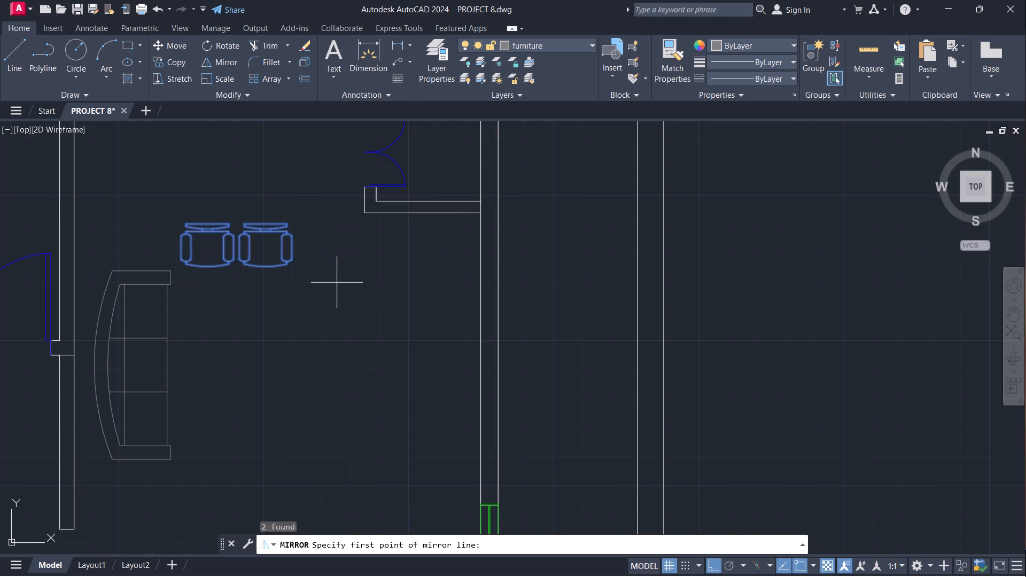
pyautogui.click(294, 361)
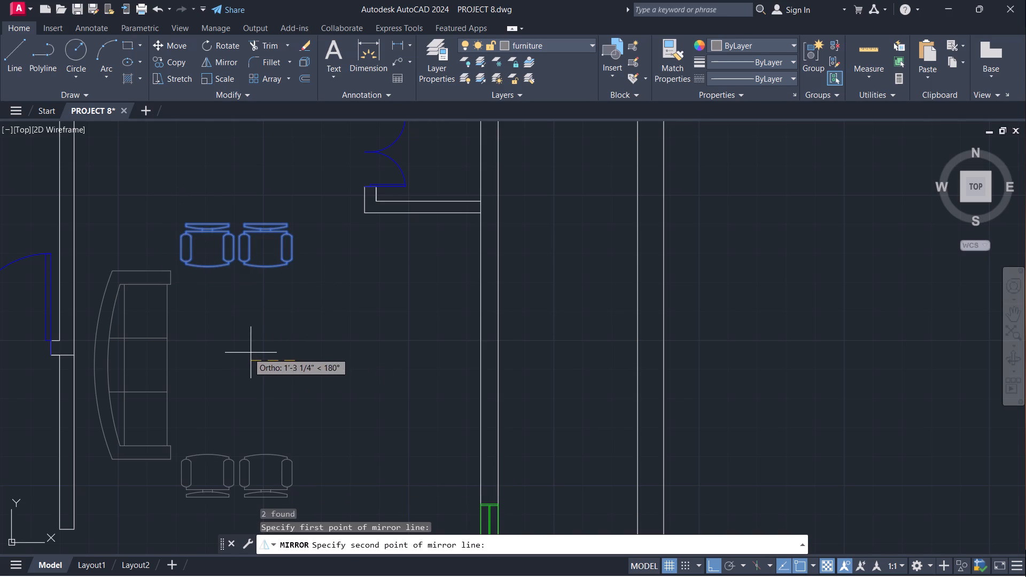
pyautogui.click(245, 353)
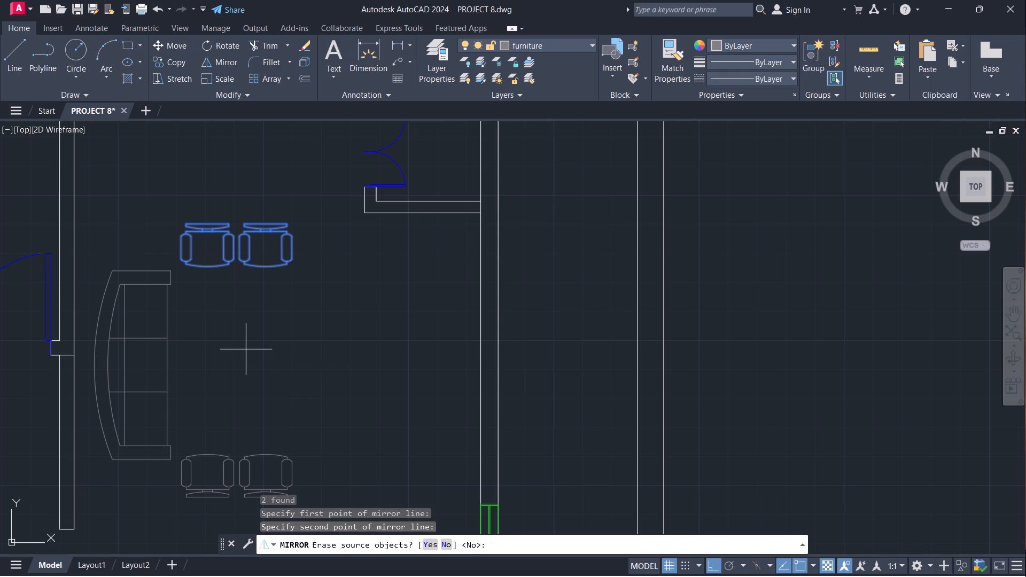
pyautogui.press('Return')
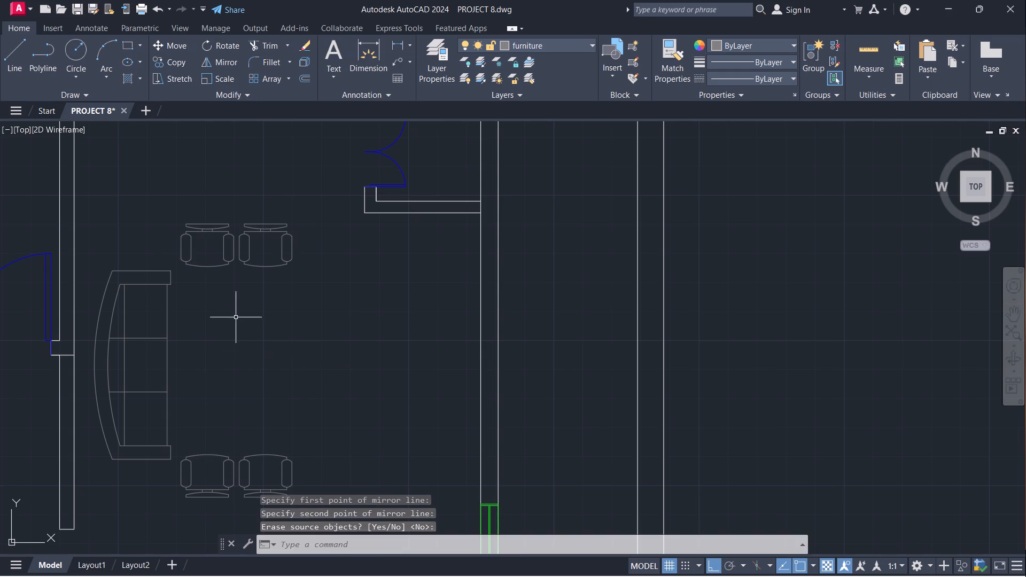
# Move the upper pair of armchairs in the first plan straight down about 3" toward the mirrored pair.
pyautogui.click(170, 222)
pyautogui.click(325, 274)
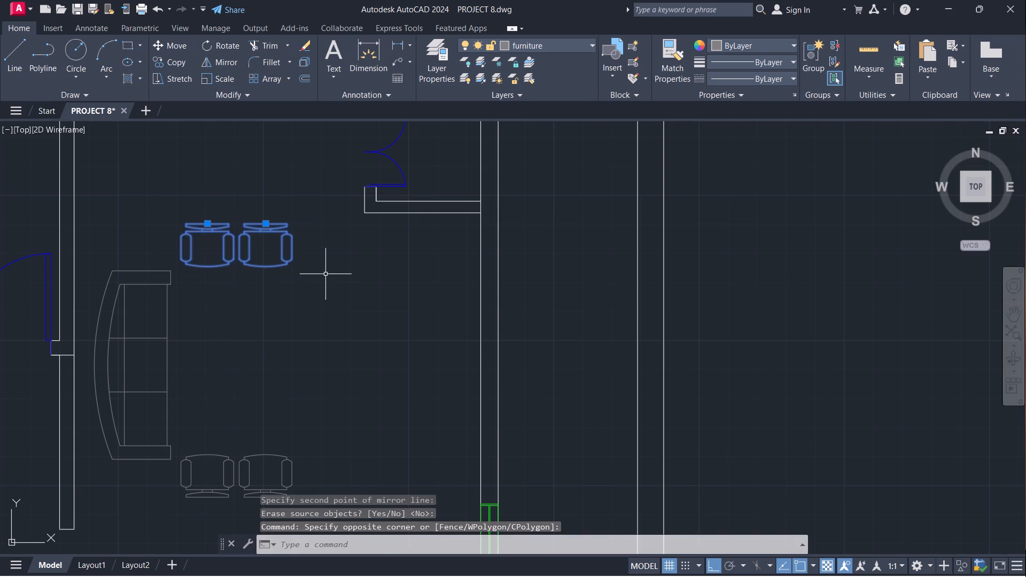
pyautogui.press('m')
pyautogui.press('Return')
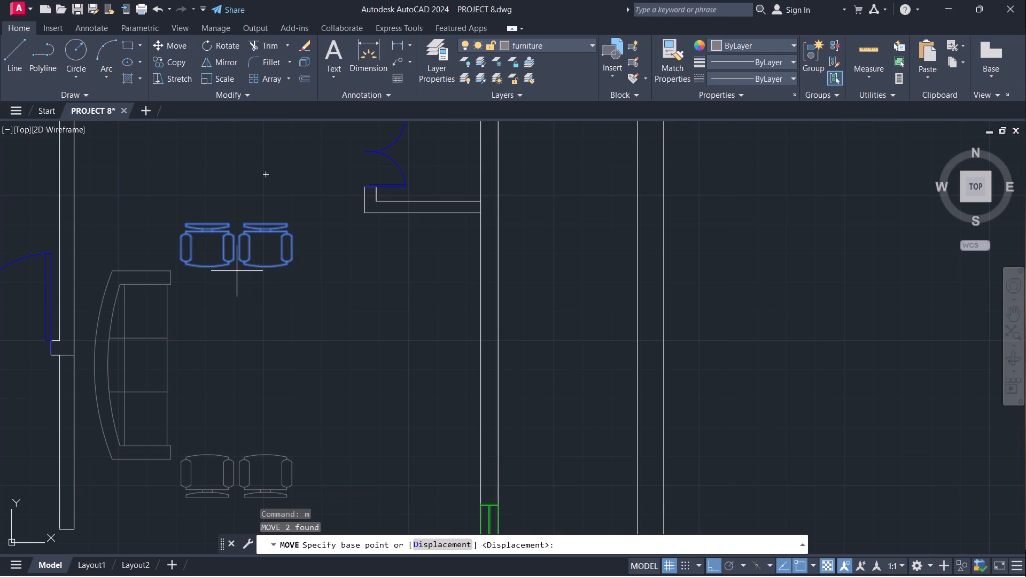
pyautogui.click(237, 271)
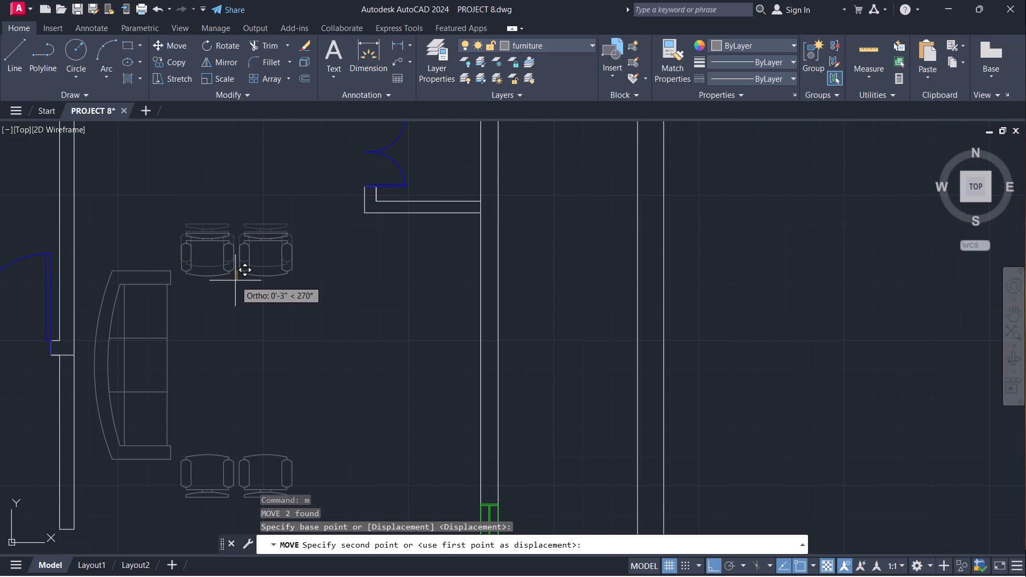
pyautogui.moveTo(235, 280); pyautogui.dragTo(246, 276)
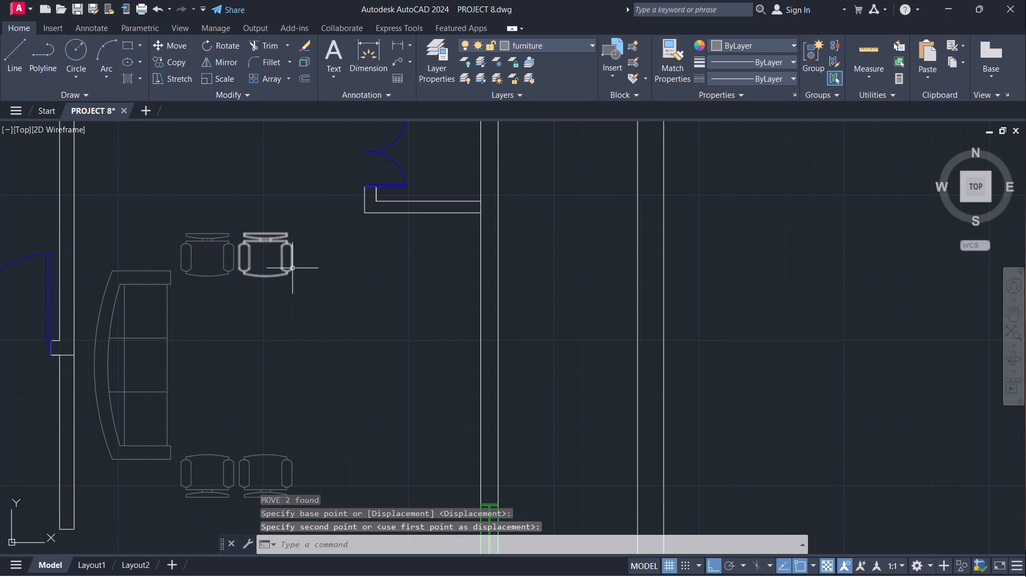
pyautogui.press('Escape')
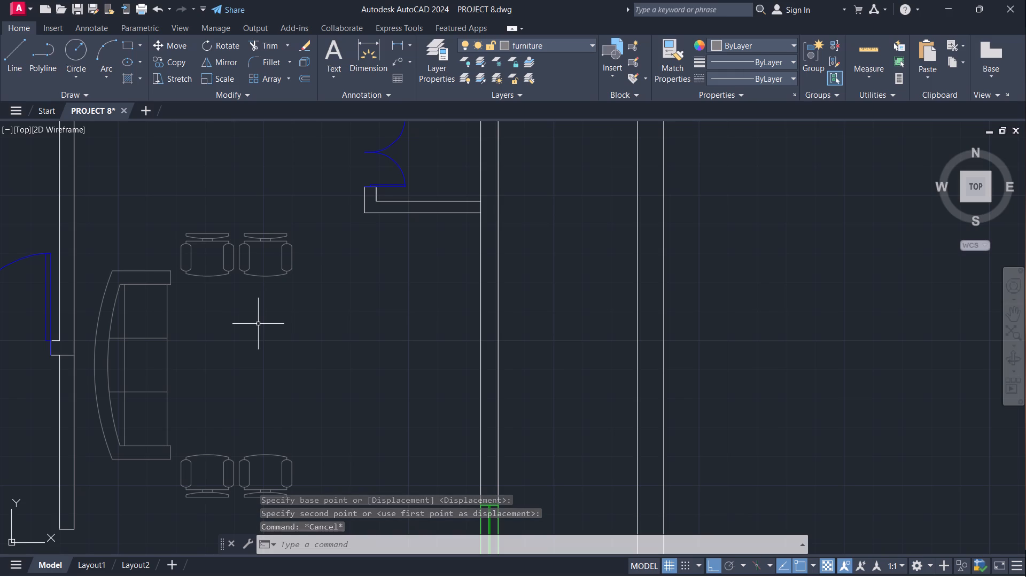
# Draw a rectangle with fillet radius 20 in the first plan's living area, entering 50 for the first corner and 100 for the opposite one.
pyautogui.write('rec')
pyautogui.press('Return')
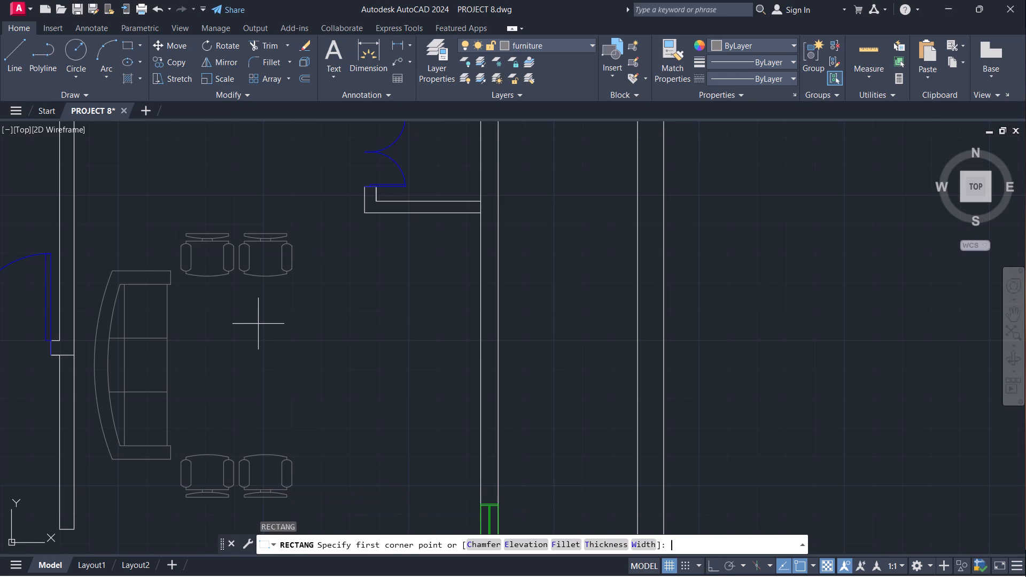
pyautogui.click(566, 544)
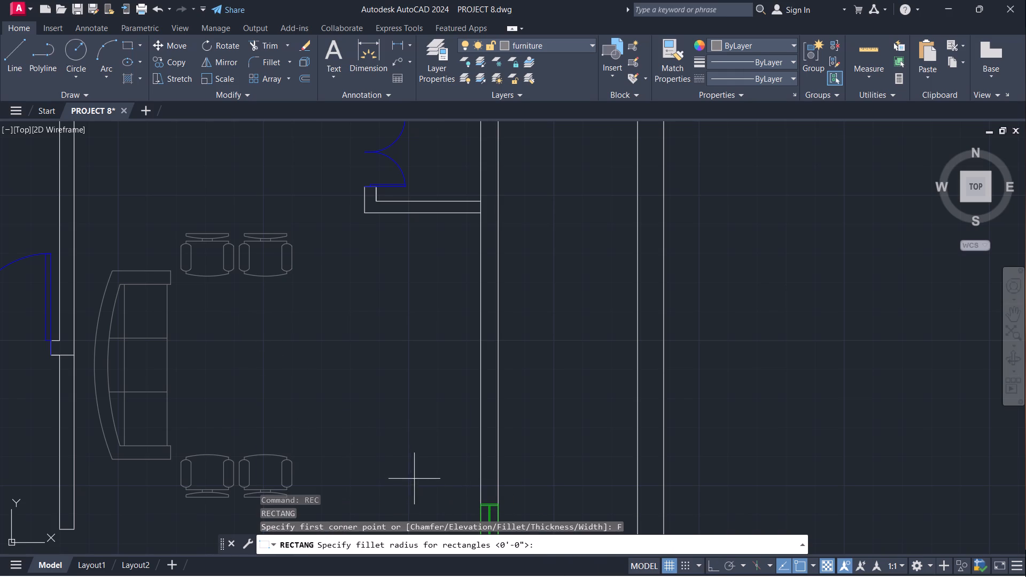
pyautogui.write('20')
pyautogui.press('Return')
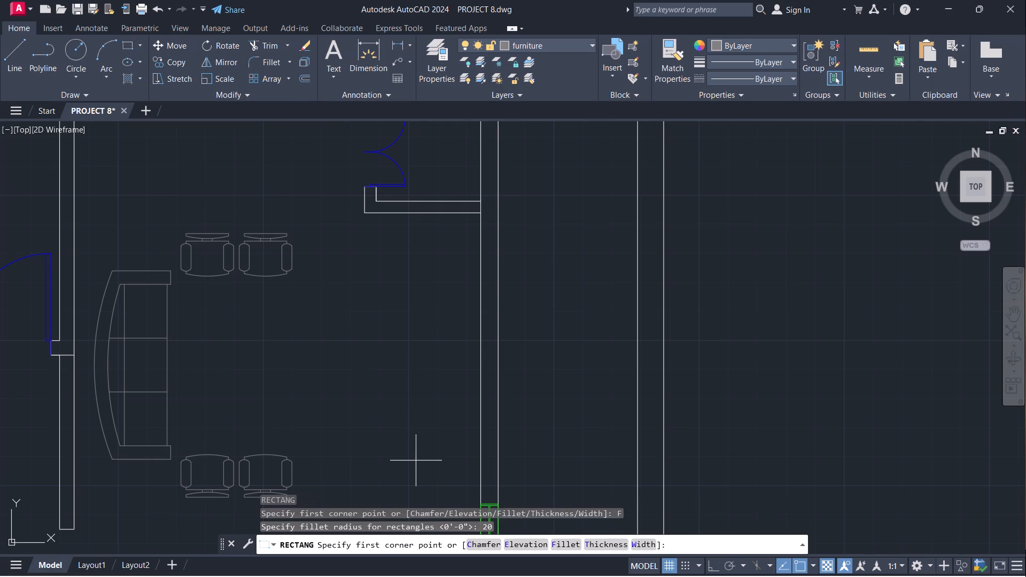
pyautogui.write('50')
pyautogui.press('Return')
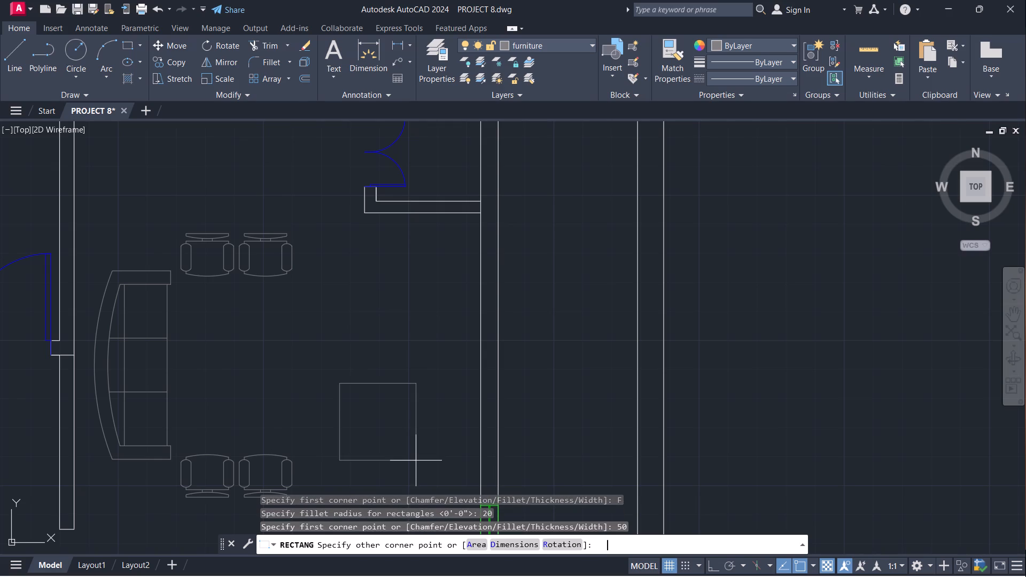
pyautogui.write('100')
pyautogui.press('Return')
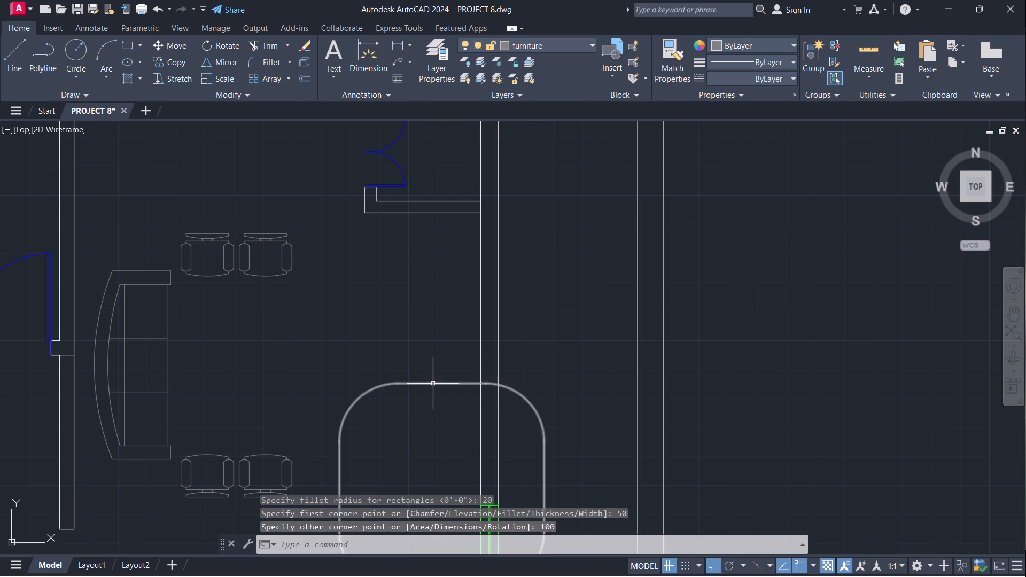
# Scale the rounded rectangle down freehand from a point just above its upper-left corner to about 37% of its size.
pyautogui.click(433, 383)
pyautogui.write('sc')
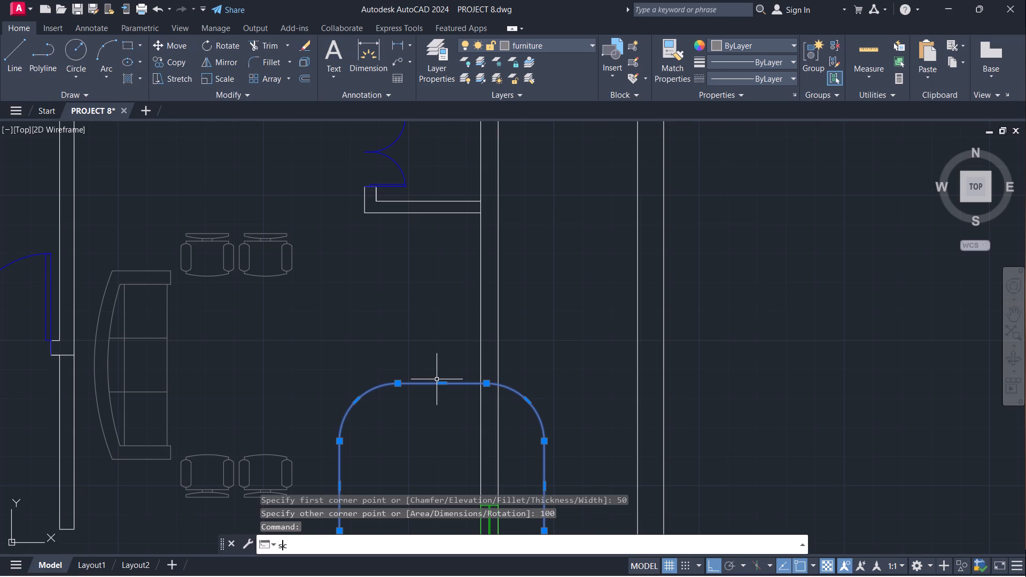
pyautogui.press('Return')
pyautogui.click(355, 355)
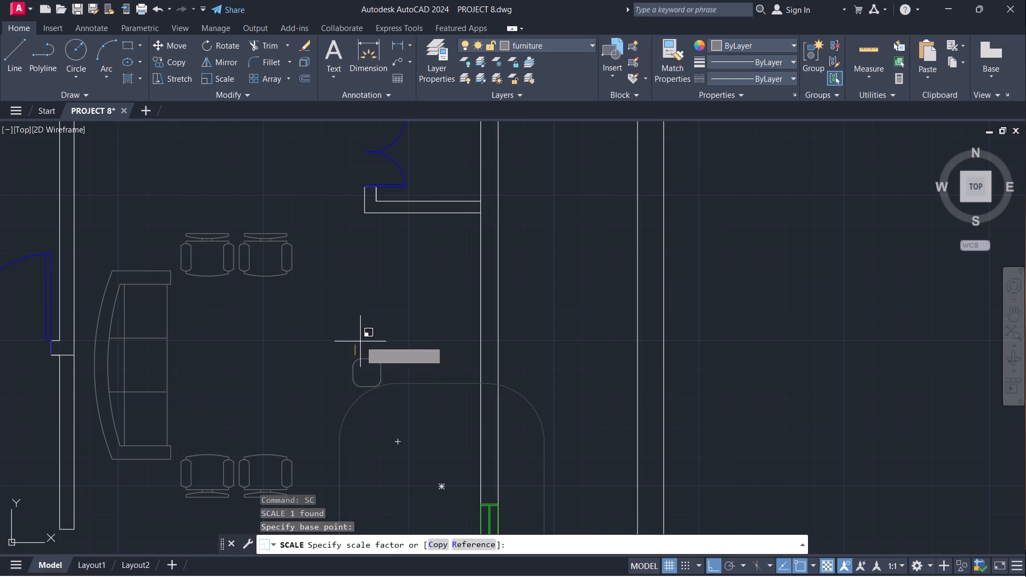
pyautogui.click(366, 389)
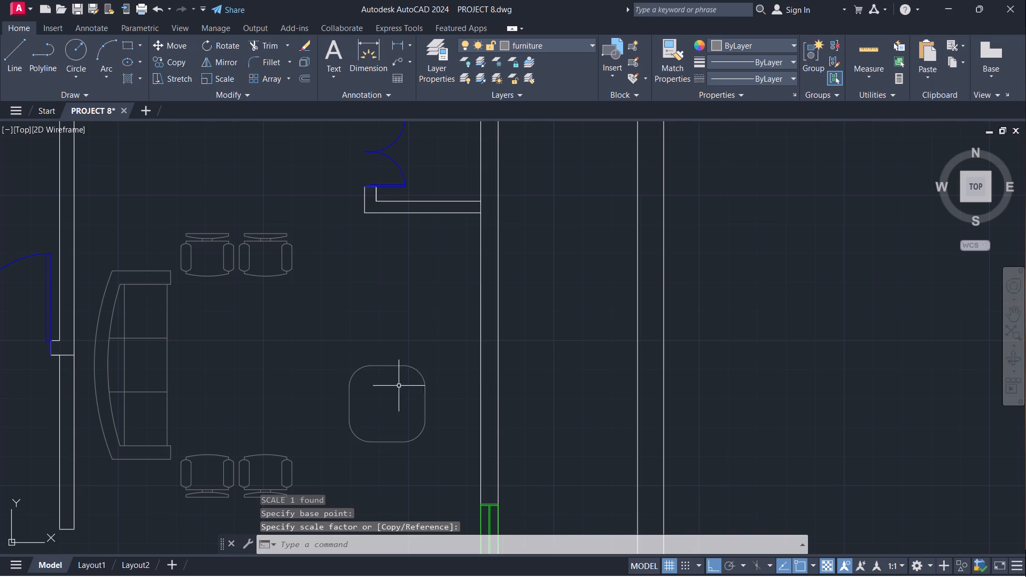
# Erase the small rounded rectangle from the first plan's living area.
pyautogui.click(423, 378)
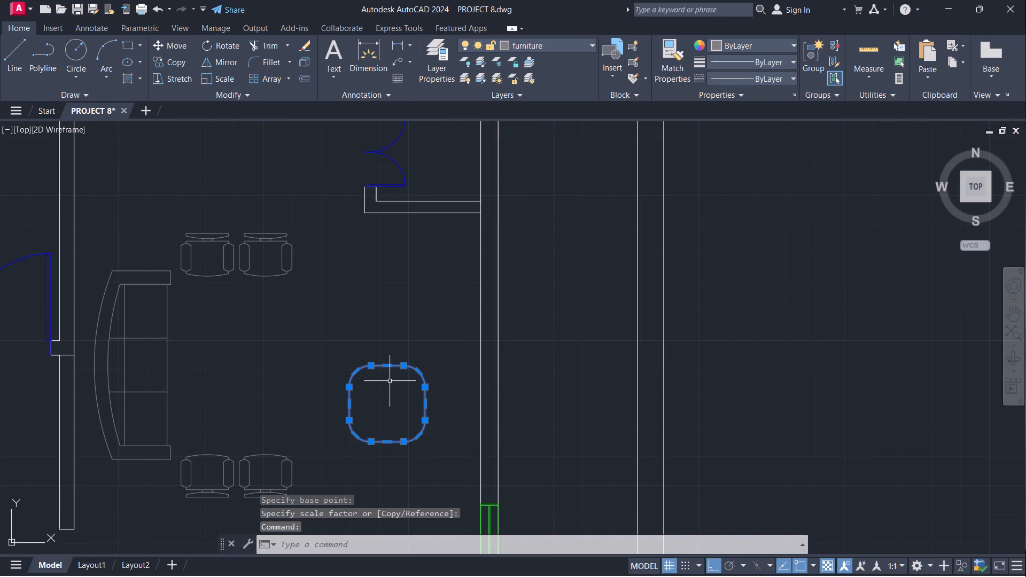
pyautogui.press('Escape')
pyautogui.click(384, 364)
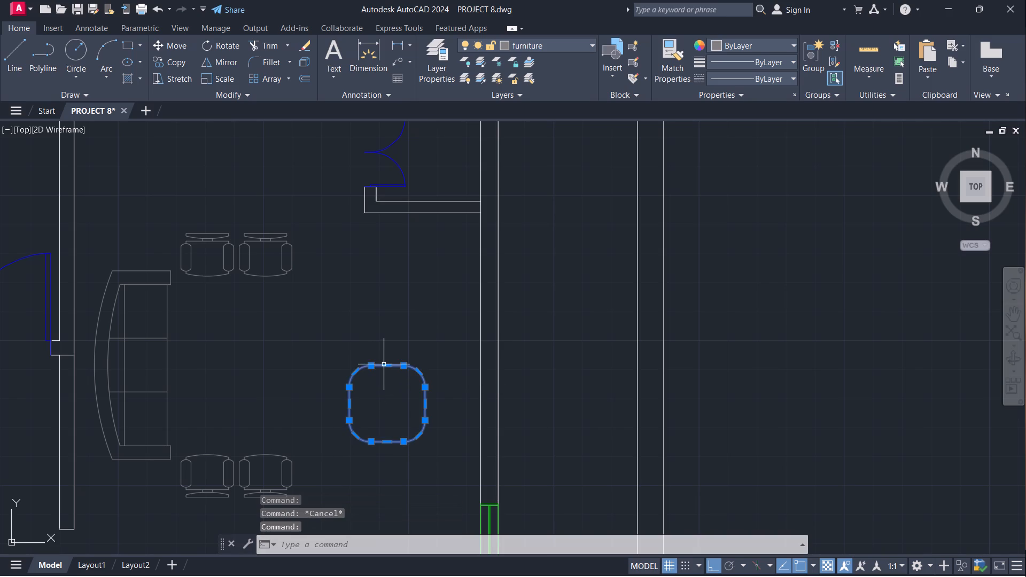
pyautogui.press('Escape')
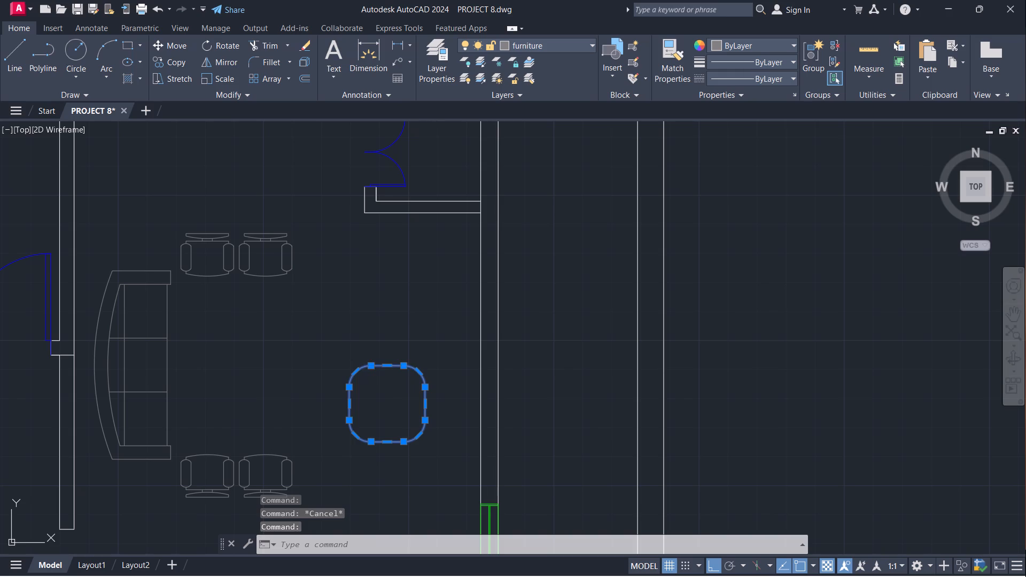
pyautogui.click(393, 365)
pyautogui.press('e')
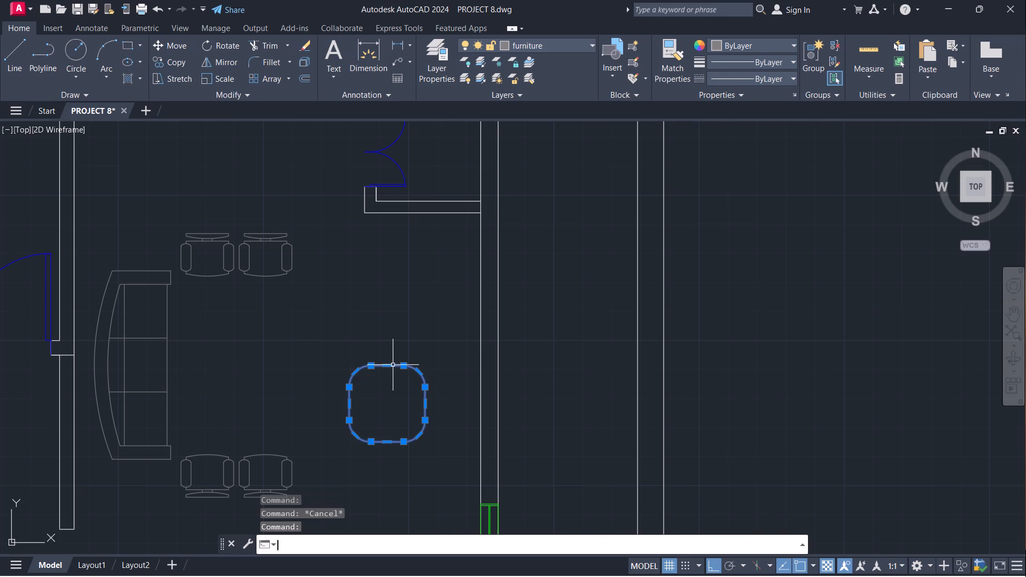
pyautogui.press('Return')
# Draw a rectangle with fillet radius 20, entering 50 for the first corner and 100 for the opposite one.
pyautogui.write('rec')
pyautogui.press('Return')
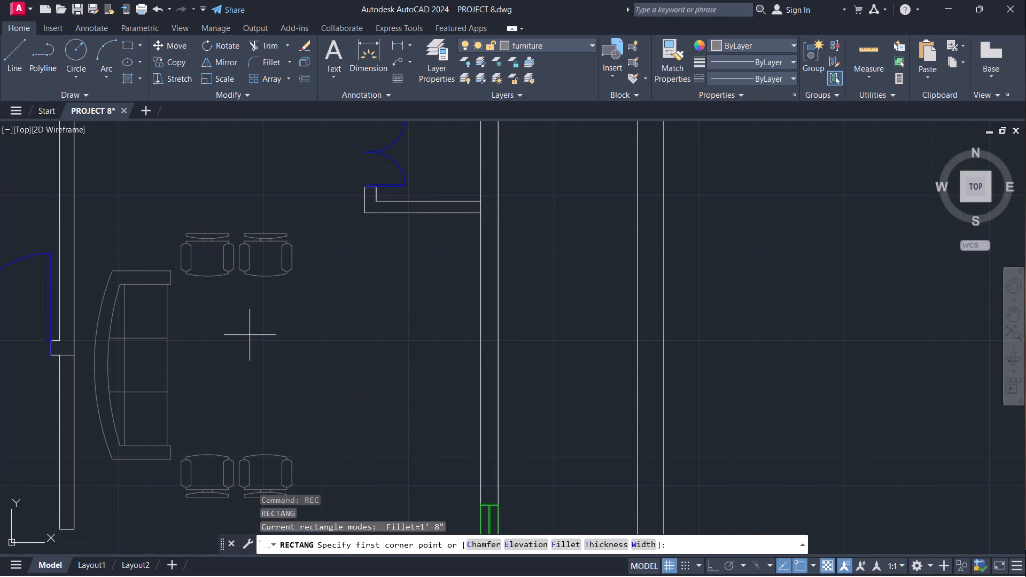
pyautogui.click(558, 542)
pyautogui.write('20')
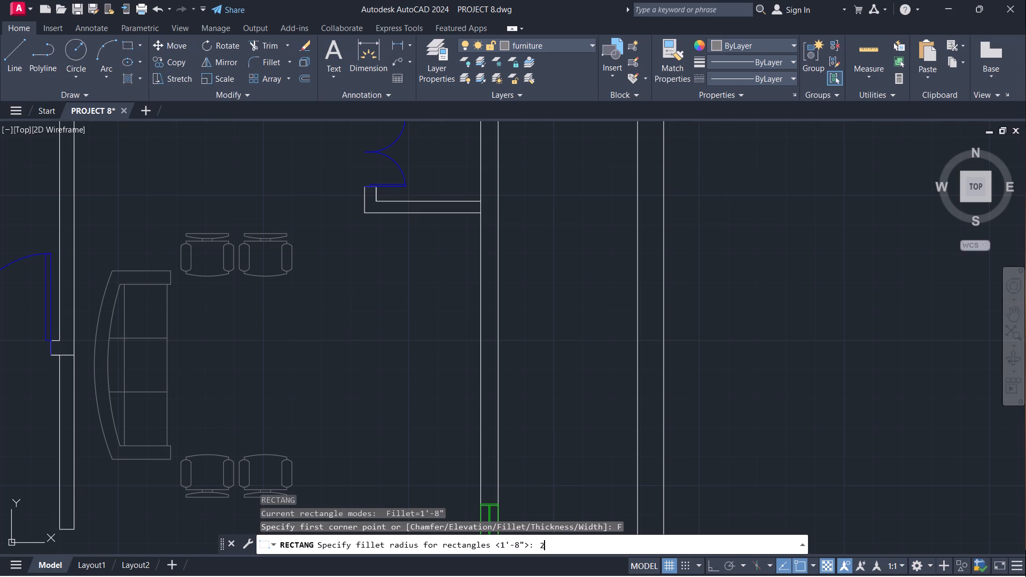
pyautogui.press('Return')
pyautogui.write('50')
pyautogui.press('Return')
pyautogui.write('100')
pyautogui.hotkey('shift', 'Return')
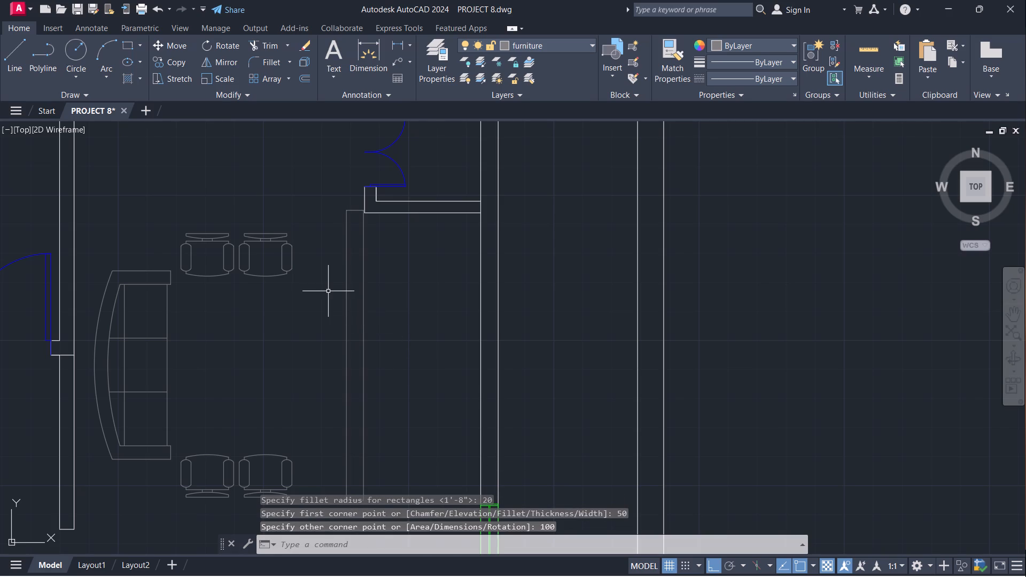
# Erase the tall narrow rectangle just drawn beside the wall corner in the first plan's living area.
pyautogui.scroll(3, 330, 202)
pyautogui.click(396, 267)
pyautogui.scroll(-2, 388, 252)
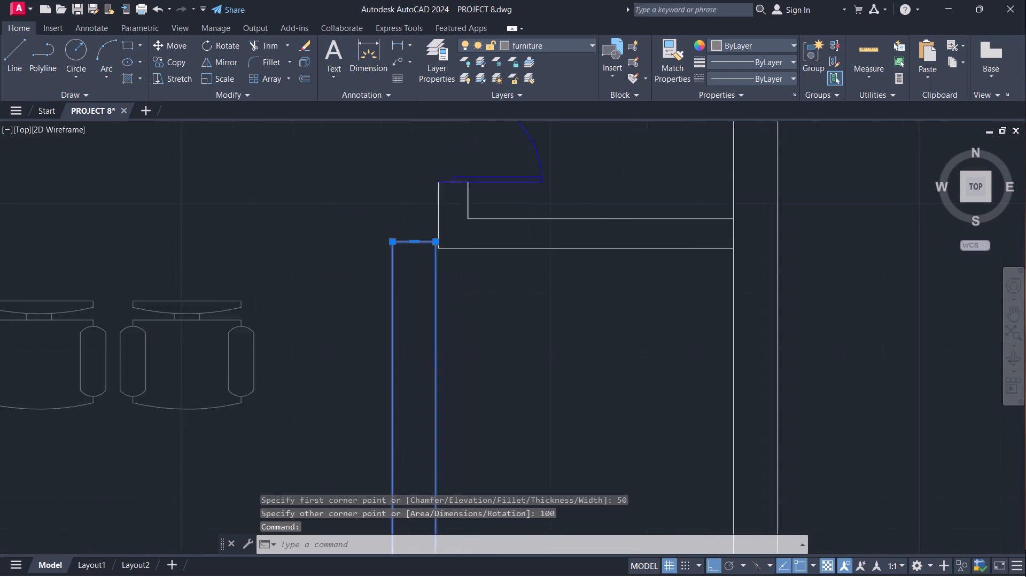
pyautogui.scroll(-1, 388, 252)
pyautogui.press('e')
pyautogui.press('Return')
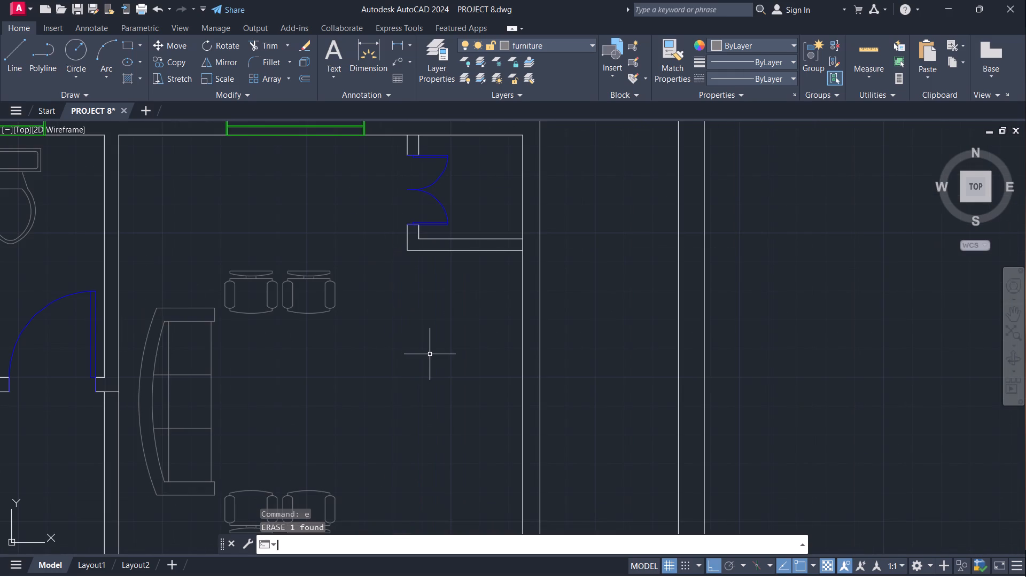
# Draw a rectangle with fillet radius 20, length 50 and width 100, extending down from below the upper armchairs beside the sofa.
pyautogui.write('rec')
pyautogui.press('Return')
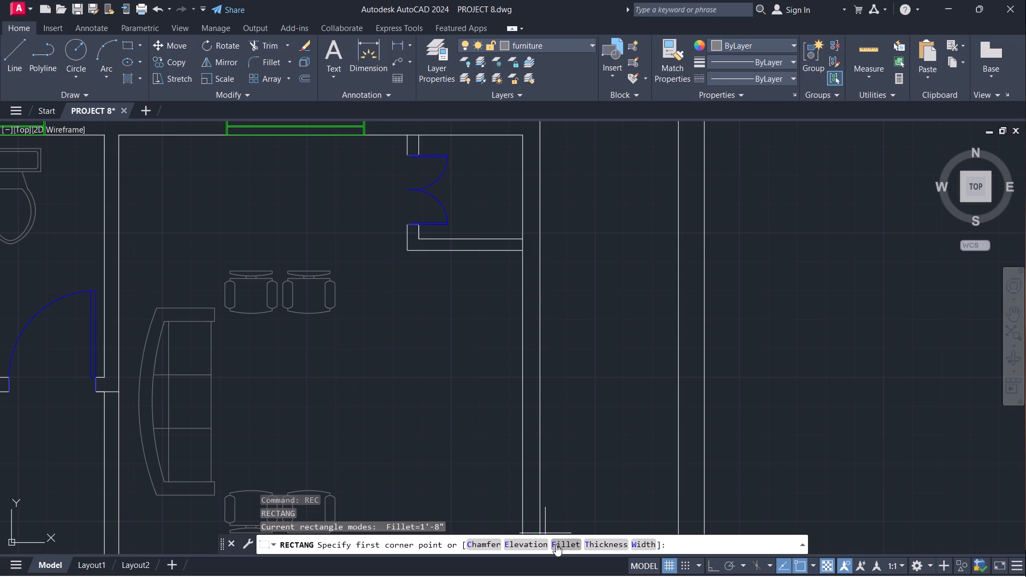
pyautogui.click(569, 548)
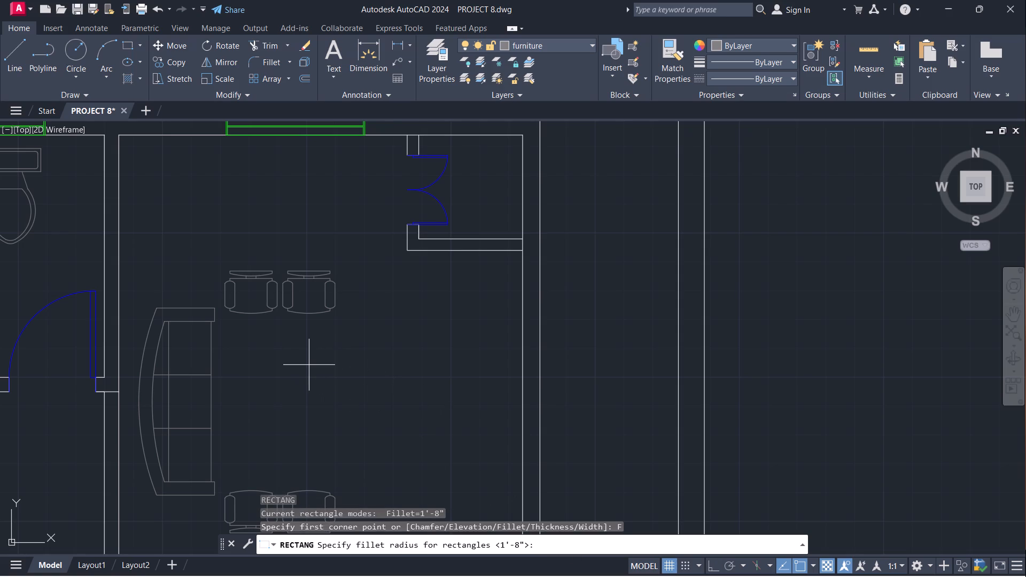
pyautogui.write('20')
pyautogui.press('Return')
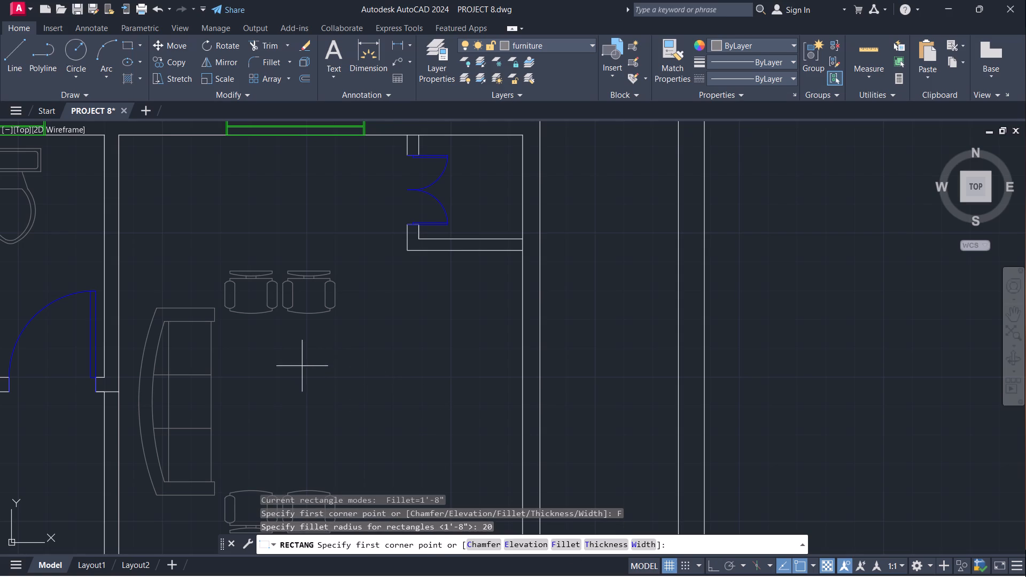
pyautogui.click(252, 356)
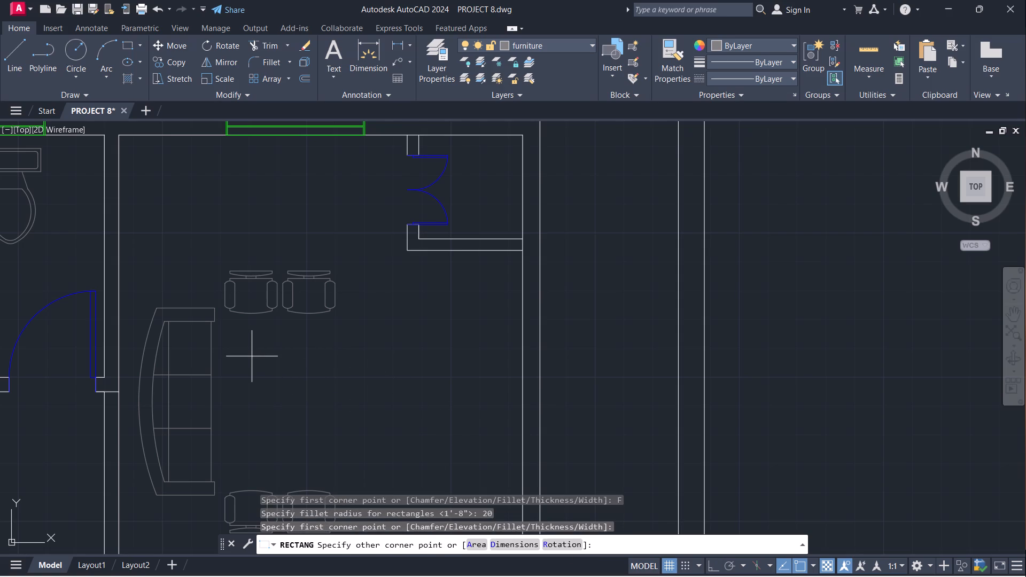
pyautogui.press('d')
pyautogui.press('Return')
pyautogui.write('50')
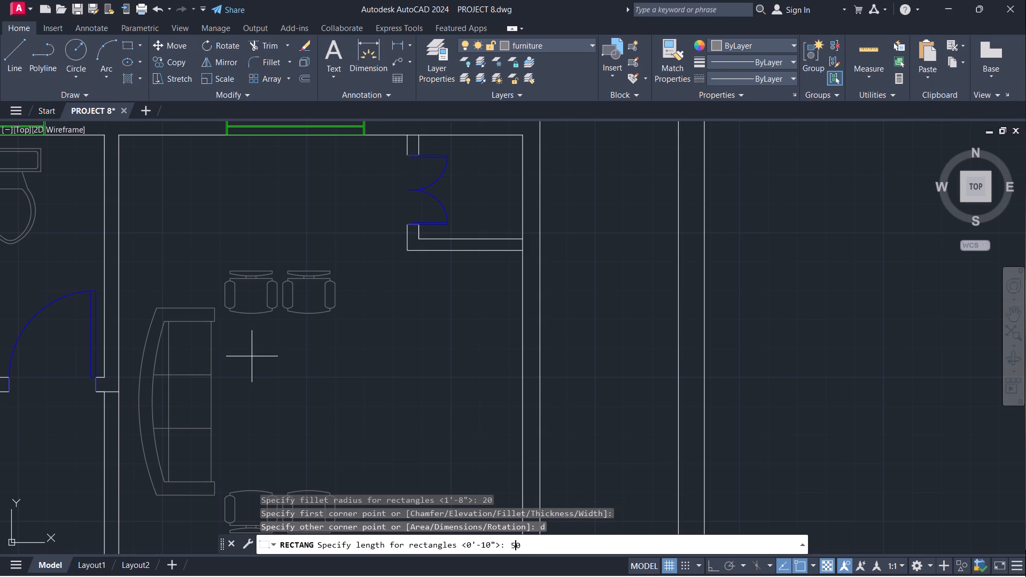
pyautogui.press('Return')
pyautogui.write('100')
pyautogui.press('Return')
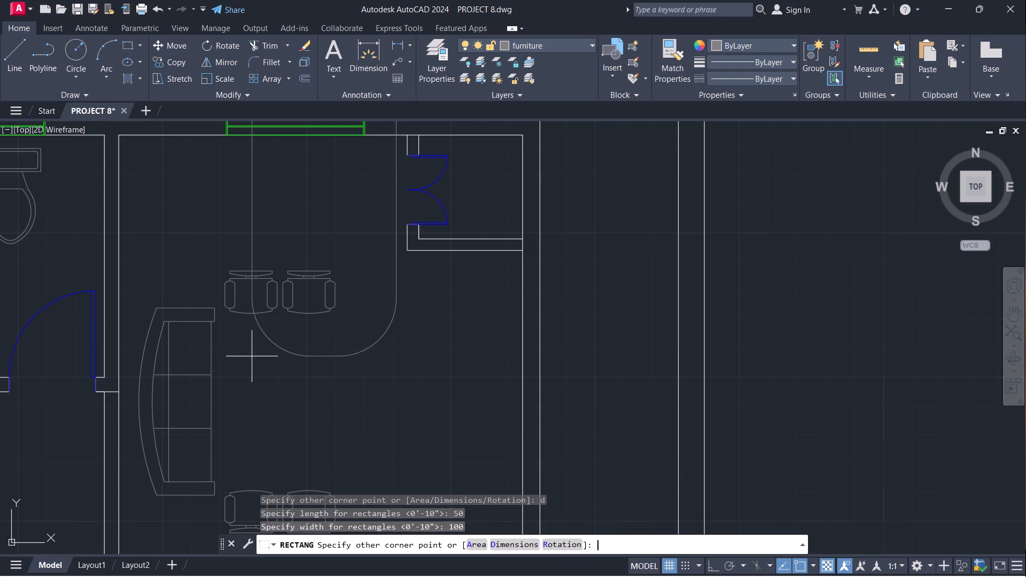
pyautogui.click(316, 379)
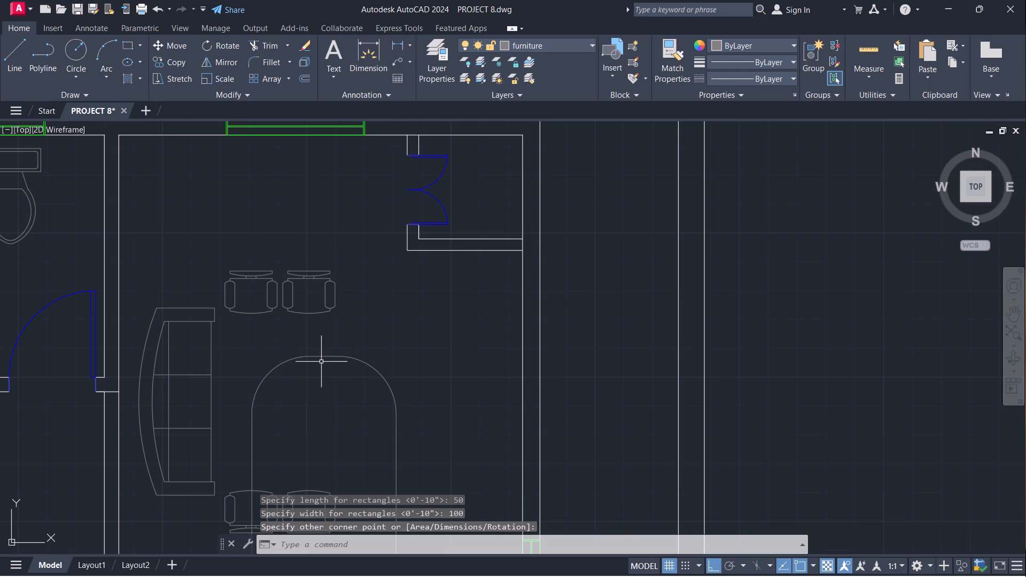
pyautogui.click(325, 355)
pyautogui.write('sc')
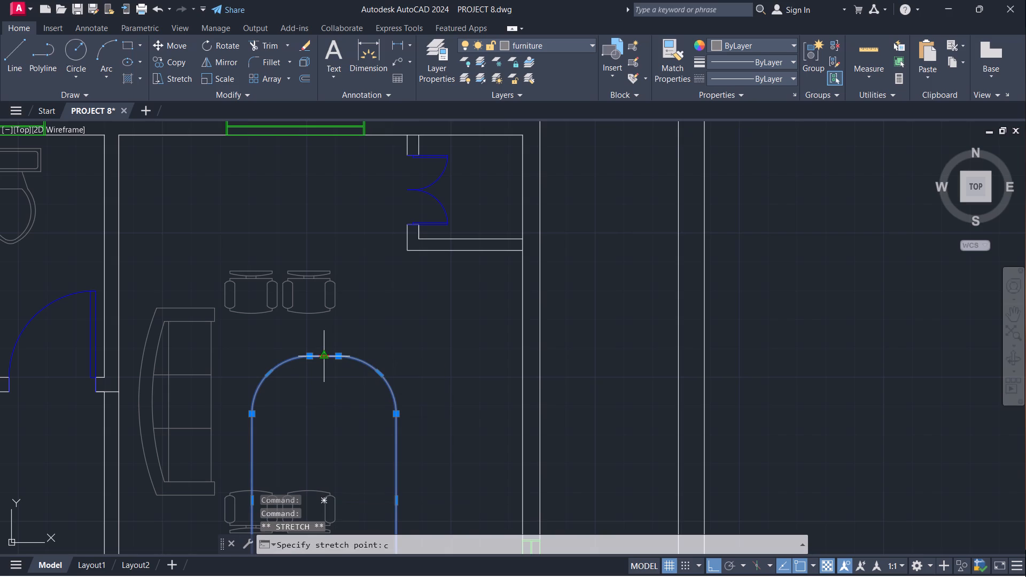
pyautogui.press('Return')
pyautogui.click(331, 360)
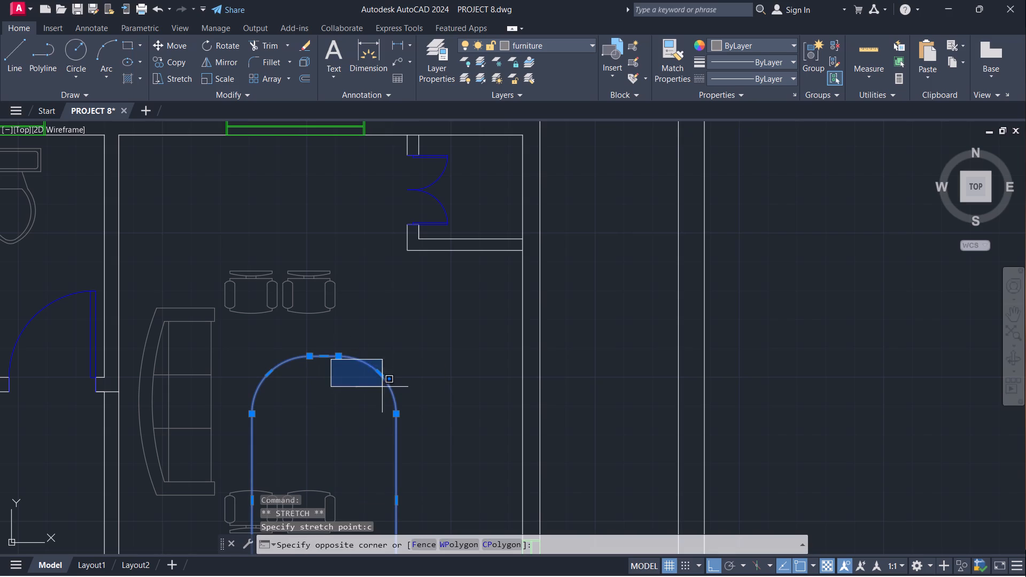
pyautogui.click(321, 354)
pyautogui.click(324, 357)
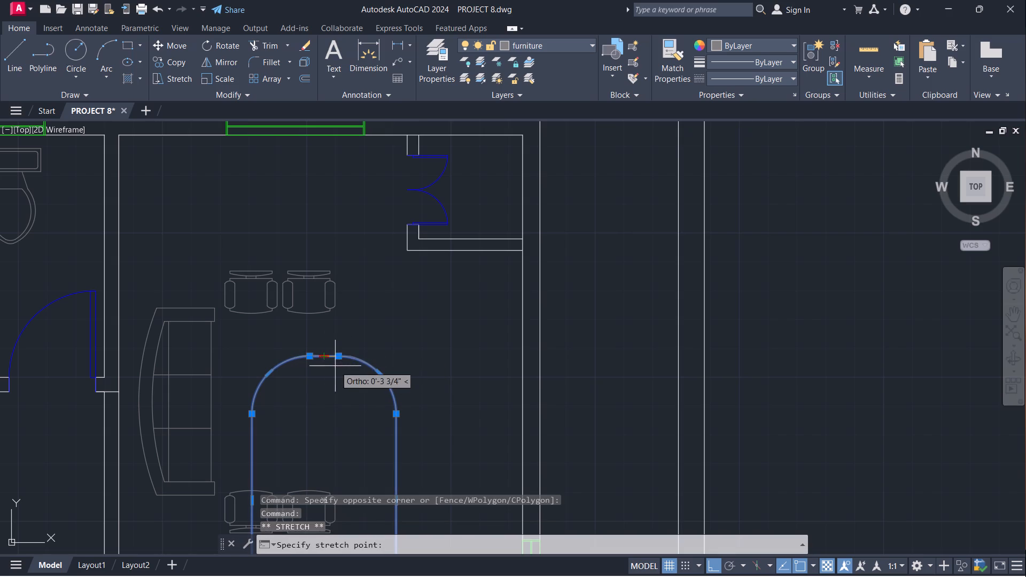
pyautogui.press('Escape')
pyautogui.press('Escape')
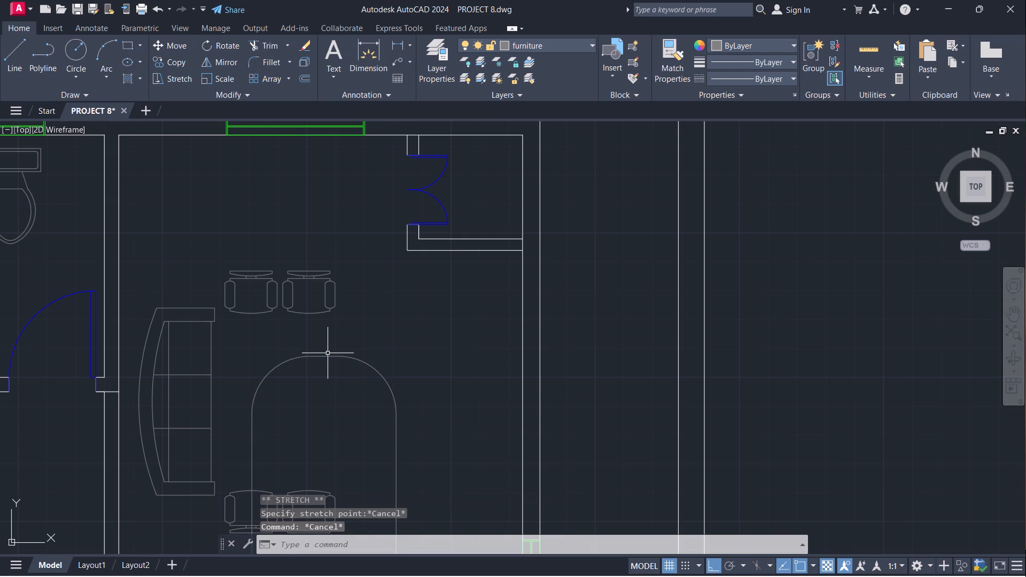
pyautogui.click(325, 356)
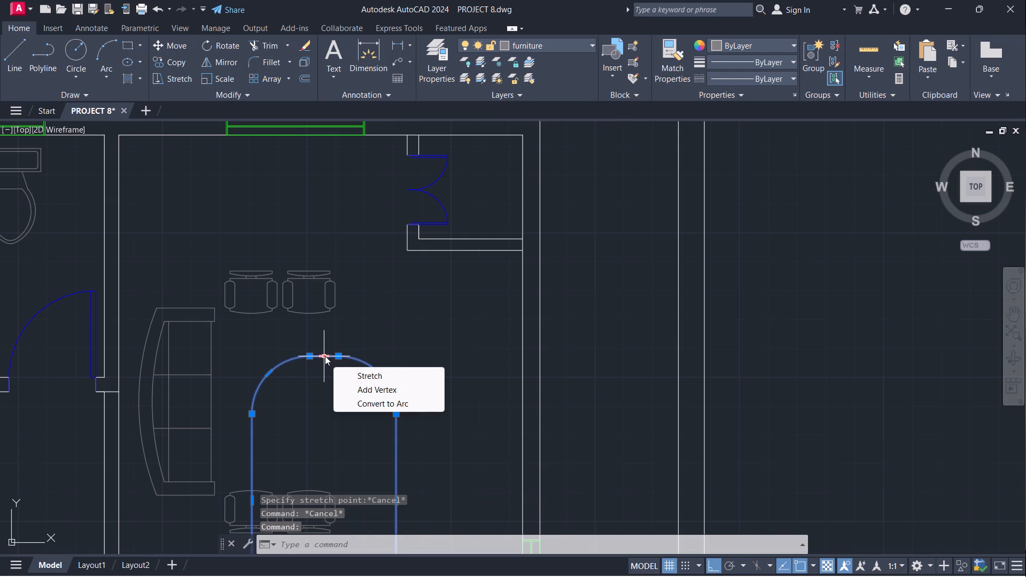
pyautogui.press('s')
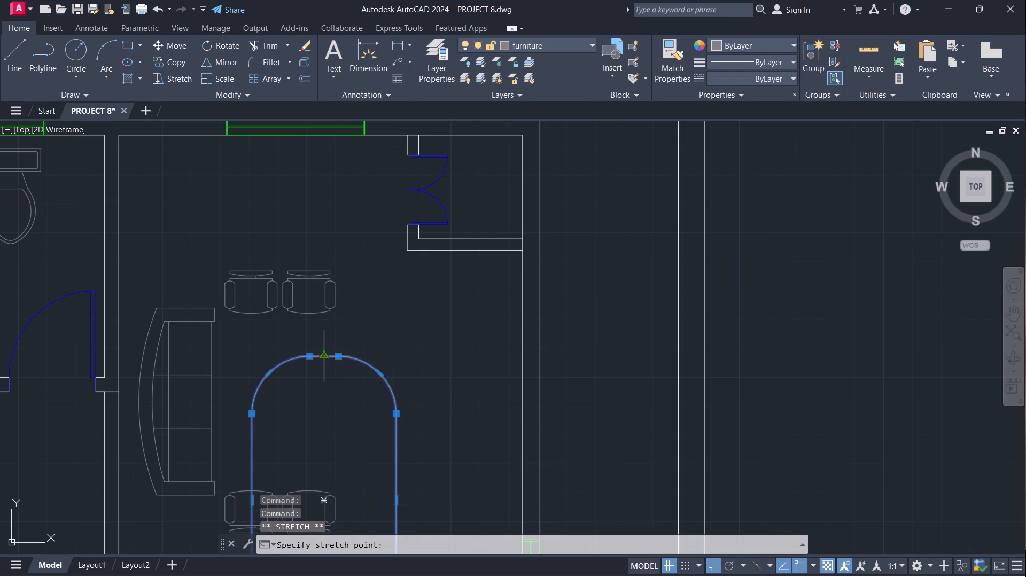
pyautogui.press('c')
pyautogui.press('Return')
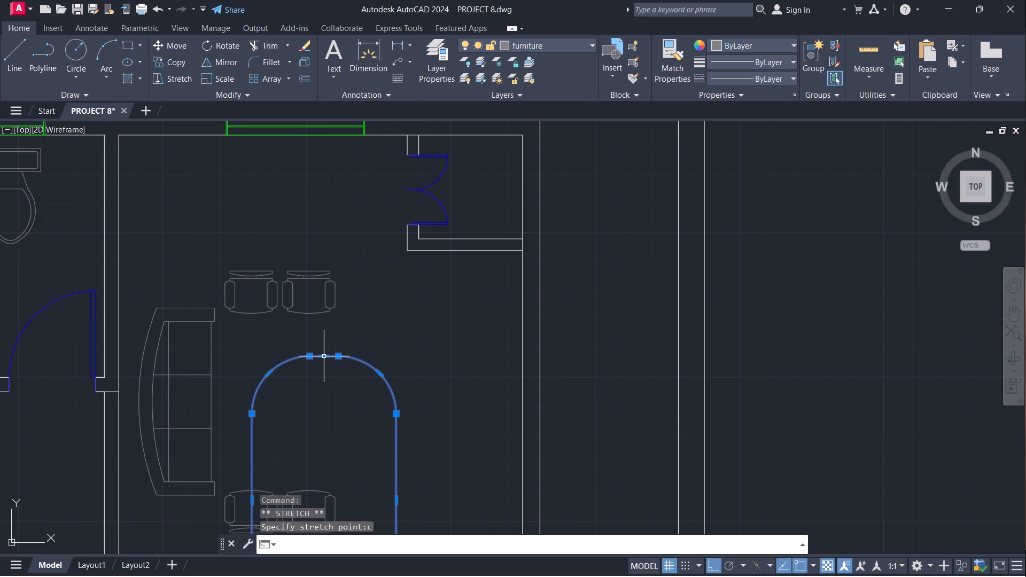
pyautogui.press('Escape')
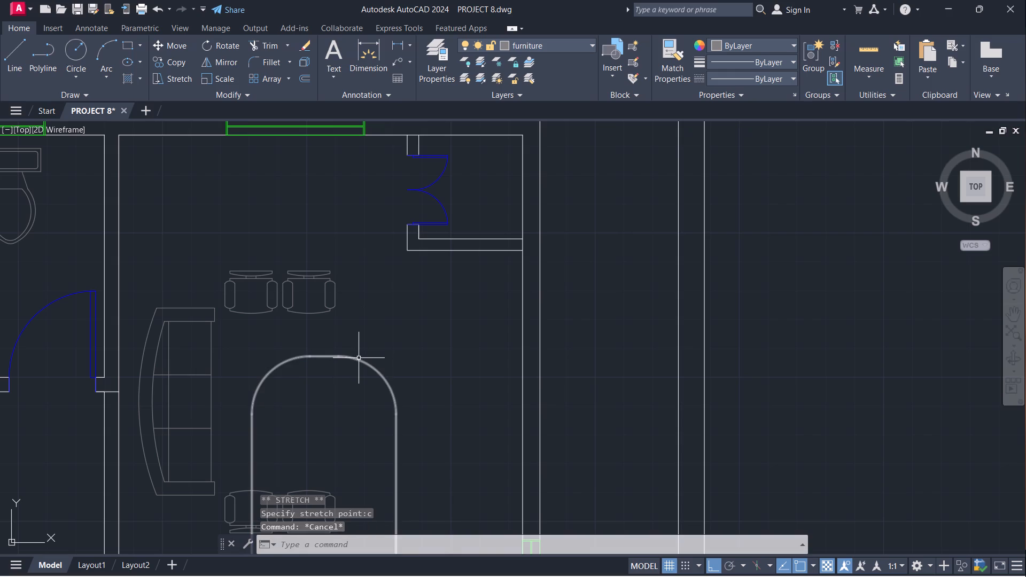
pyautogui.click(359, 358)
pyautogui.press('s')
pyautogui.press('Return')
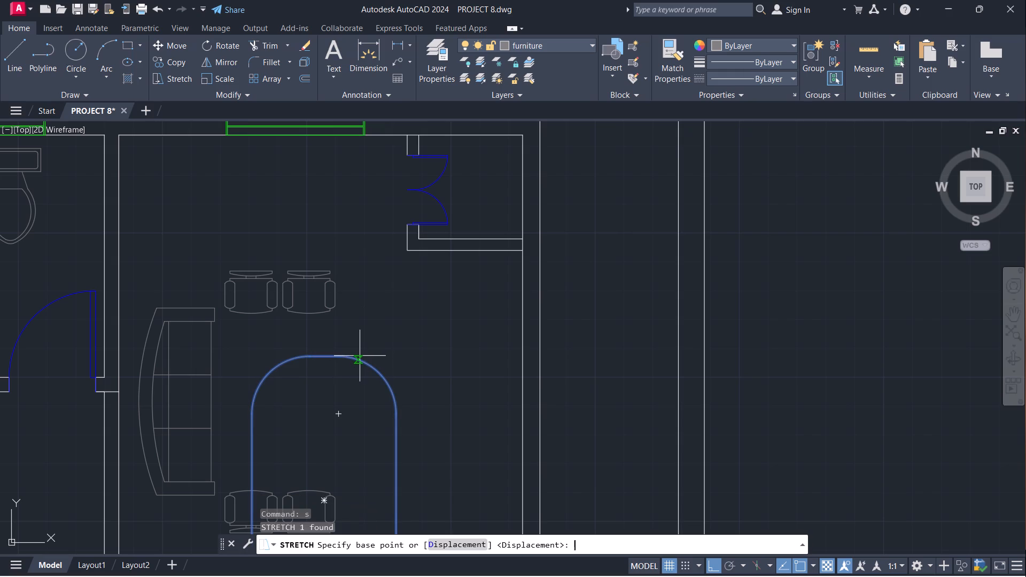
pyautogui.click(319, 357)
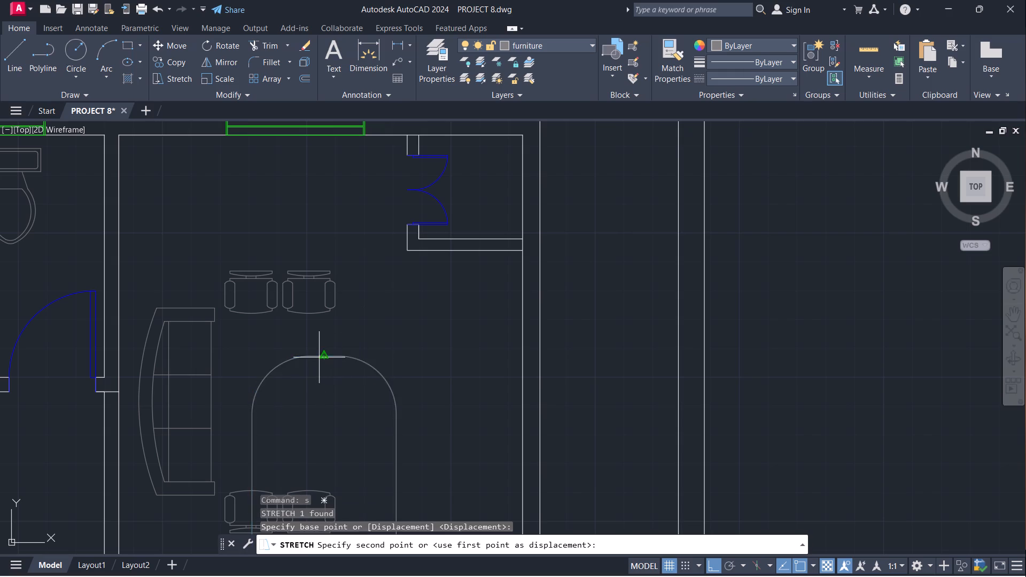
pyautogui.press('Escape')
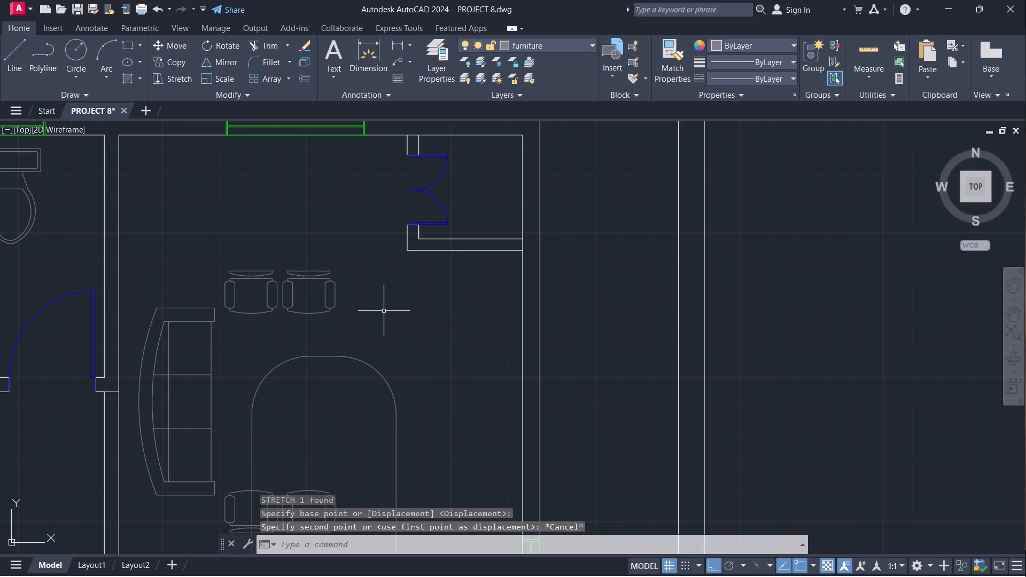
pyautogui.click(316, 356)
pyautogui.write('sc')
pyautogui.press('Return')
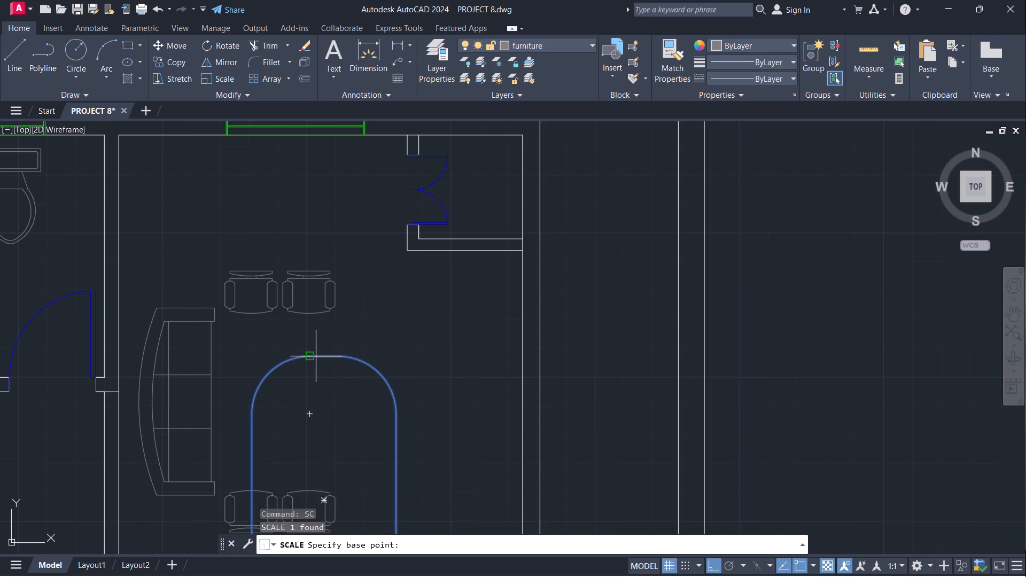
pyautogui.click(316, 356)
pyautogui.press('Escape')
# Scale the rounded table in the first plan's living area down to about half size, based at its upper corner arc centre.
pyautogui.click(339, 357)
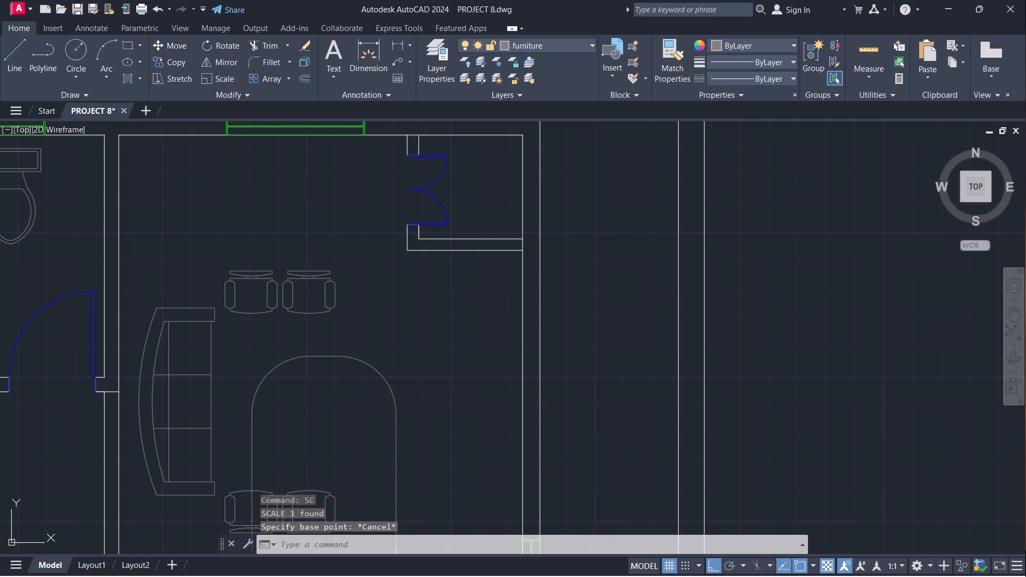
pyautogui.press('s')
pyautogui.press('c')
pyautogui.press('Return')
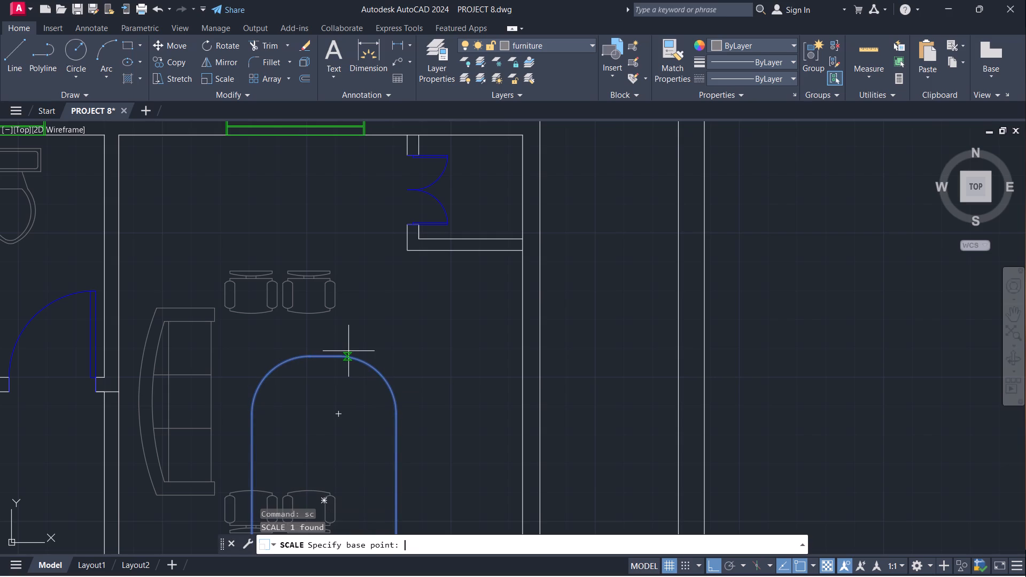
pyautogui.click(343, 411)
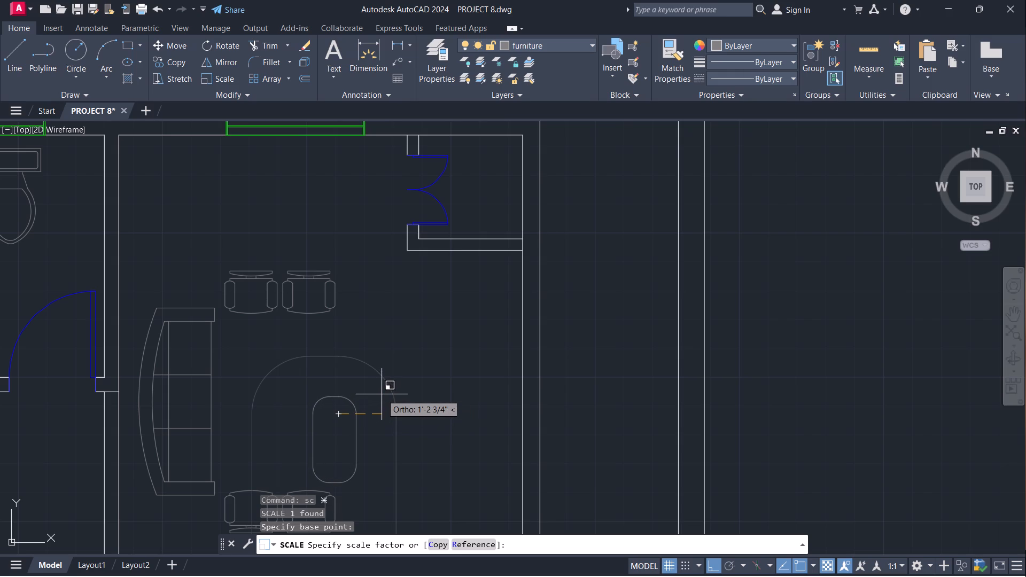
pyautogui.click(411, 376)
# Move the rounded table by its centre, with Ortho off, into the space between the sofa and the two pairs of armchairs.
pyautogui.click(351, 385)
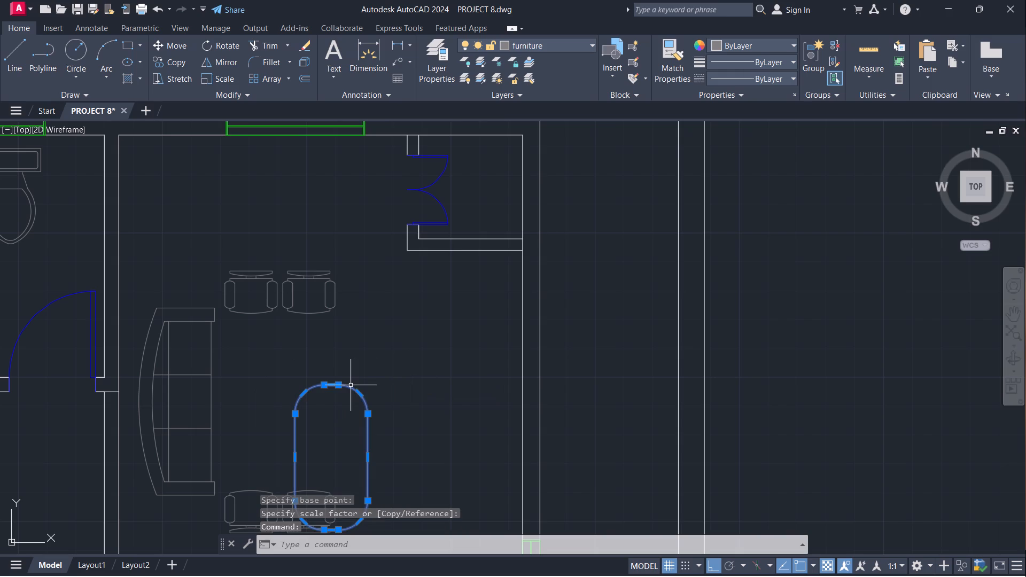
pyautogui.press('m')
pyautogui.press('Return')
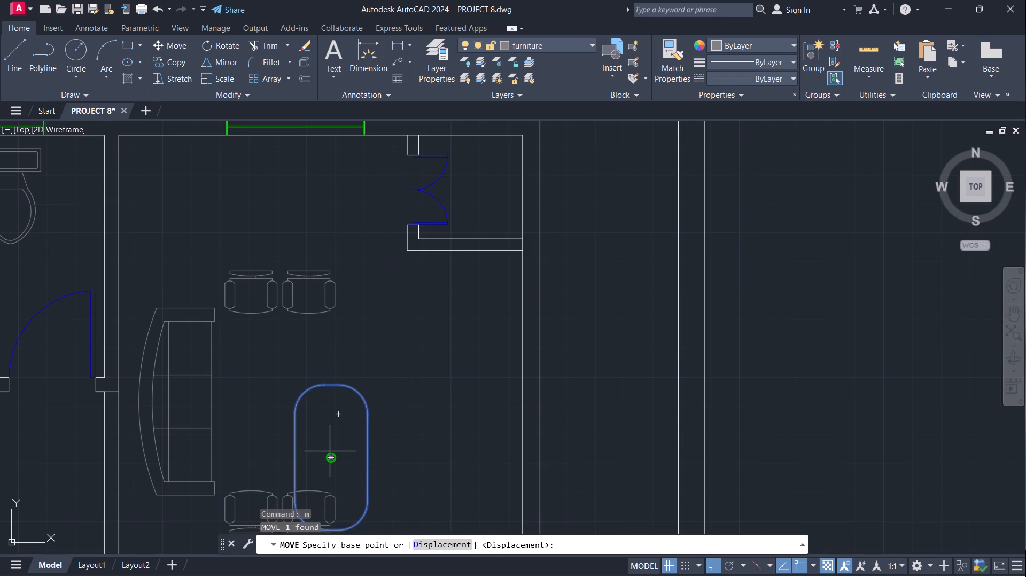
pyautogui.click(330, 452)
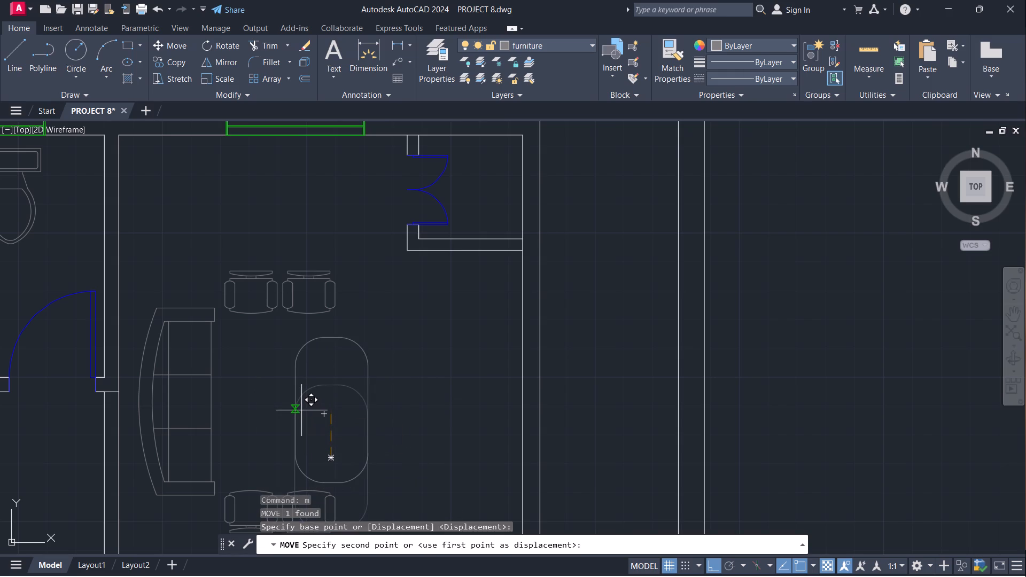
pyautogui.press('F8')
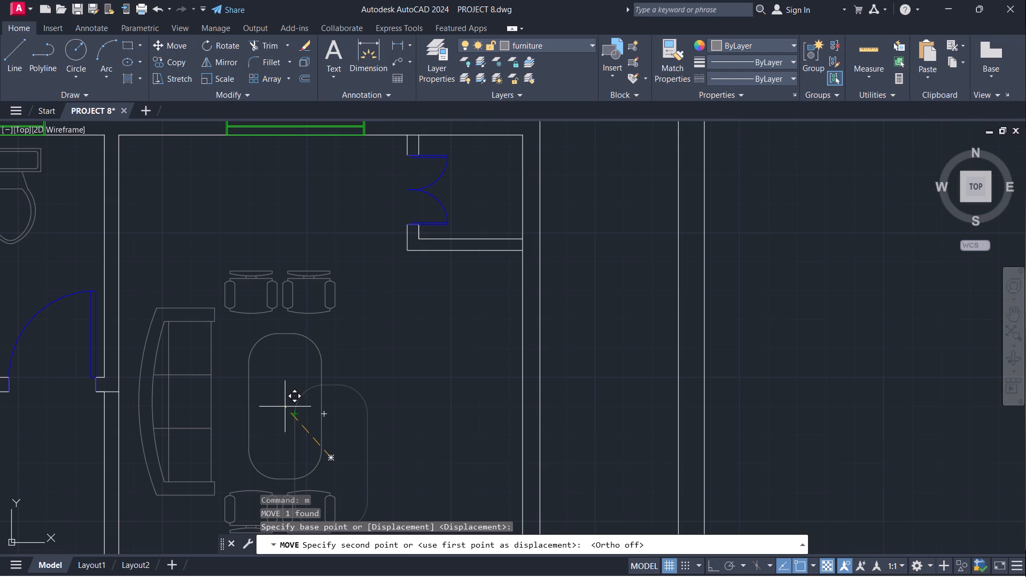
pyautogui.click(285, 407)
# Nudge the rounded table slightly up so it sits midway between the upper and lower armchairs.
pyautogui.scroll(-1, 486, 316)
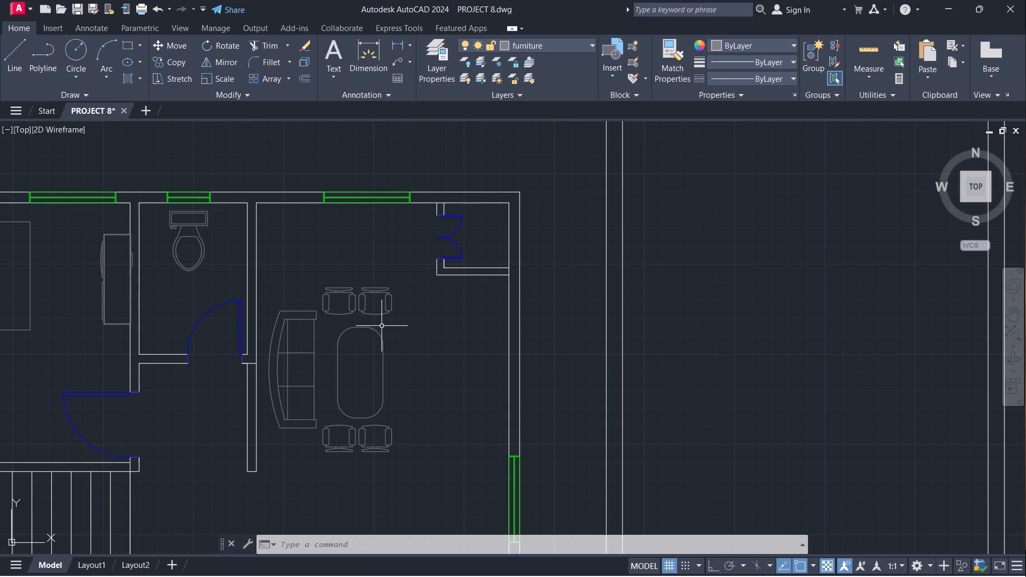
pyautogui.press('space')
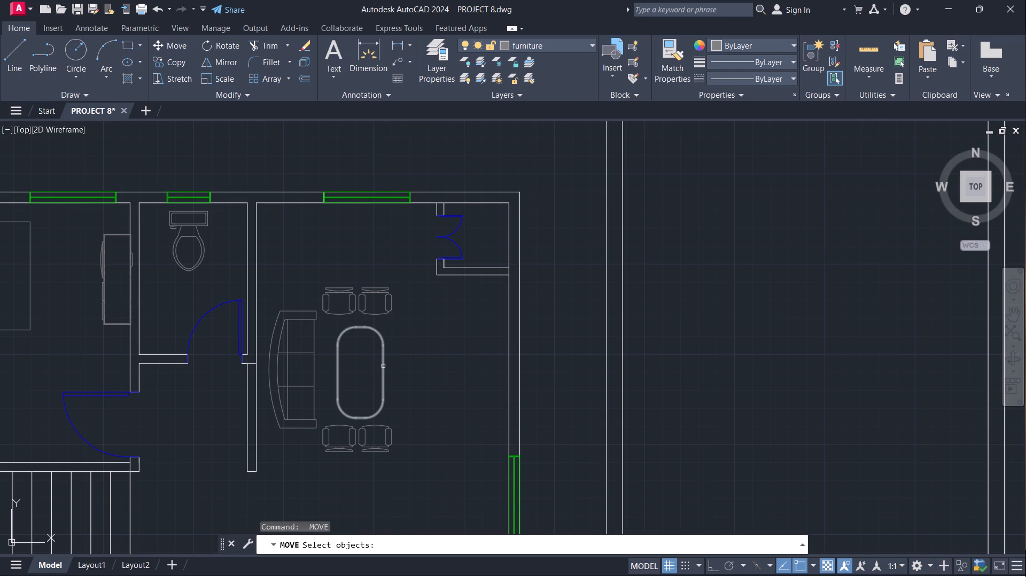
pyautogui.click(383, 366)
pyautogui.press('space')
pyautogui.click(363, 371)
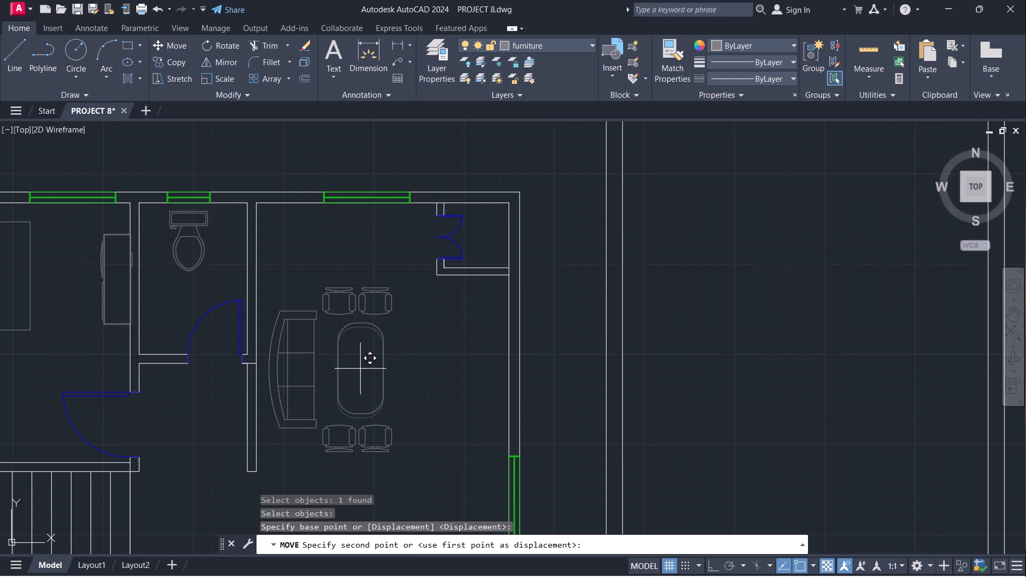
pyautogui.scroll(1, 360, 369)
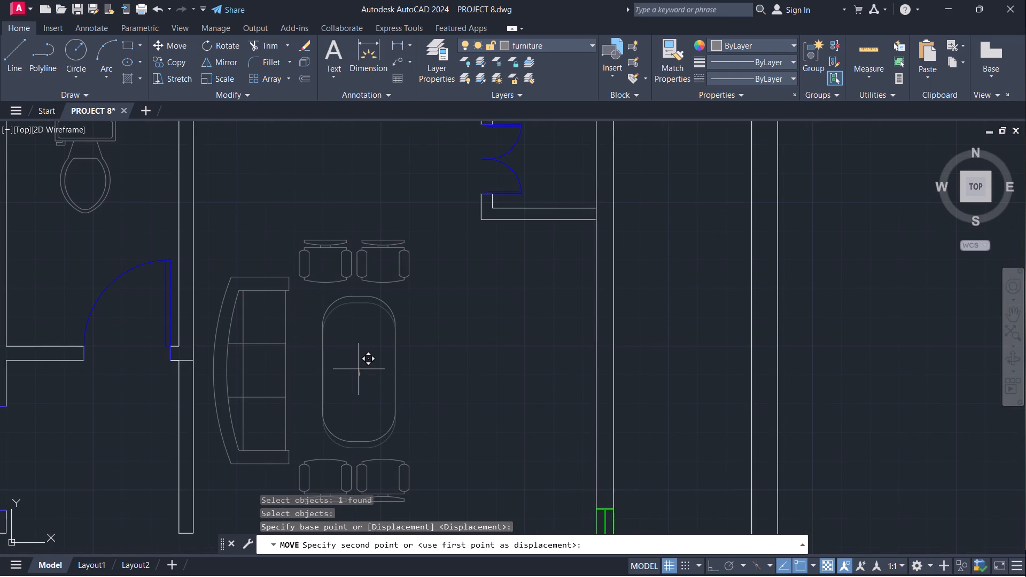
pyautogui.click(359, 369)
# Erase the sofa and the two armchairs from the second plan's upper-right room.
pyautogui.scroll(-3, 444, 333)
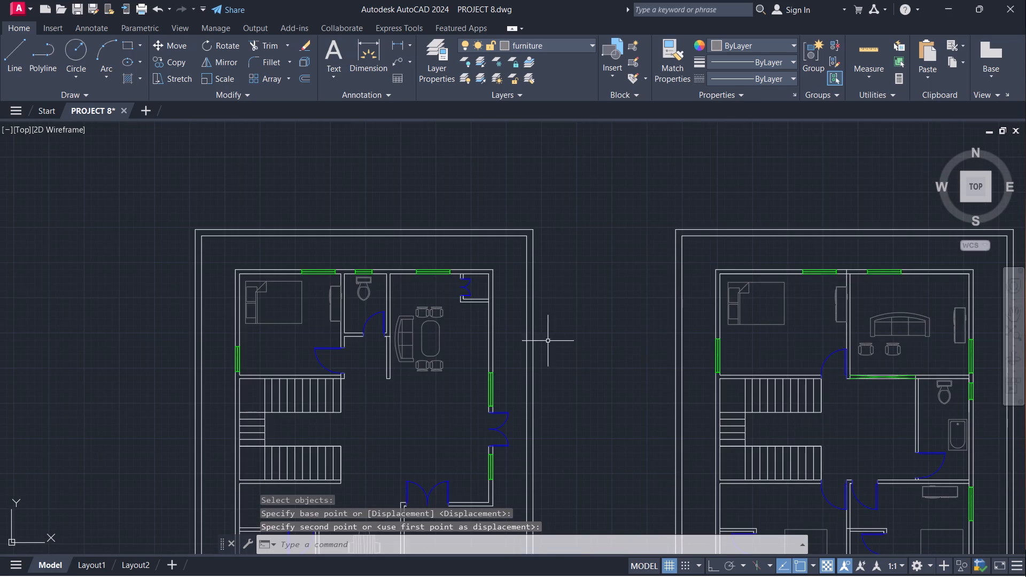
pyautogui.click(910, 315)
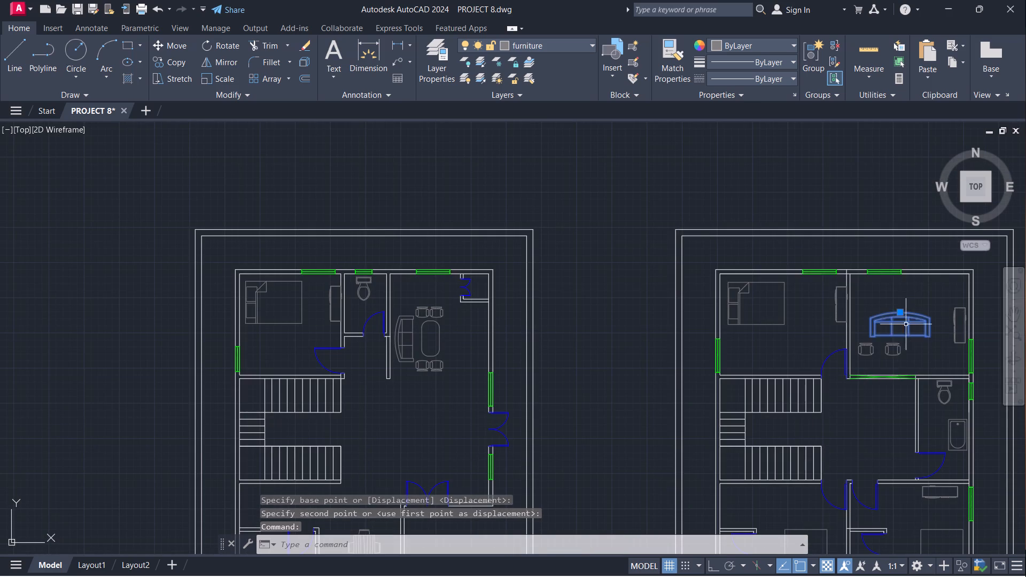
pyautogui.click(893, 343)
pyautogui.click(869, 352)
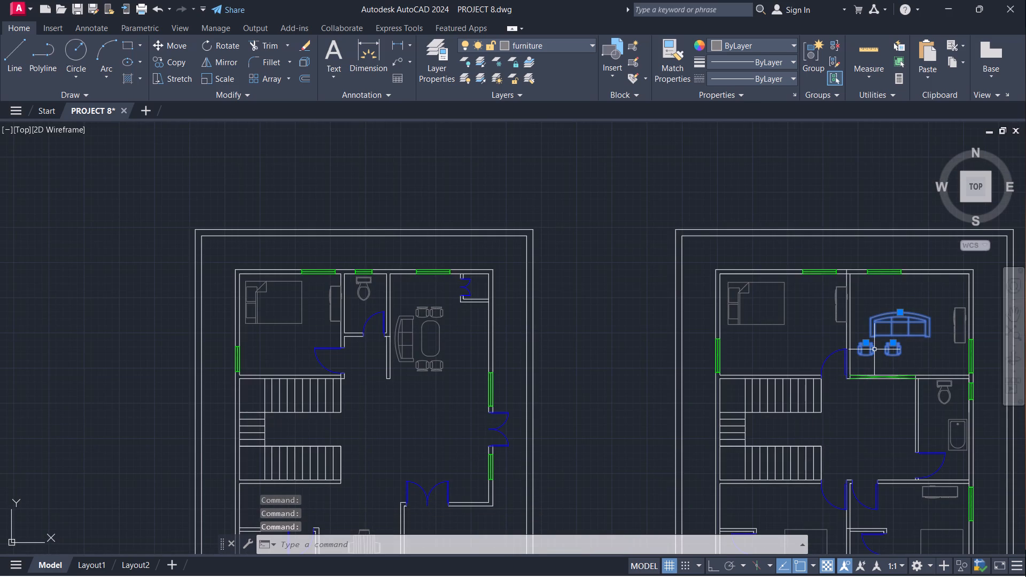
pyautogui.press('e')
pyautogui.press('Return')
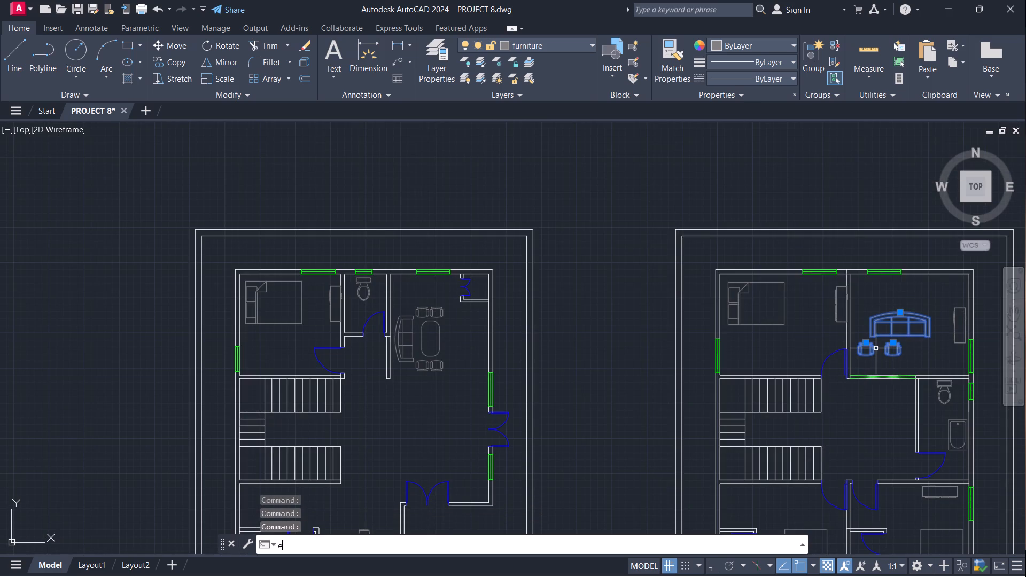
# Copy the first plan's sofa, four armchairs and rounded table into the second plan's upper-right room, with the sofa near the partition wall.
pyautogui.click(398, 298)
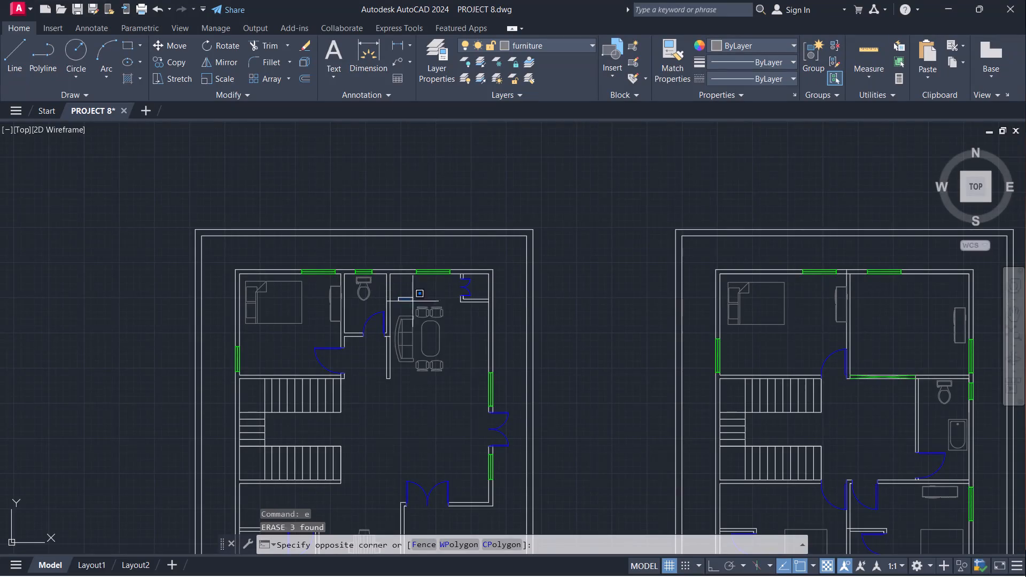
pyautogui.click(449, 380)
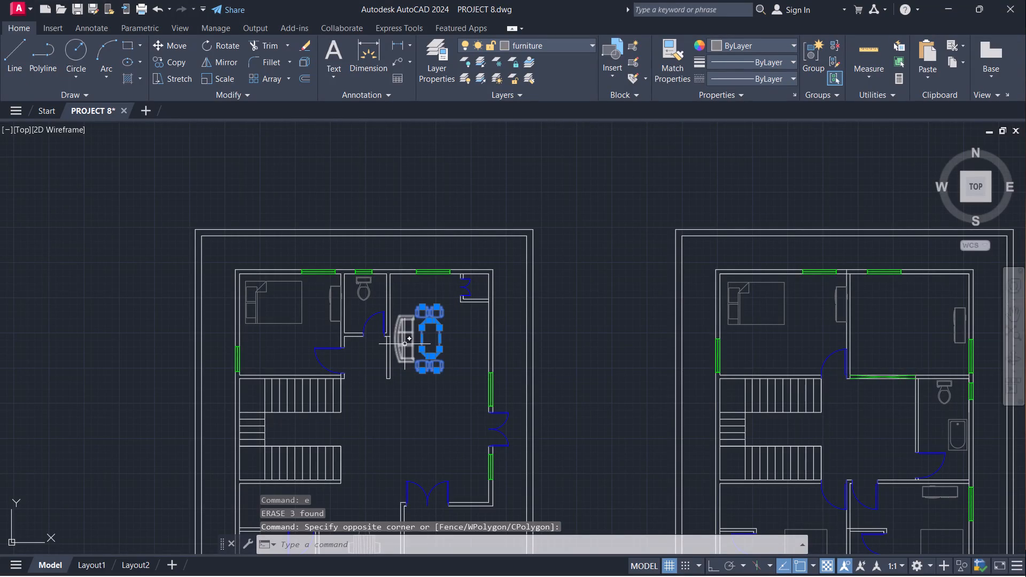
pyautogui.click(405, 344)
pyautogui.write('co')
pyautogui.press('Return')
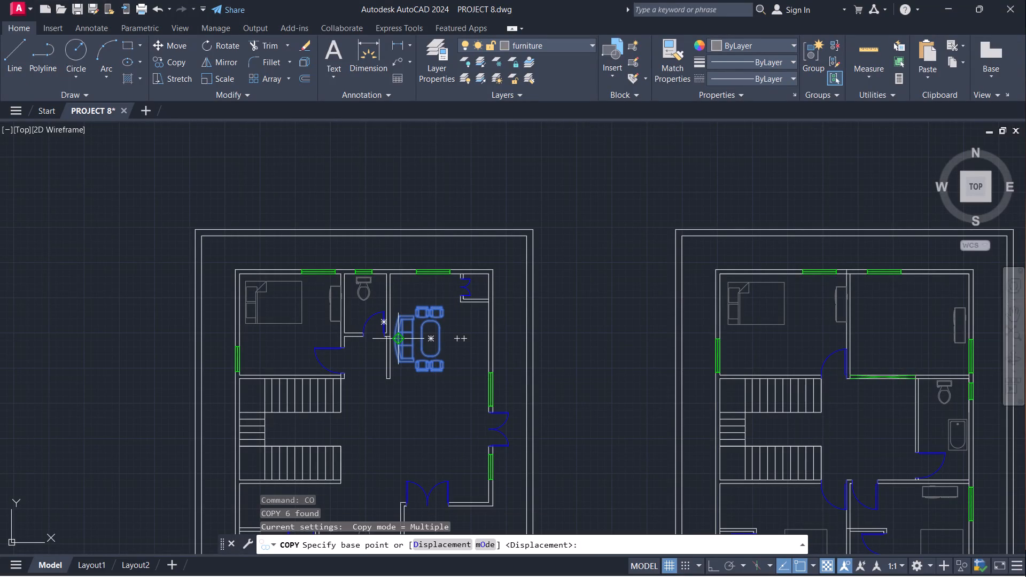
pyautogui.click(395, 333)
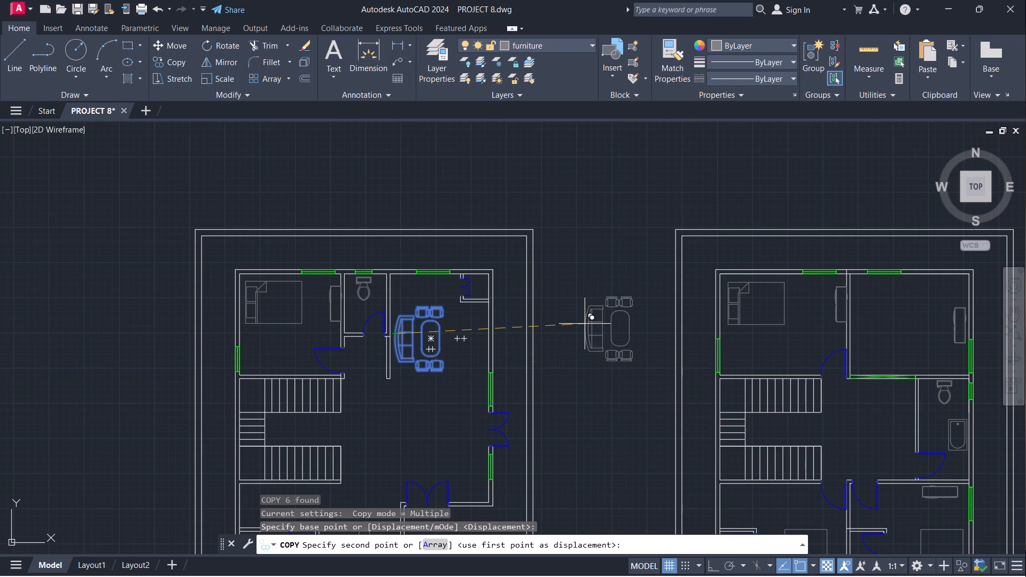
pyautogui.scroll(-1, 602, 336)
pyautogui.moveTo(780, 328); pyautogui.dragTo(625, 335, button='middle')
pyautogui.scroll(3, 618, 332)
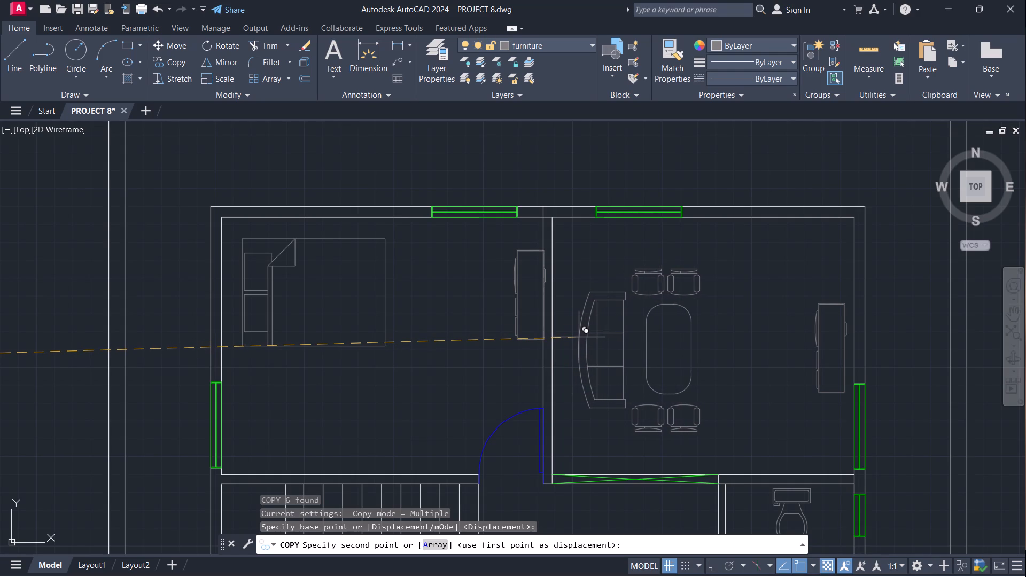
pyautogui.click(579, 337)
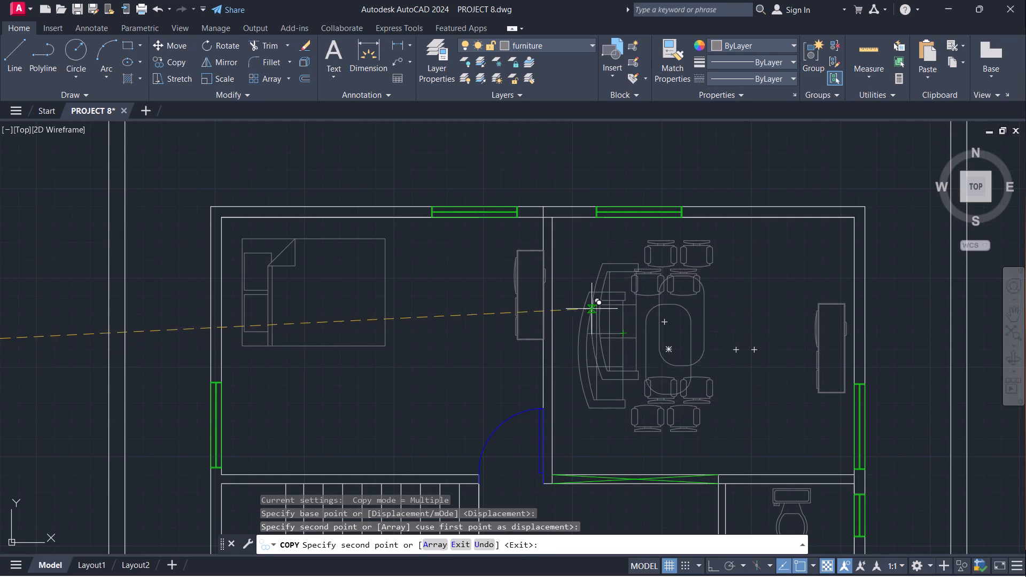
pyautogui.scroll(-2, 592, 307)
pyautogui.scroll(-1, 731, 309)
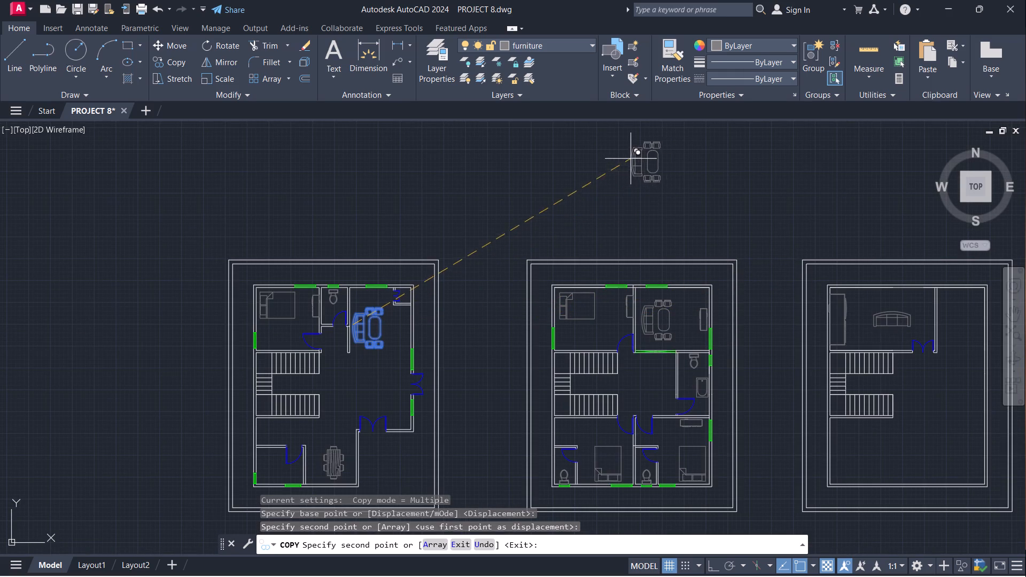
pyautogui.press('Escape')
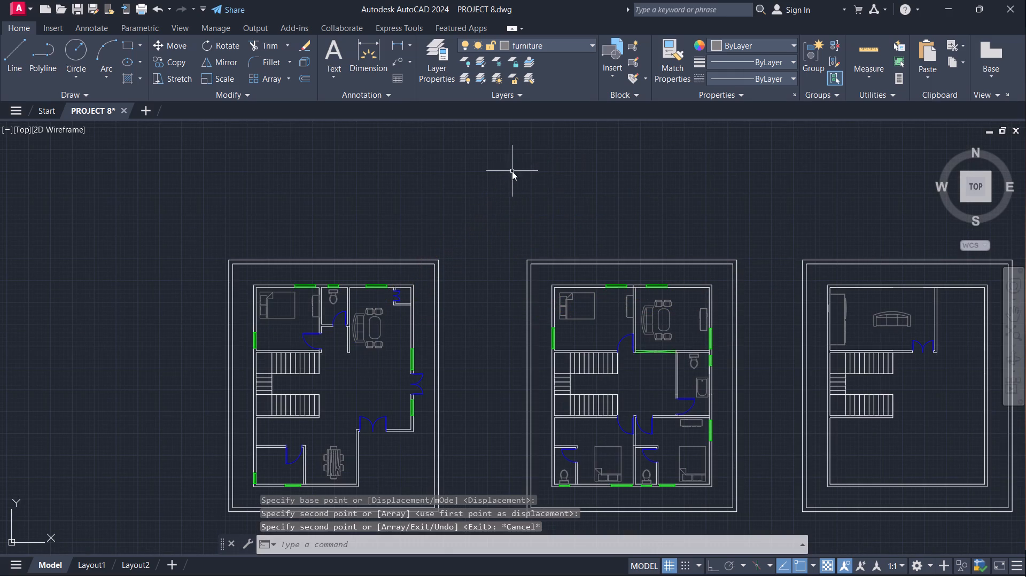
# Rotate the third plan's sofa 90° clockwise about the middle of its back so it faces the wall cabinet.
pyautogui.moveTo(502, 240); pyautogui.dragTo(410, 182, button='middle')
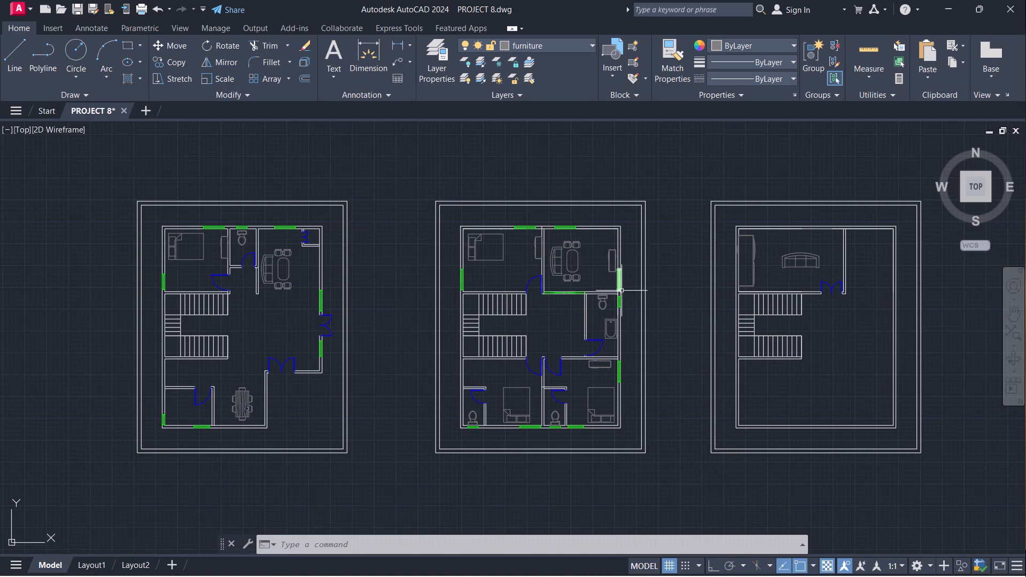
pyautogui.moveTo(647, 319); pyautogui.dragTo(638, 317, button='middle')
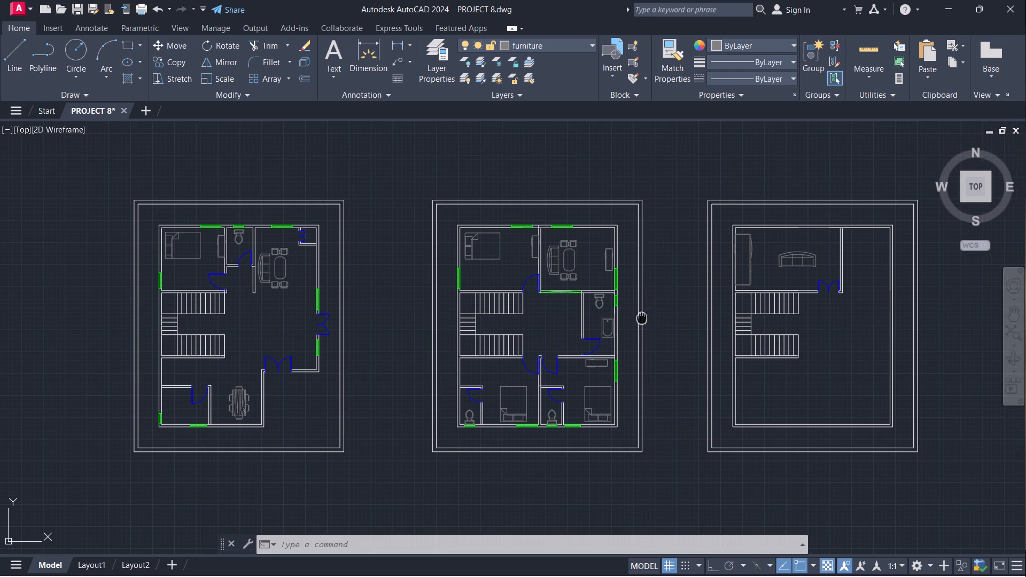
pyautogui.moveTo(638, 317); pyautogui.dragTo(611, 316, button='middle')
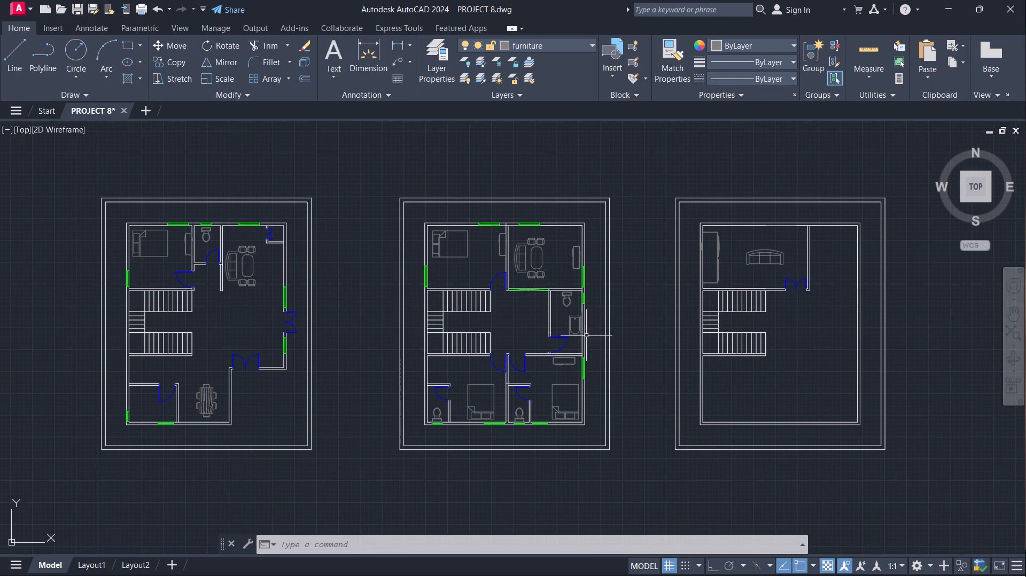
pyautogui.click(780, 253)
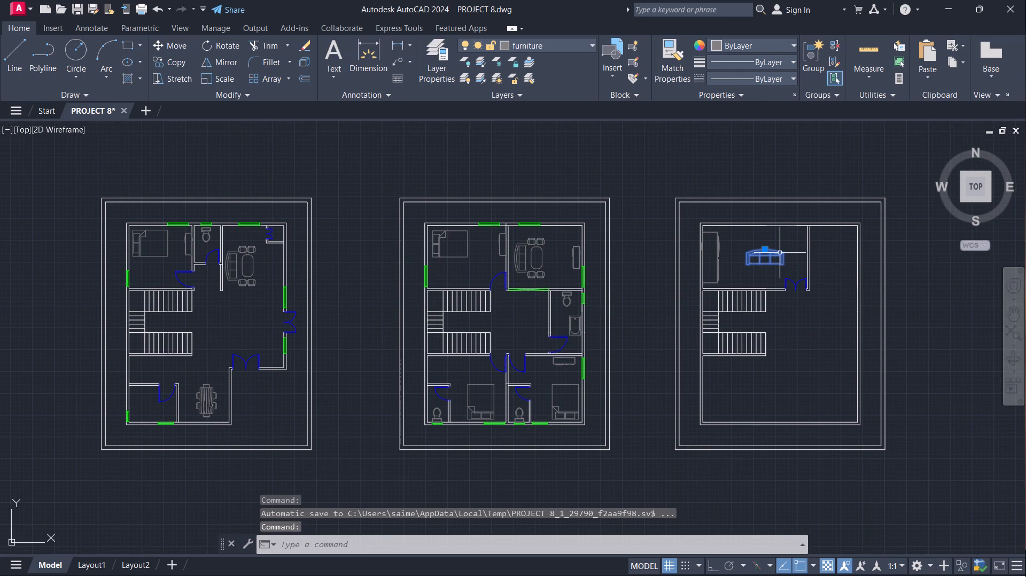
pyautogui.write('ro')
pyautogui.press('Return')
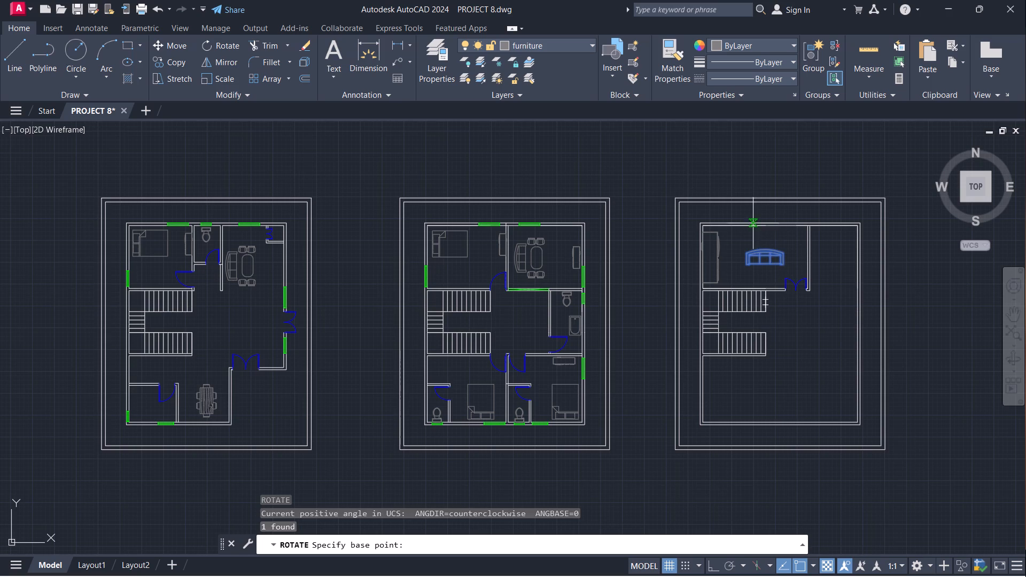
pyautogui.scroll(2, 779, 258)
pyautogui.click(744, 232)
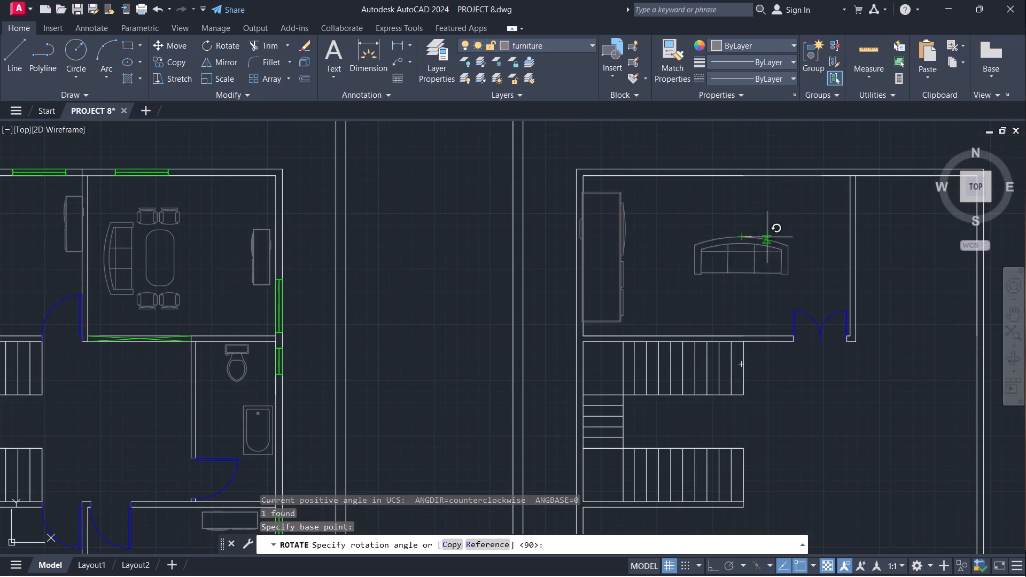
pyautogui.click(739, 297)
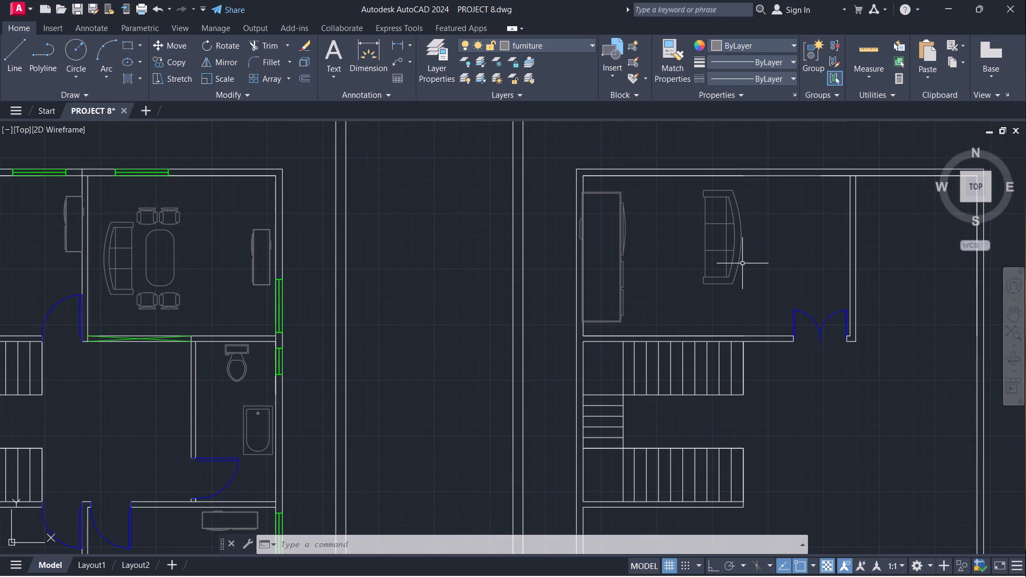
# Scale the third plan's sofa down to about two thirds of its size, based at the middle of its back.
pyautogui.click(740, 239)
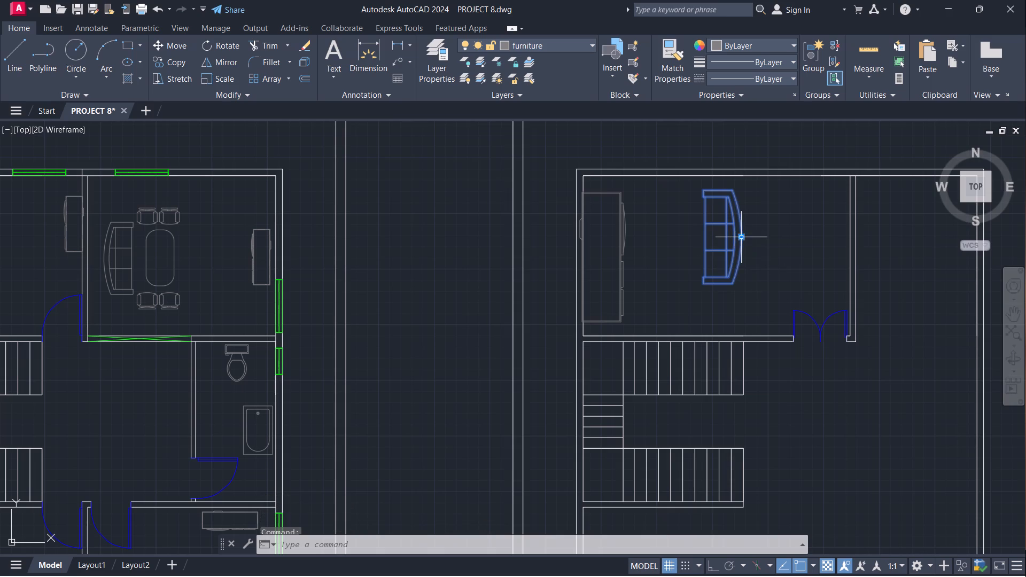
pyautogui.write('sc')
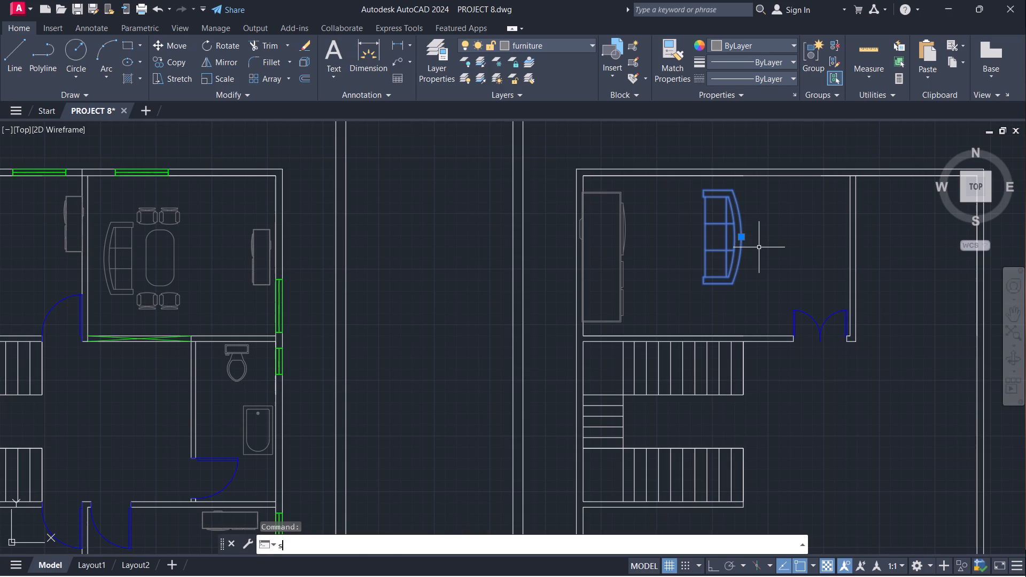
pyautogui.press('Return')
pyautogui.click(743, 238)
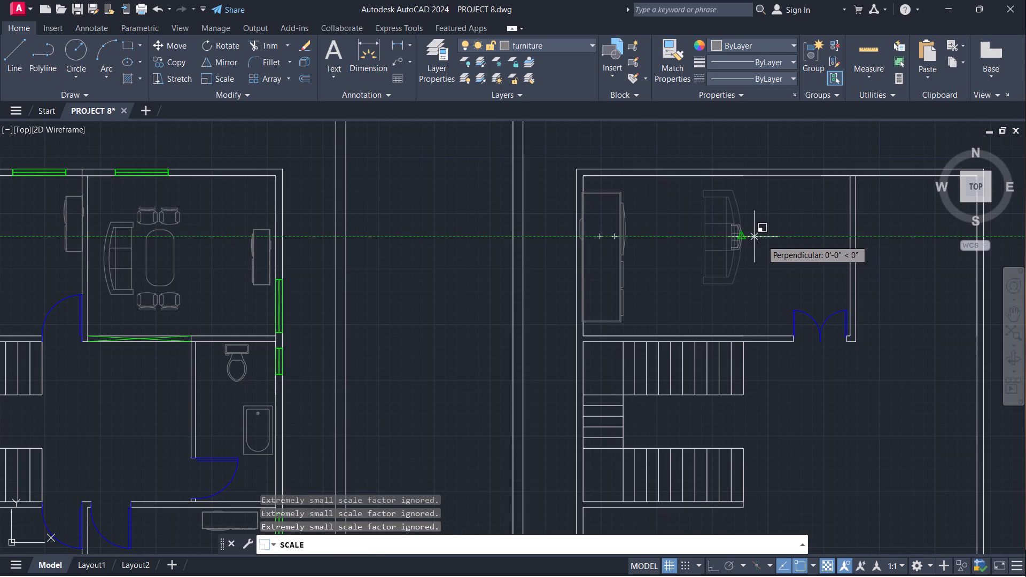
pyautogui.scroll(1, 761, 240)
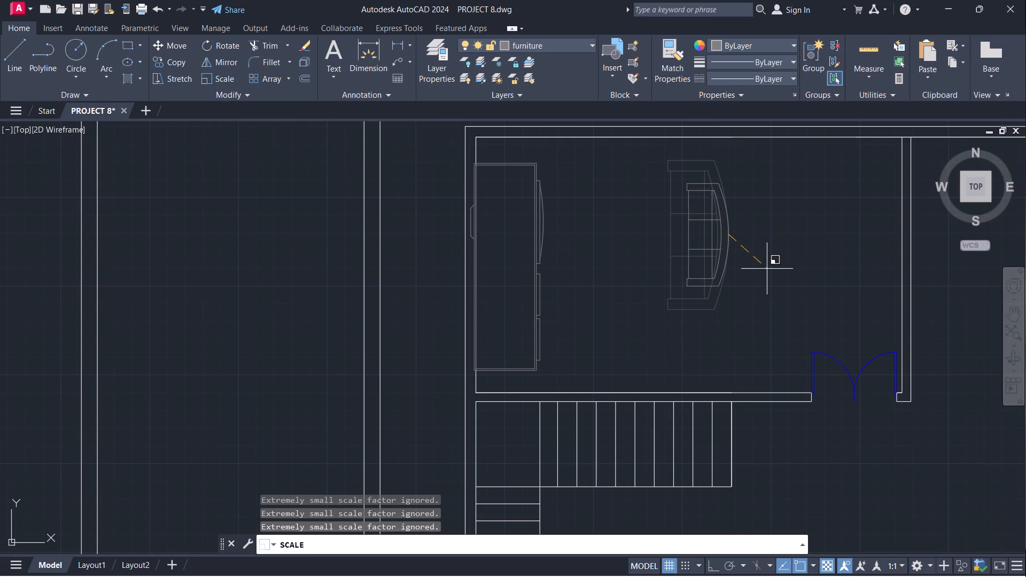
pyautogui.click(759, 275)
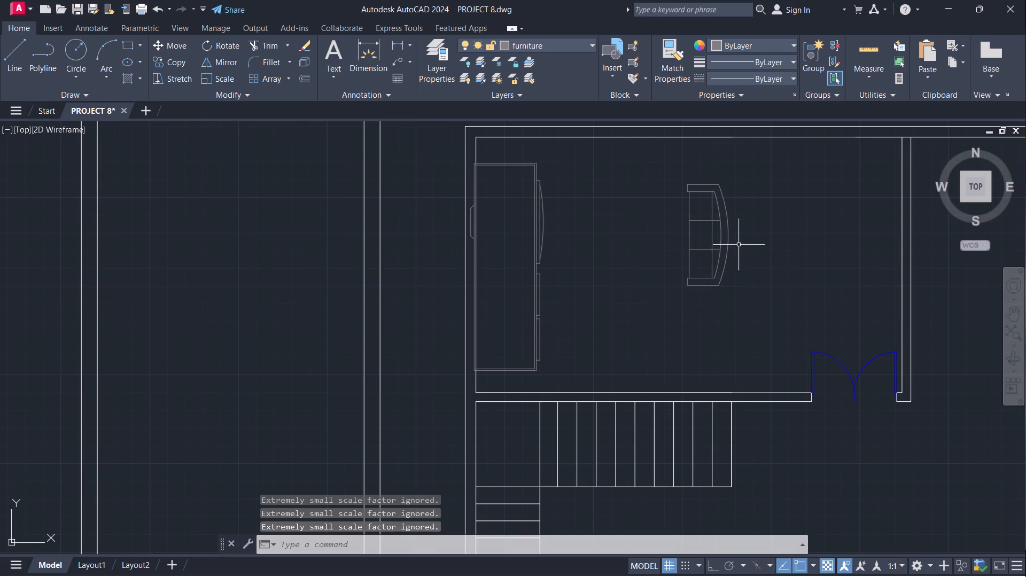
# Move the third plan's sofa closer to the wall cabinet and up near the room's upper wall.
pyautogui.click(728, 235)
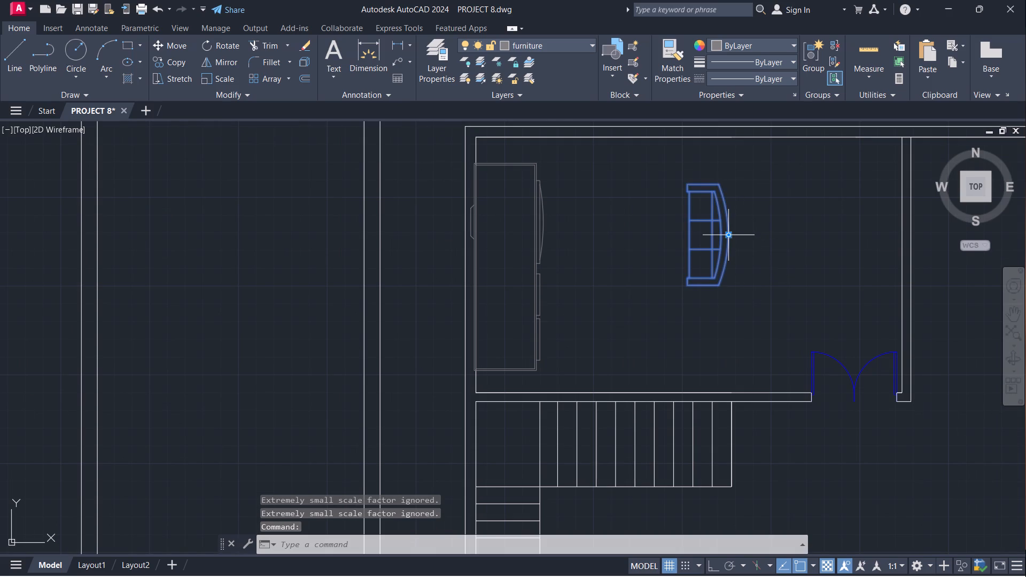
pyautogui.press('m')
pyautogui.press('Return')
pyautogui.click(726, 236)
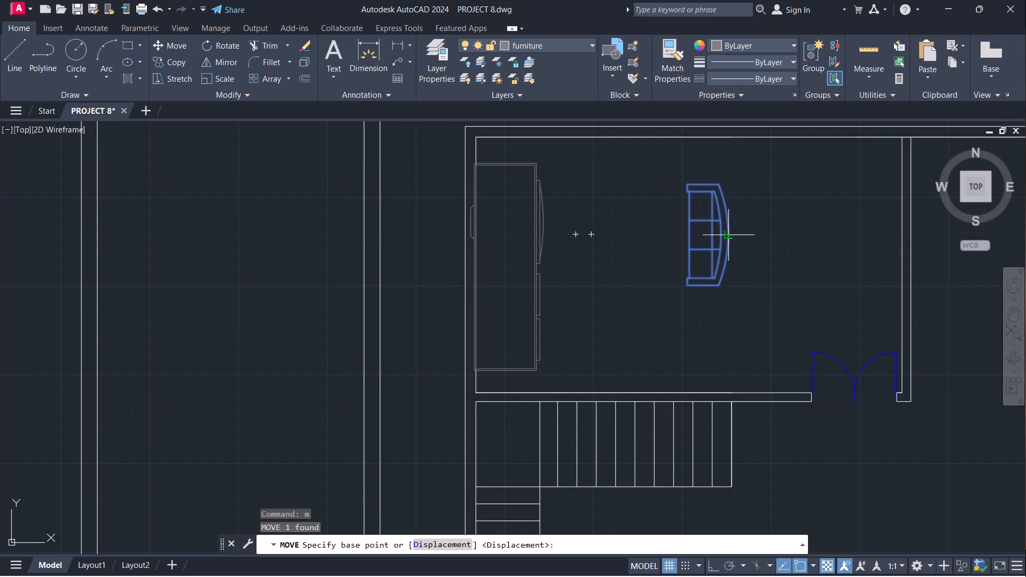
pyautogui.click(728, 235)
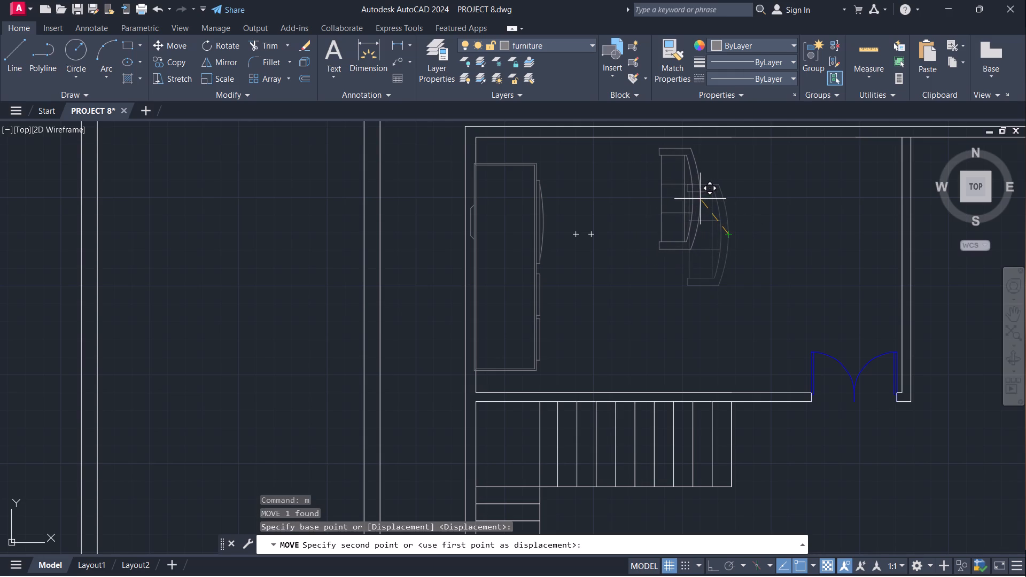
pyautogui.click(700, 198)
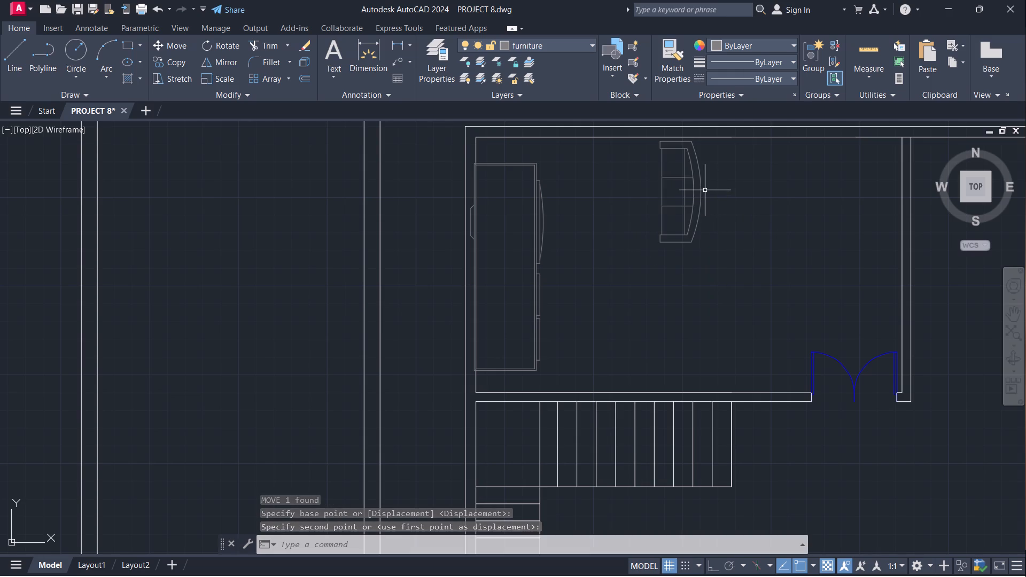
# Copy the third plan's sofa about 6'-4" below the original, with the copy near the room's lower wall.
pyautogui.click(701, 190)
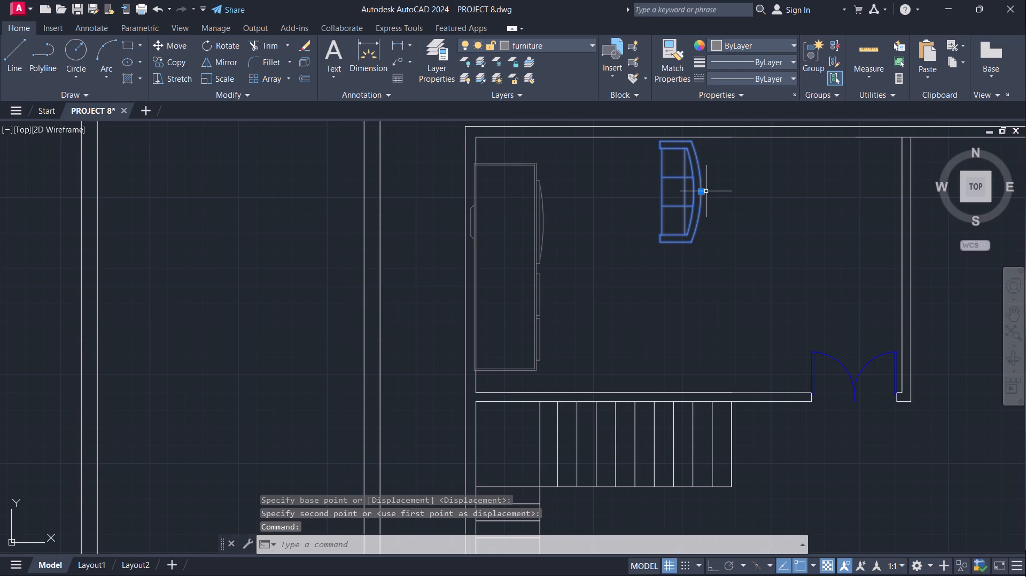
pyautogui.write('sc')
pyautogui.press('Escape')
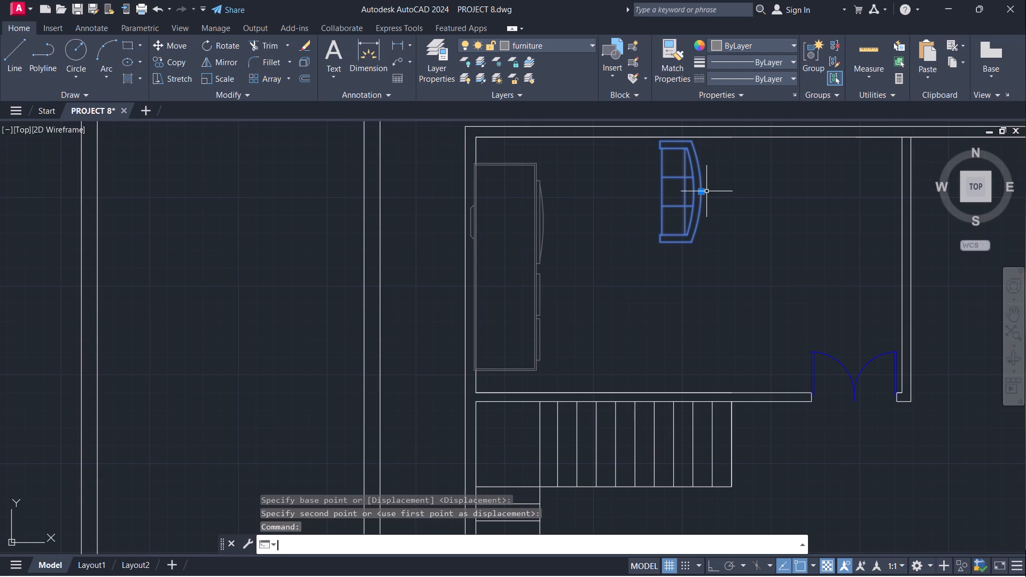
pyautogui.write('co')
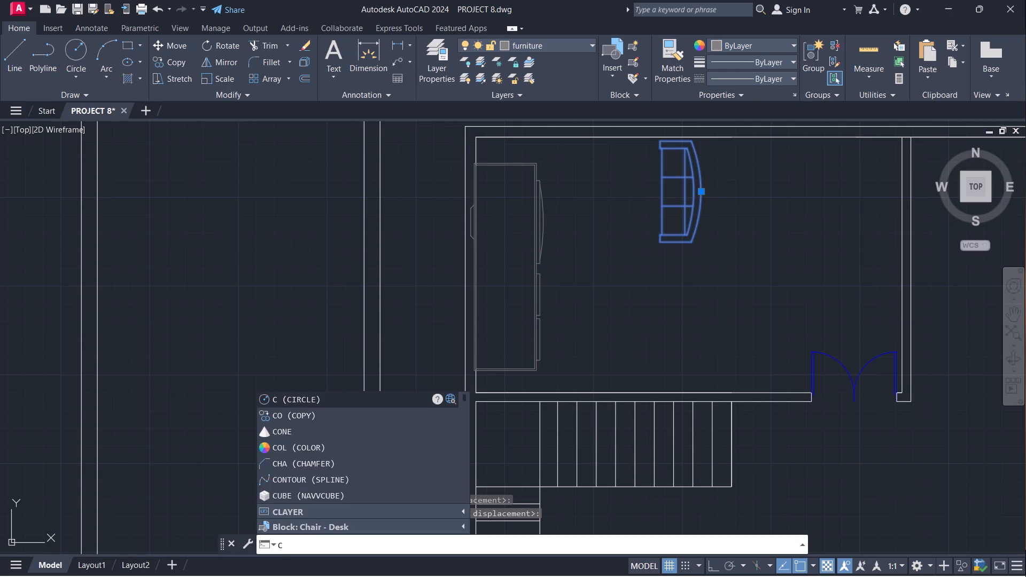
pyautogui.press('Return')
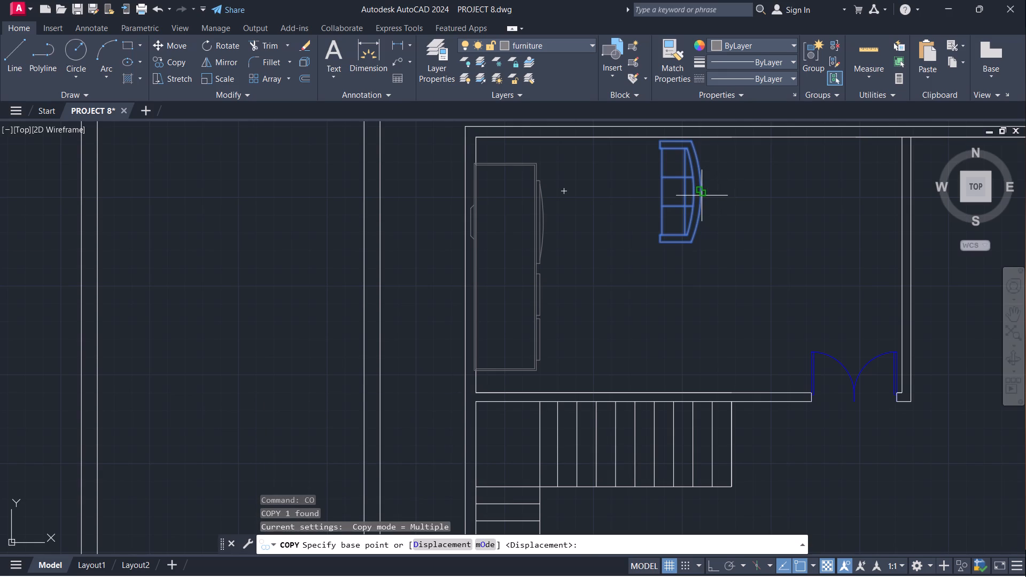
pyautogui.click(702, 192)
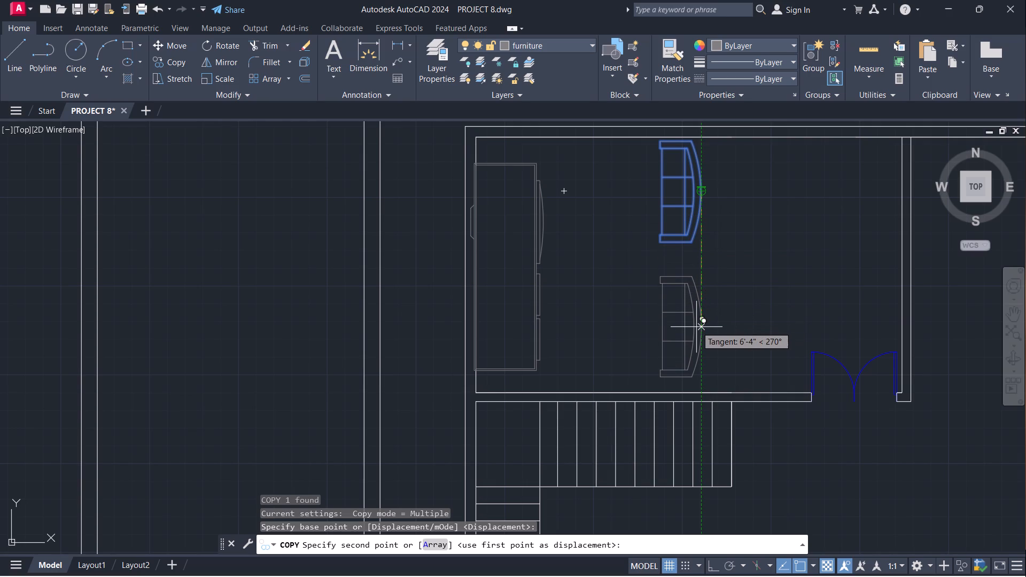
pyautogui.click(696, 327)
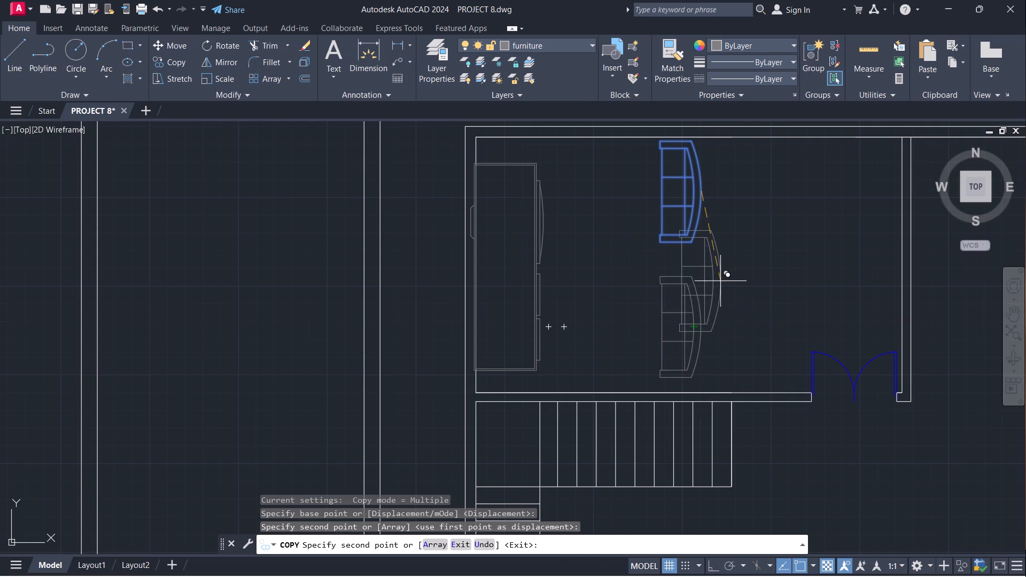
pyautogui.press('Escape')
# Move the upper sofa about 7" down and slightly toward the wall cabinet, away from the upper wall.
pyautogui.click(695, 238)
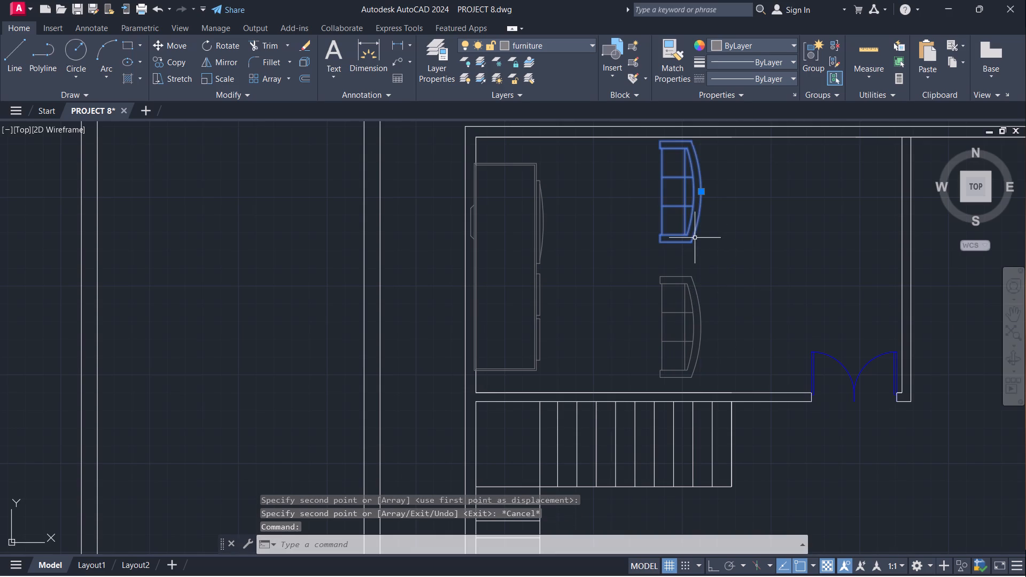
pyautogui.press('m')
pyautogui.press('Return')
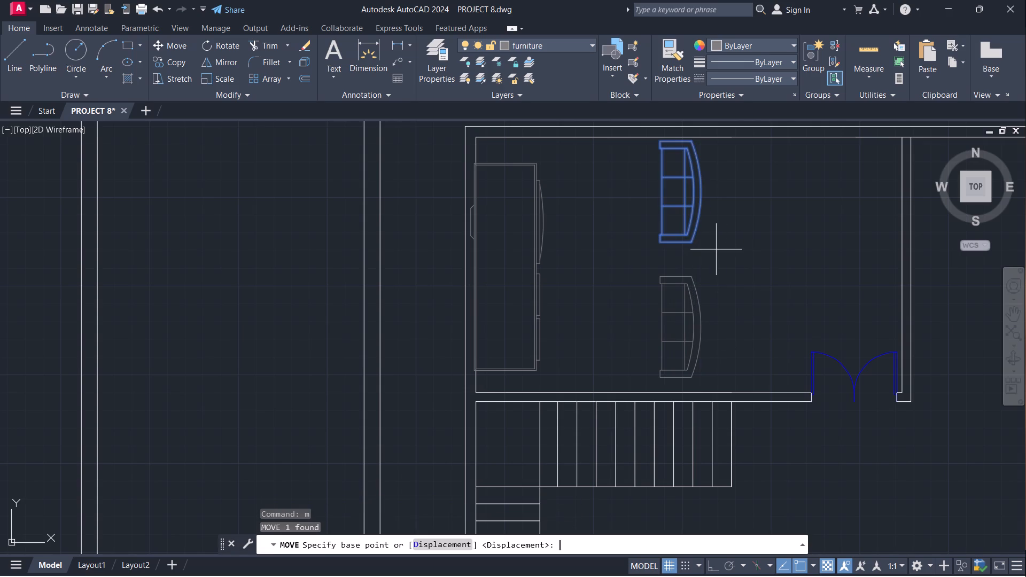
pyautogui.click(695, 242)
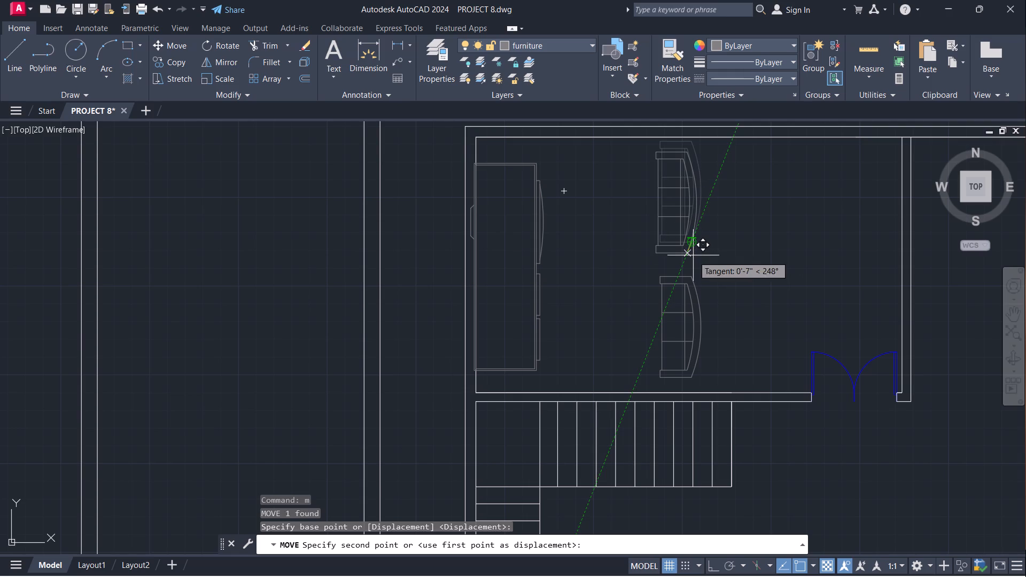
pyautogui.click(693, 255)
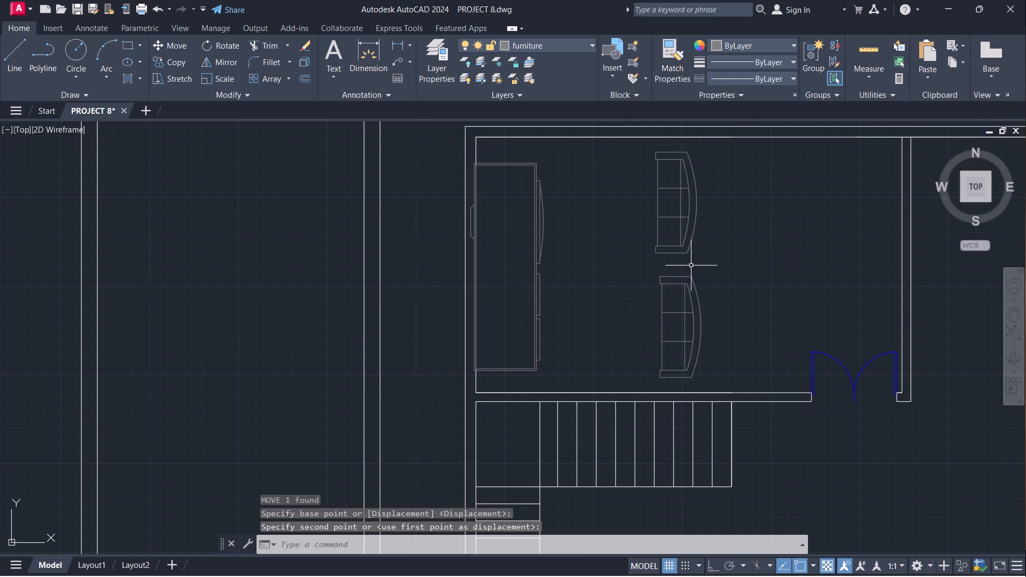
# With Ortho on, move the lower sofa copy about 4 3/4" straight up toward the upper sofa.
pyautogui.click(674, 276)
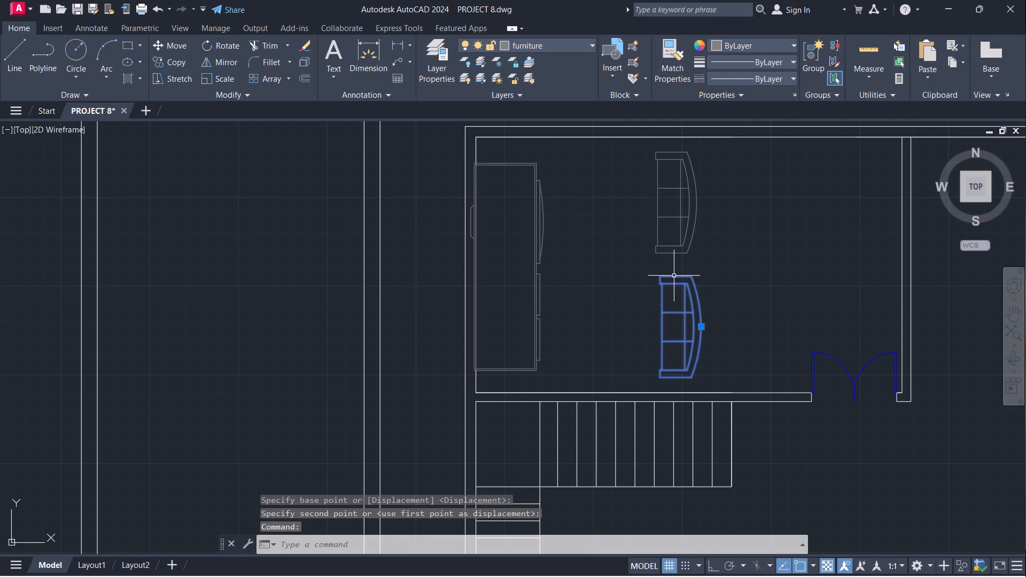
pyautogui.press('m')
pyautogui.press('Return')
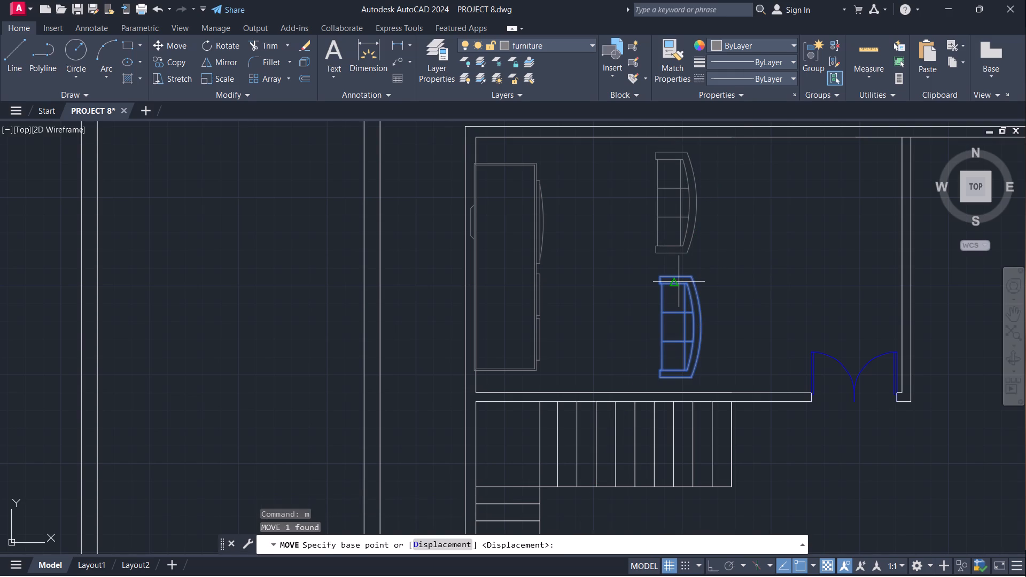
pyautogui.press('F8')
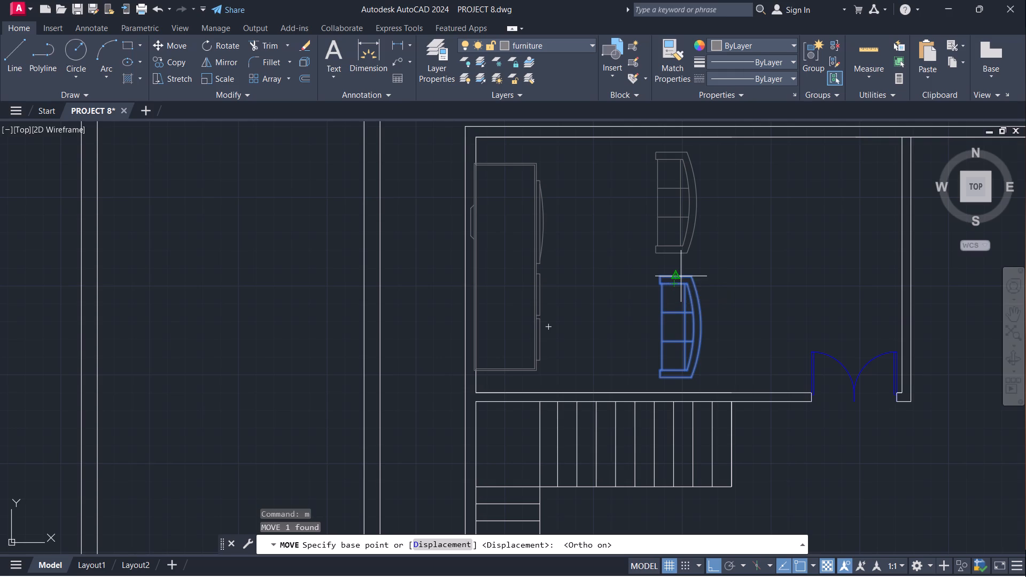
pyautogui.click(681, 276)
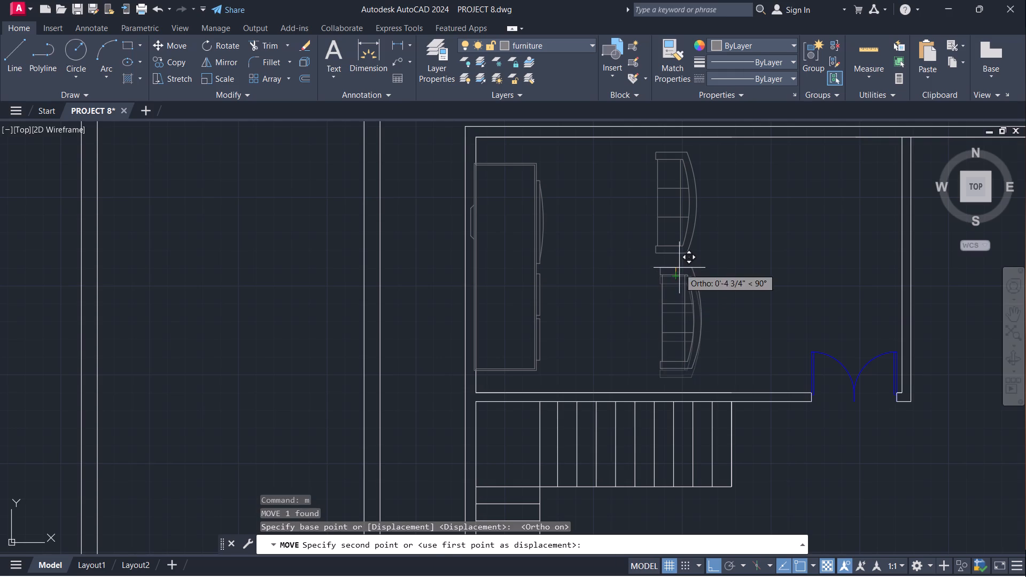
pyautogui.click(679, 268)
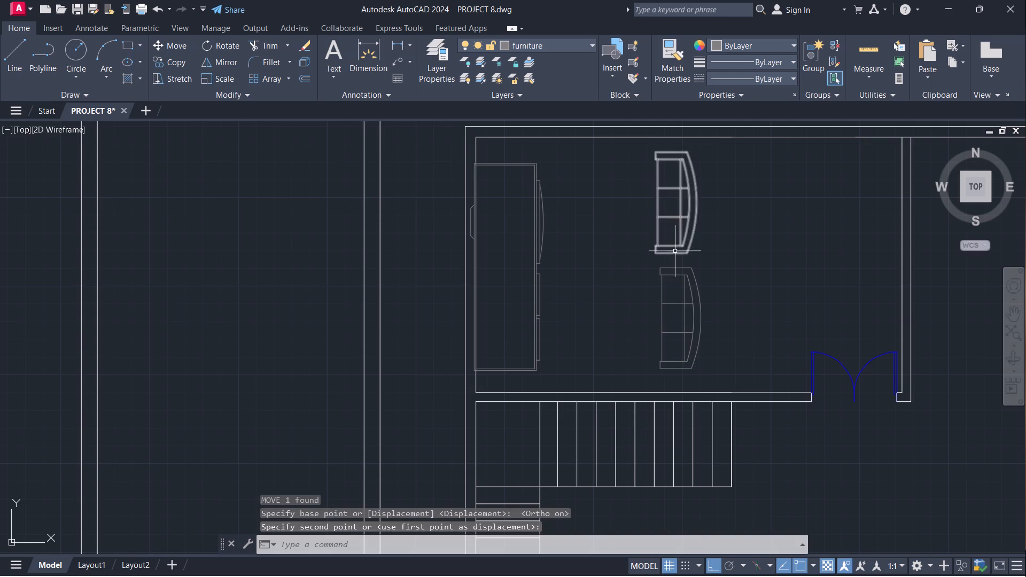
# Move the upper sofa slightly straight down, leaving a narrow gap to the lower sofa.
pyautogui.click(677, 253)
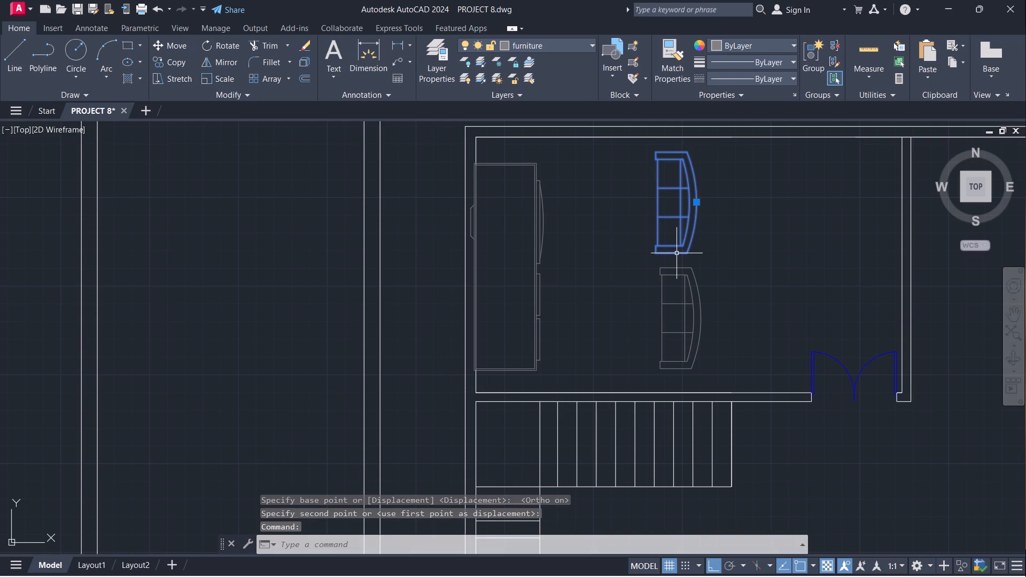
pyautogui.press('m')
pyautogui.press('Return')
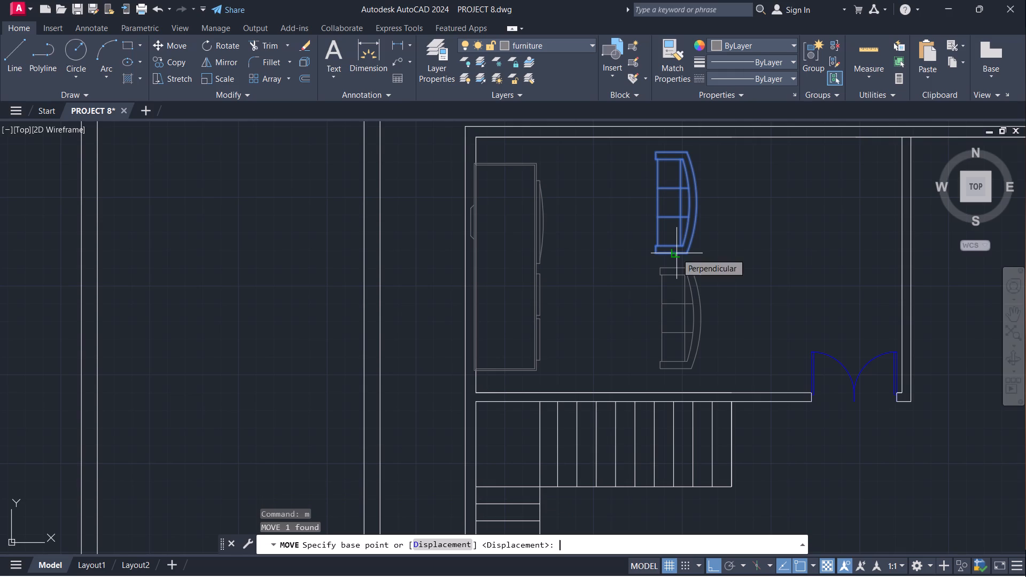
pyautogui.click(677, 253)
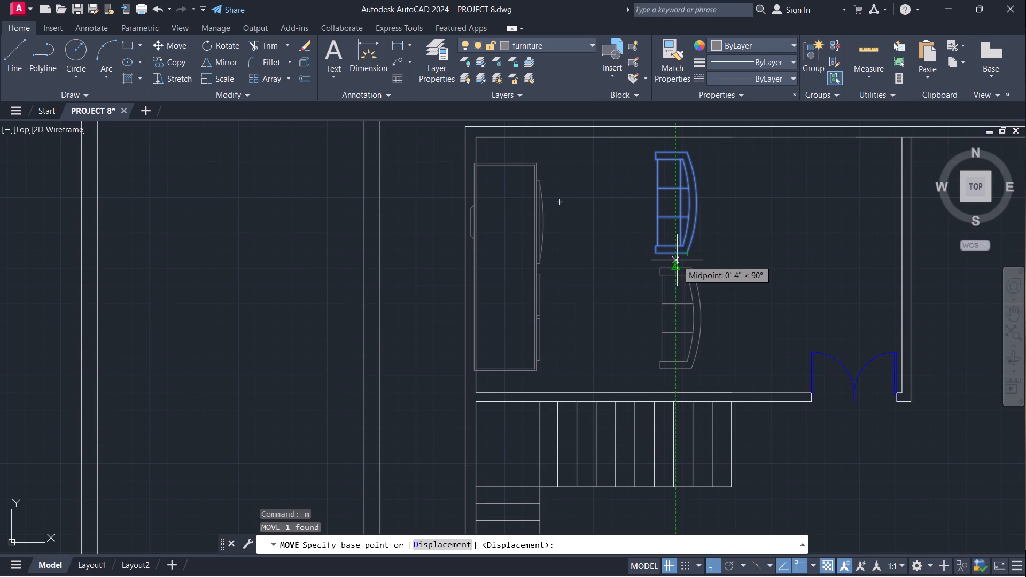
pyautogui.click(677, 260)
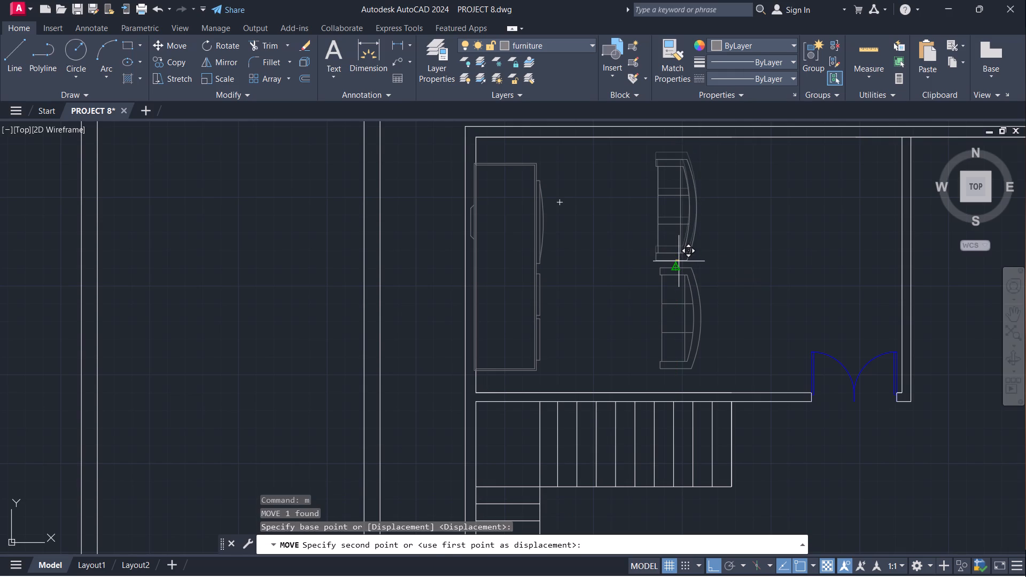
pyautogui.click(679, 261)
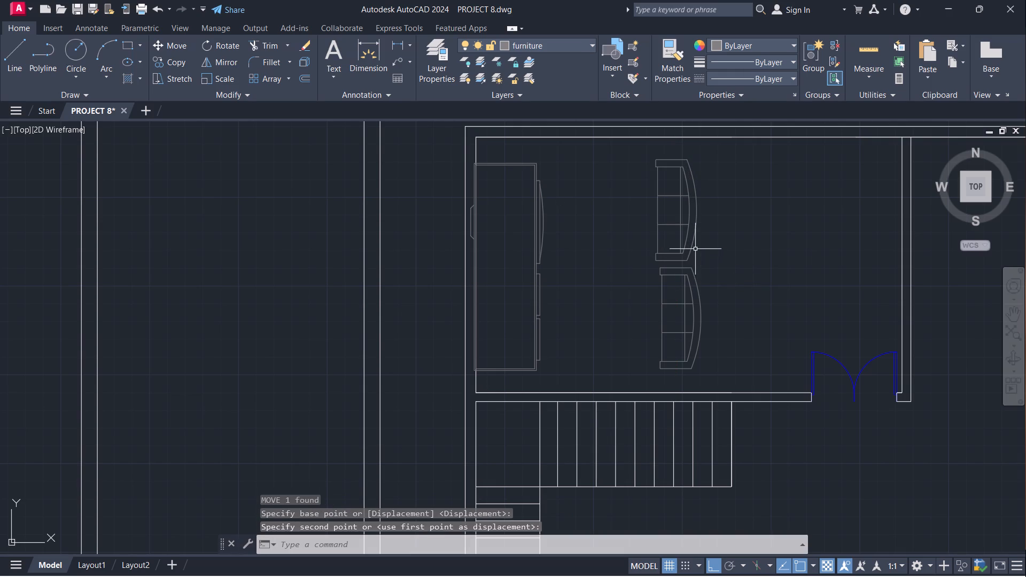
# Move the upper sofa about 4 1/2" horizontally away from the wall cabinet, roughly in line with the lower sofa.
pyautogui.click(695, 235)
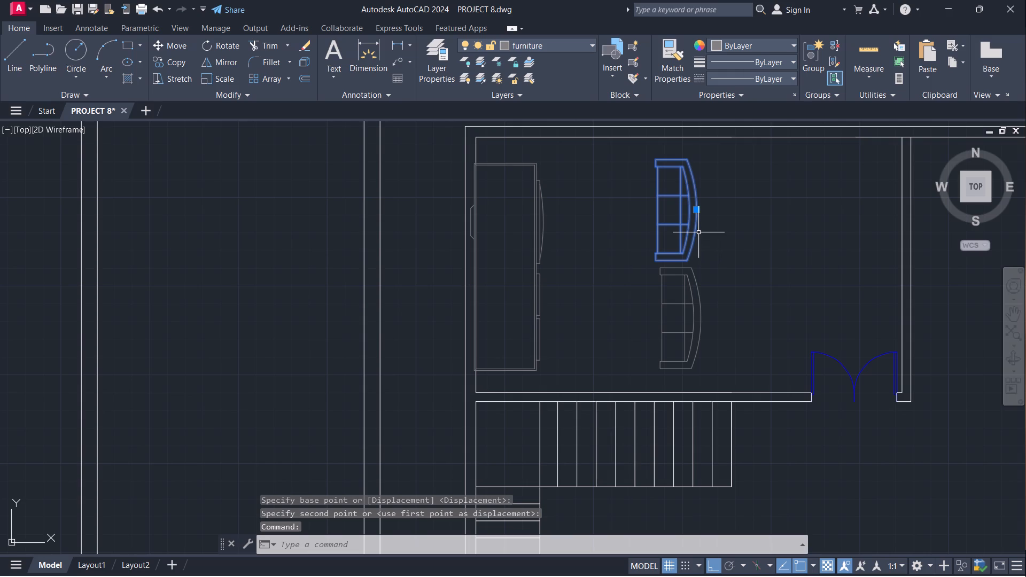
pyautogui.press('m')
pyautogui.press('Return')
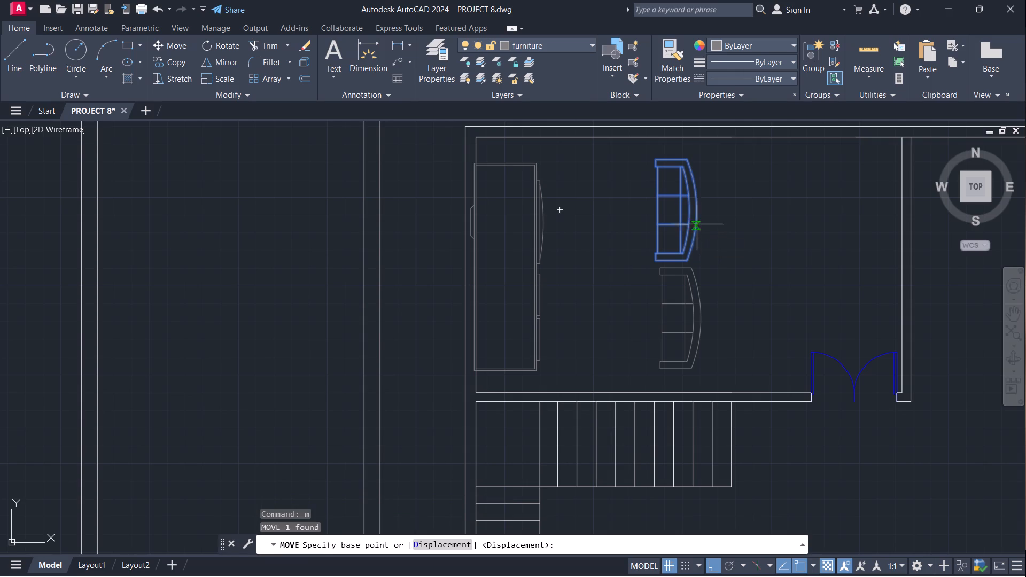
pyautogui.click(697, 216)
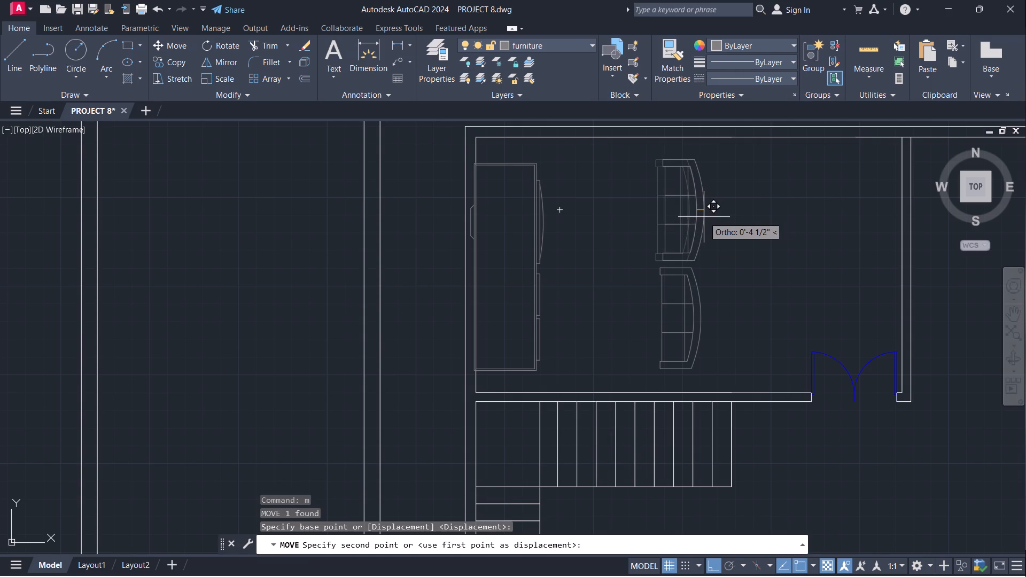
pyautogui.click(704, 217)
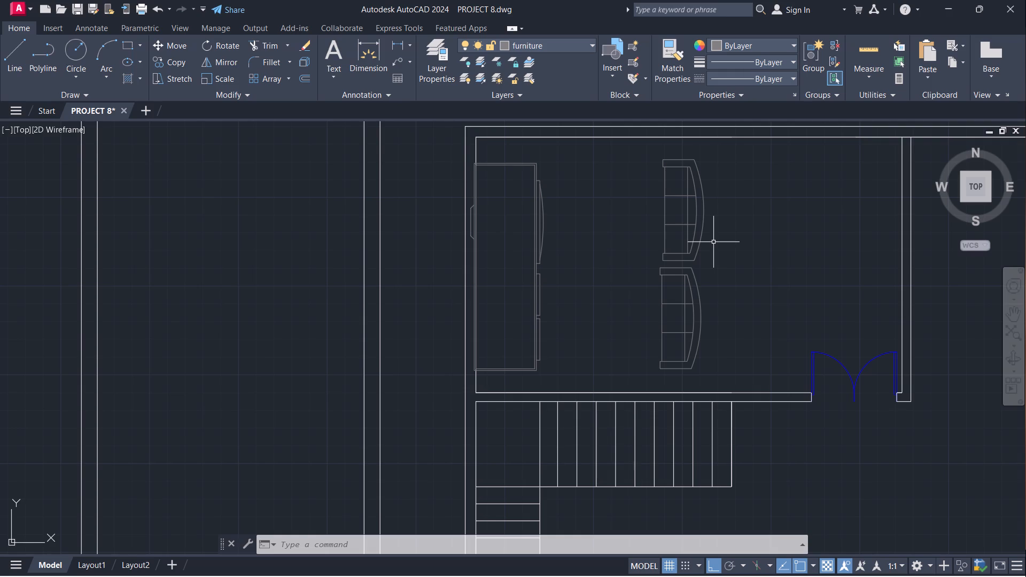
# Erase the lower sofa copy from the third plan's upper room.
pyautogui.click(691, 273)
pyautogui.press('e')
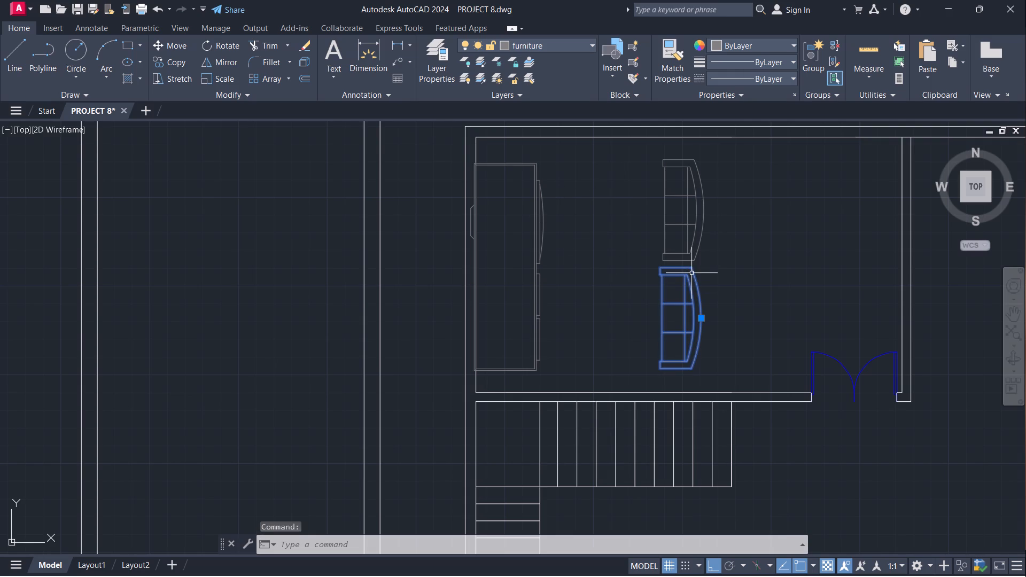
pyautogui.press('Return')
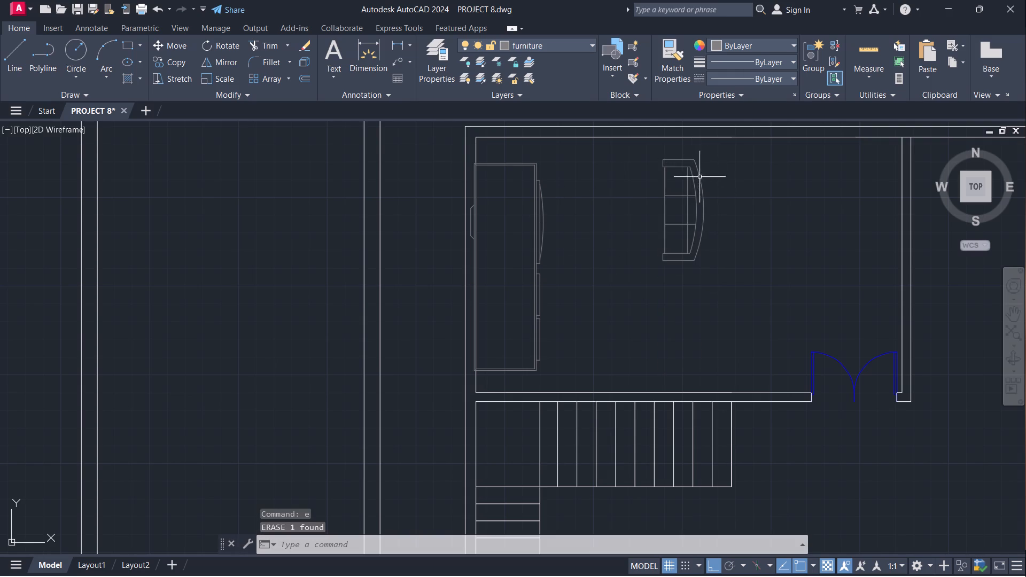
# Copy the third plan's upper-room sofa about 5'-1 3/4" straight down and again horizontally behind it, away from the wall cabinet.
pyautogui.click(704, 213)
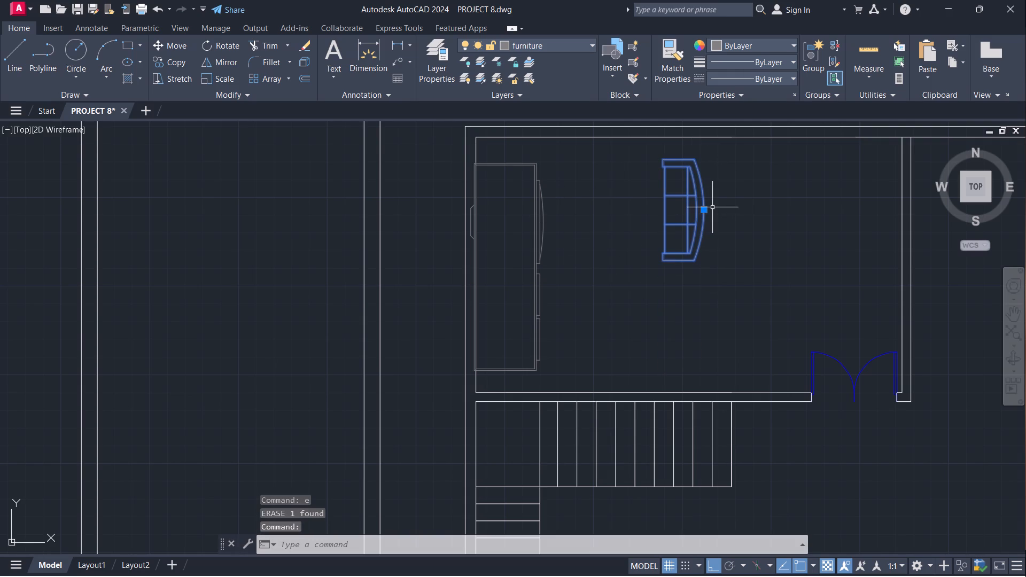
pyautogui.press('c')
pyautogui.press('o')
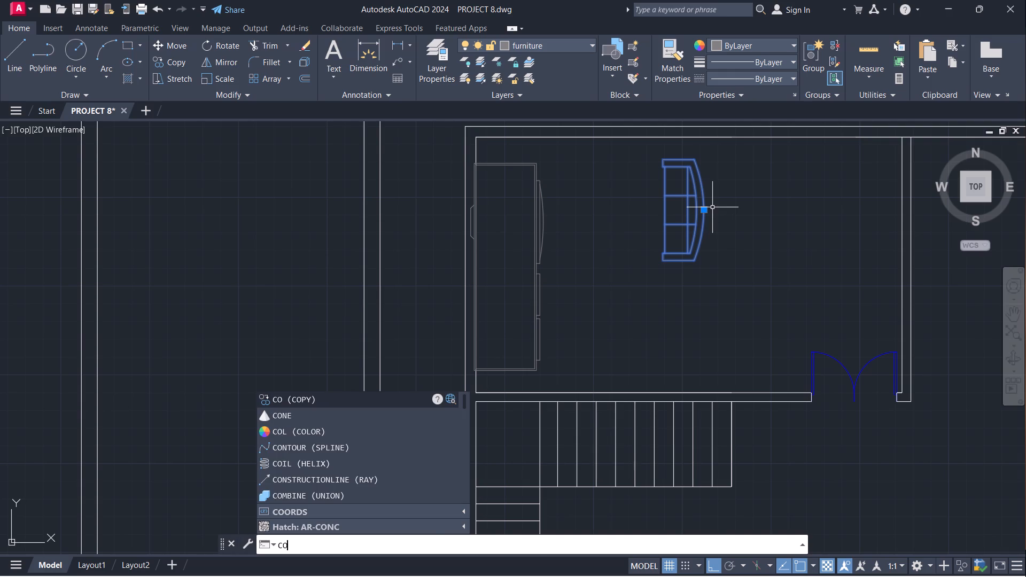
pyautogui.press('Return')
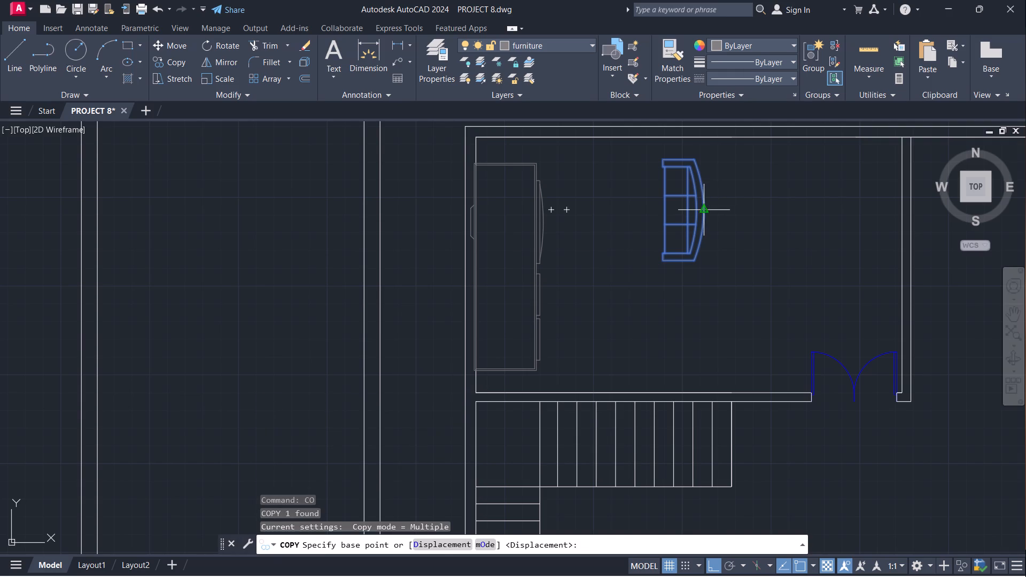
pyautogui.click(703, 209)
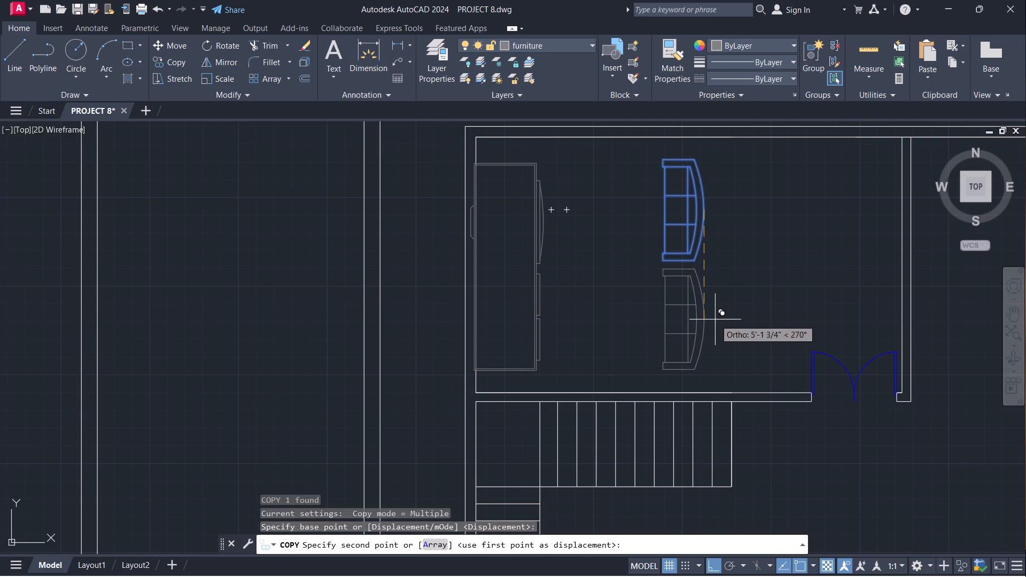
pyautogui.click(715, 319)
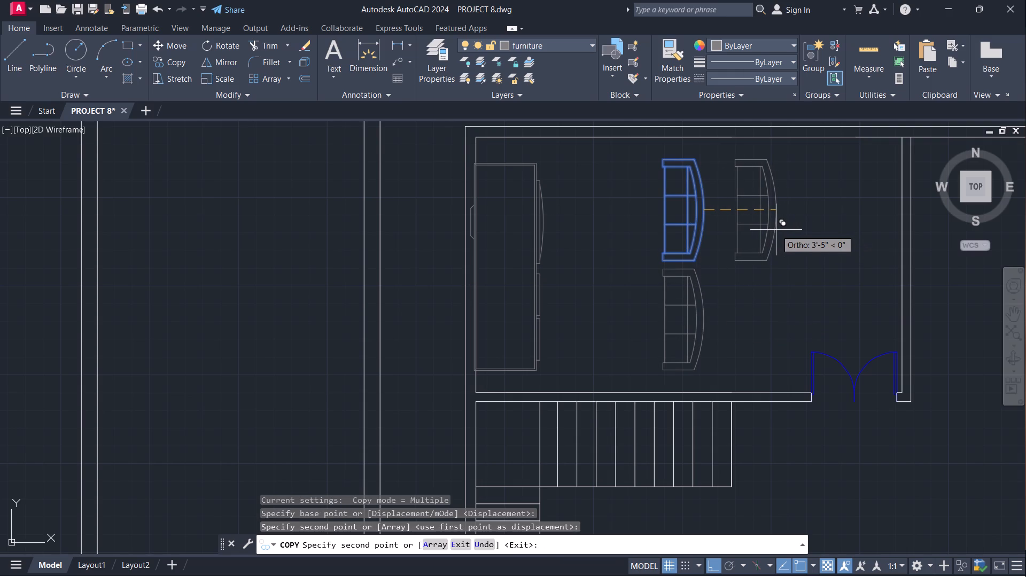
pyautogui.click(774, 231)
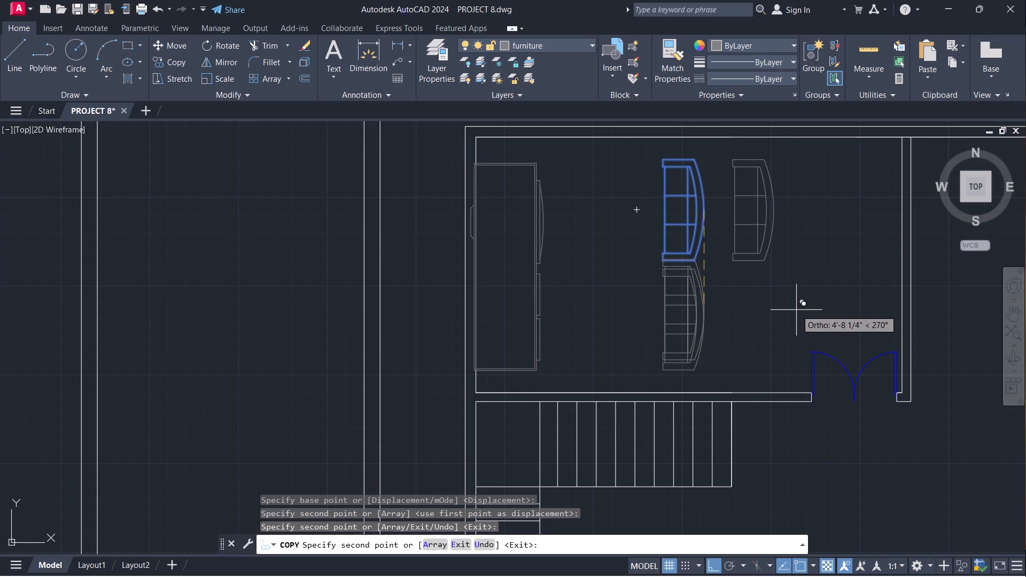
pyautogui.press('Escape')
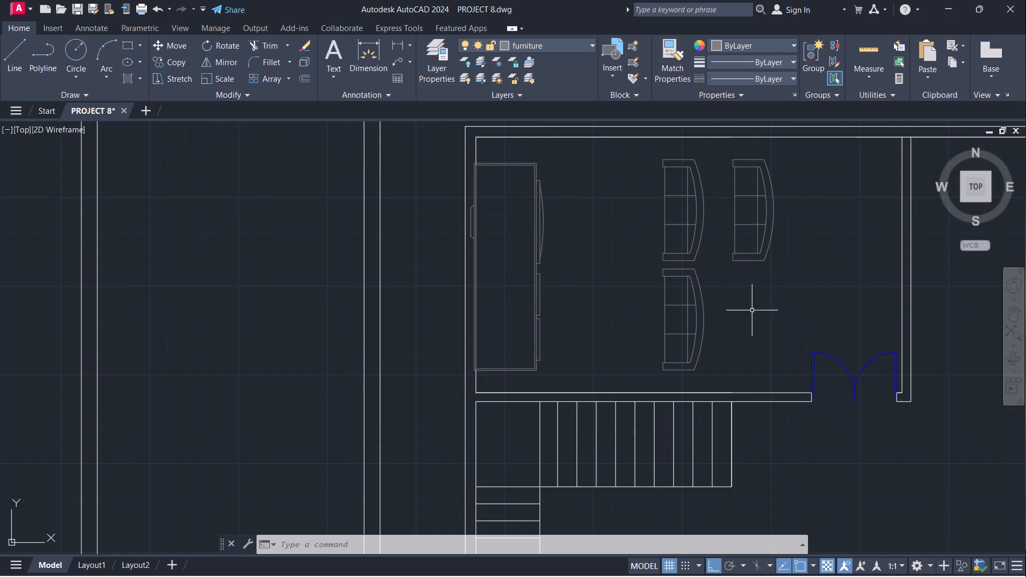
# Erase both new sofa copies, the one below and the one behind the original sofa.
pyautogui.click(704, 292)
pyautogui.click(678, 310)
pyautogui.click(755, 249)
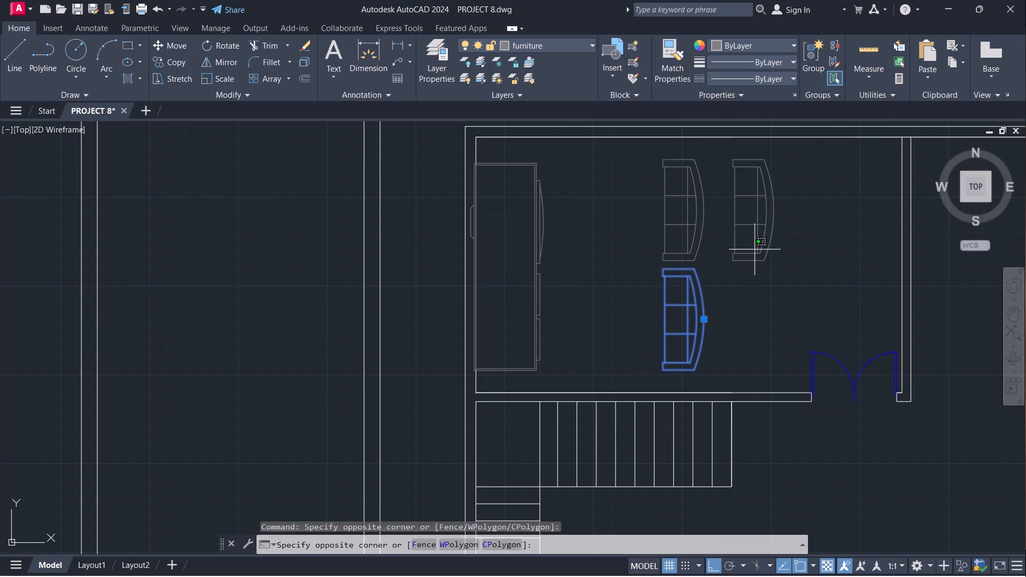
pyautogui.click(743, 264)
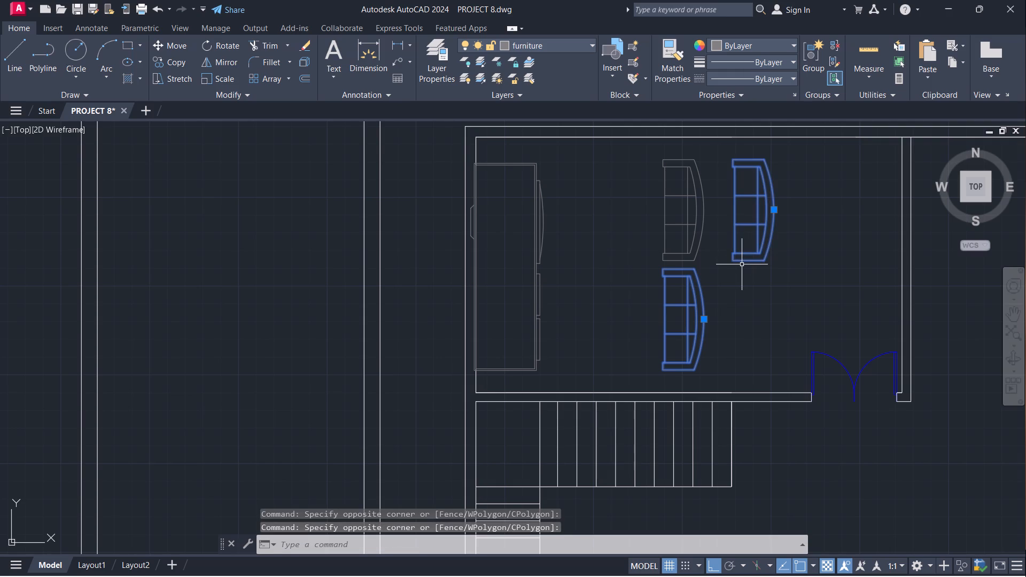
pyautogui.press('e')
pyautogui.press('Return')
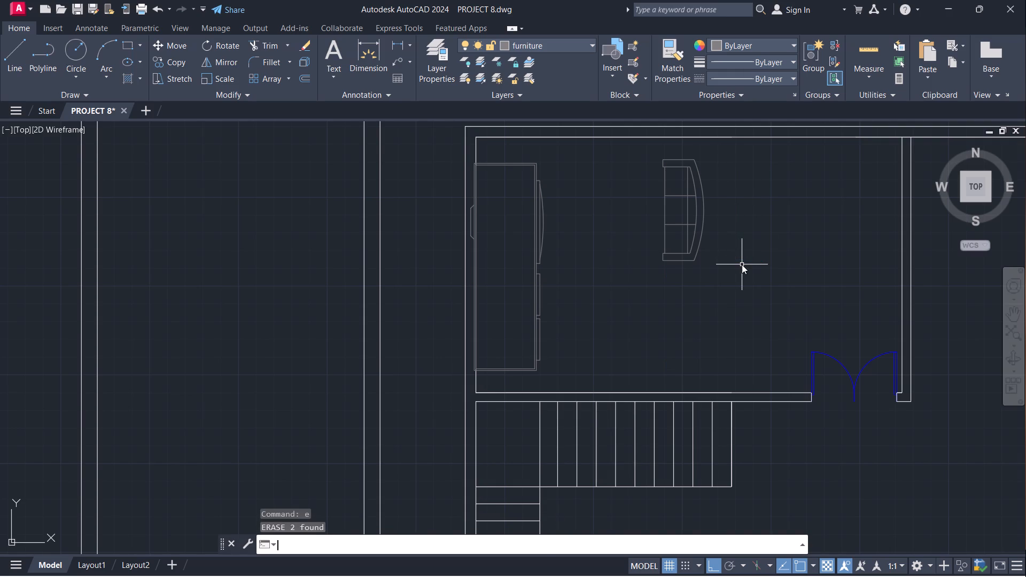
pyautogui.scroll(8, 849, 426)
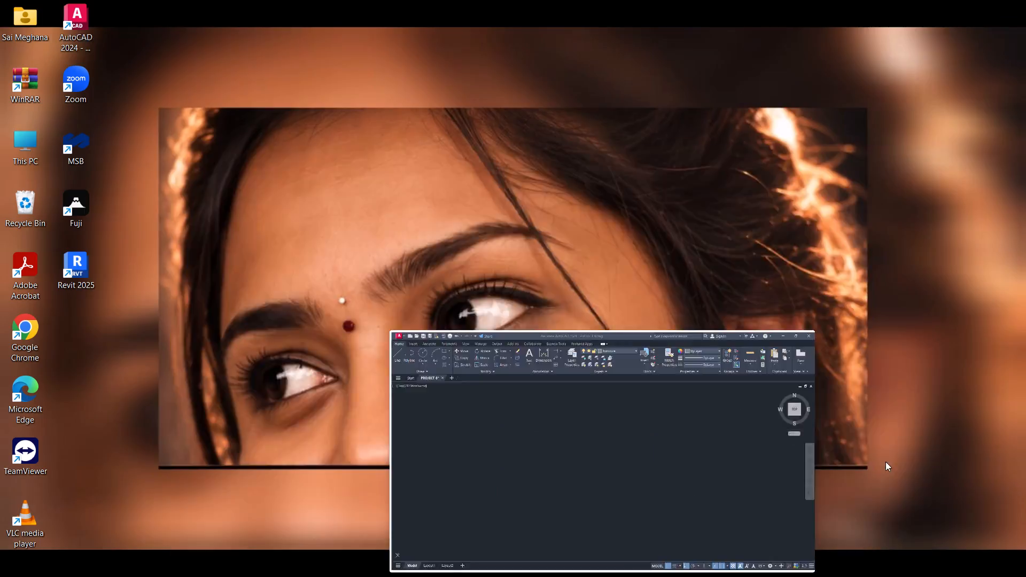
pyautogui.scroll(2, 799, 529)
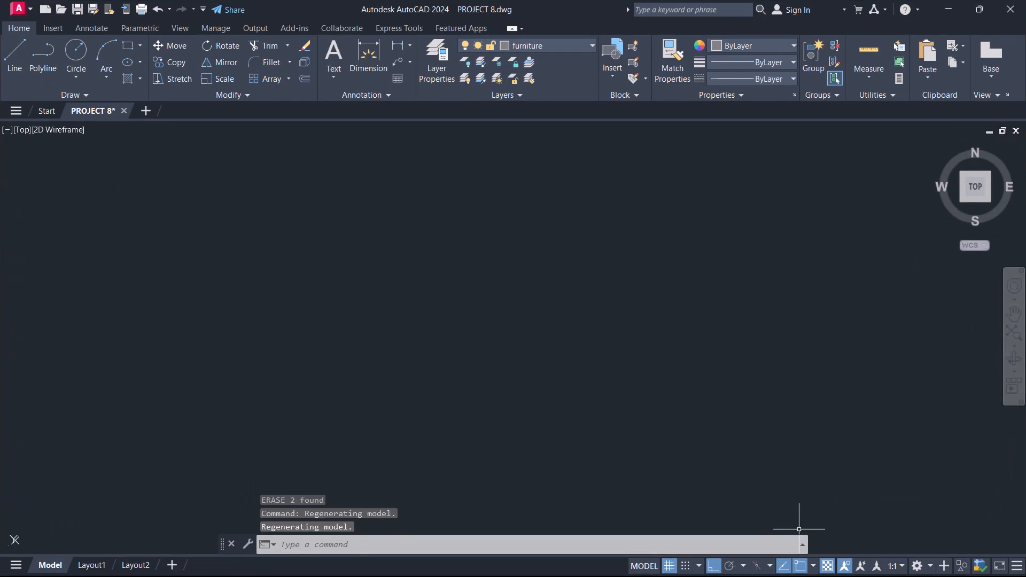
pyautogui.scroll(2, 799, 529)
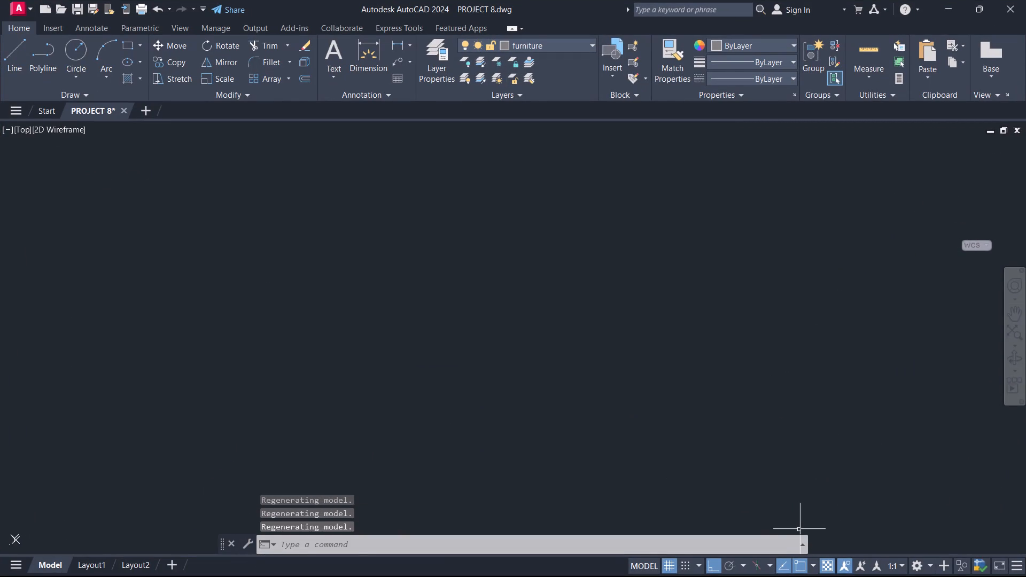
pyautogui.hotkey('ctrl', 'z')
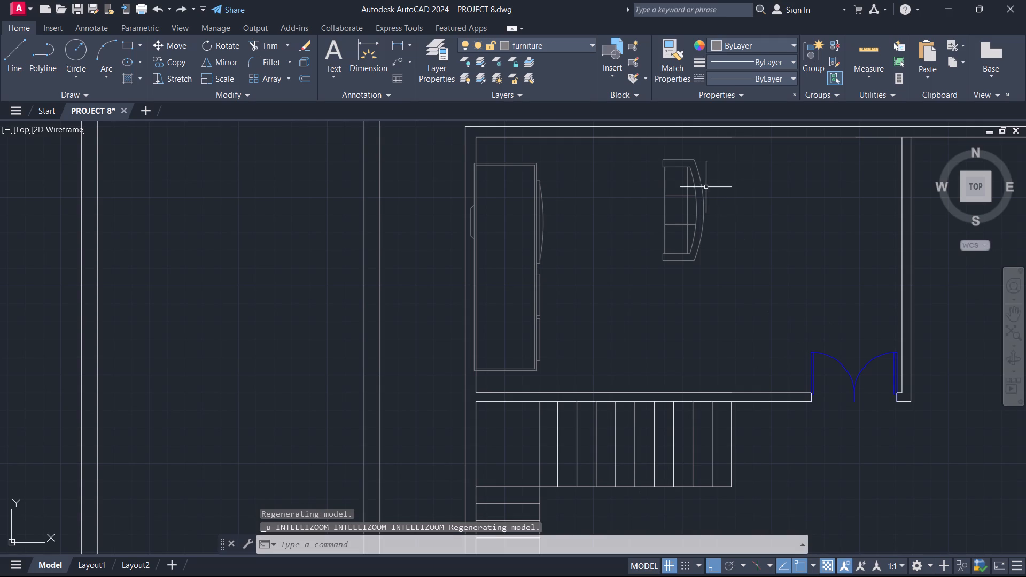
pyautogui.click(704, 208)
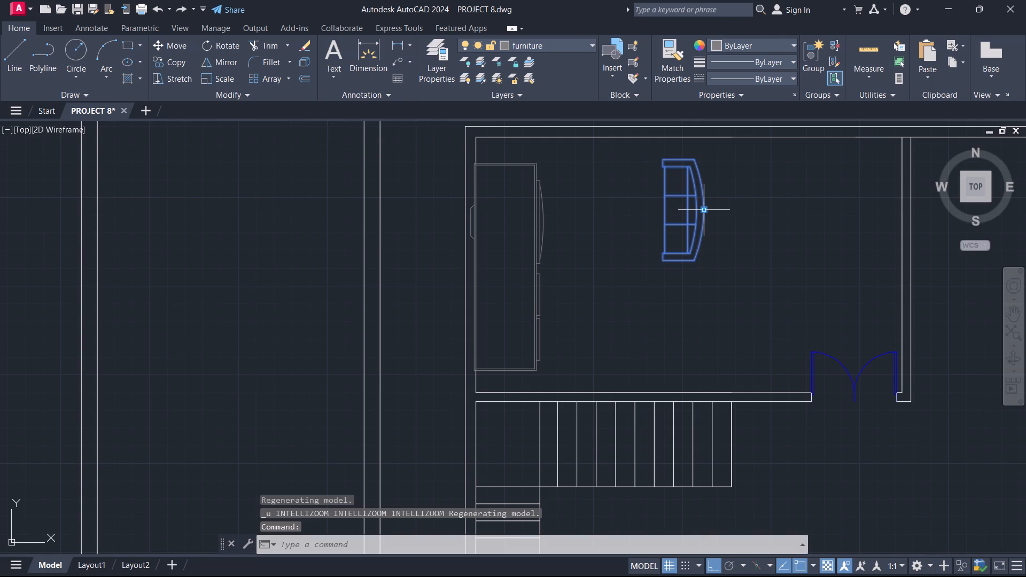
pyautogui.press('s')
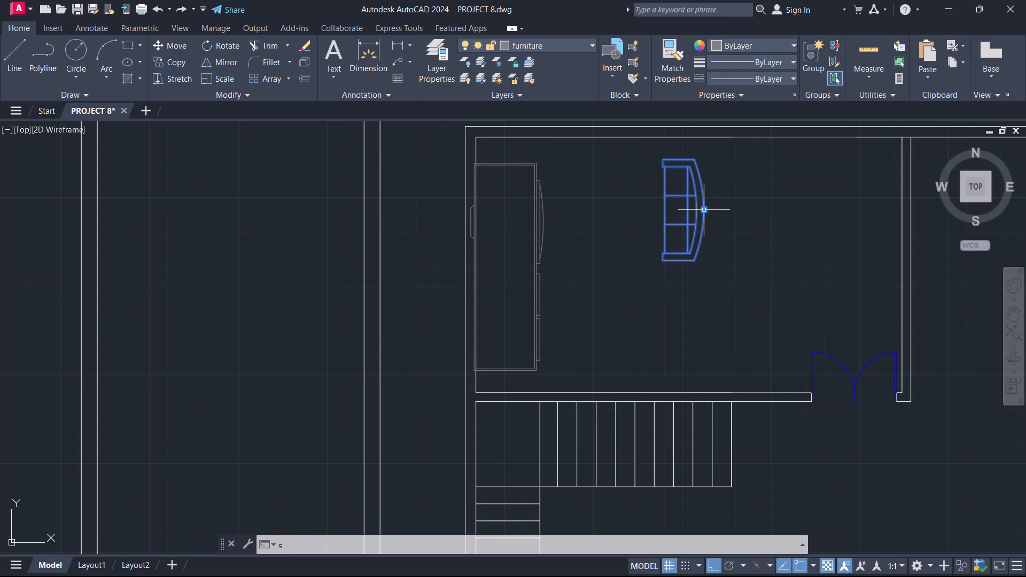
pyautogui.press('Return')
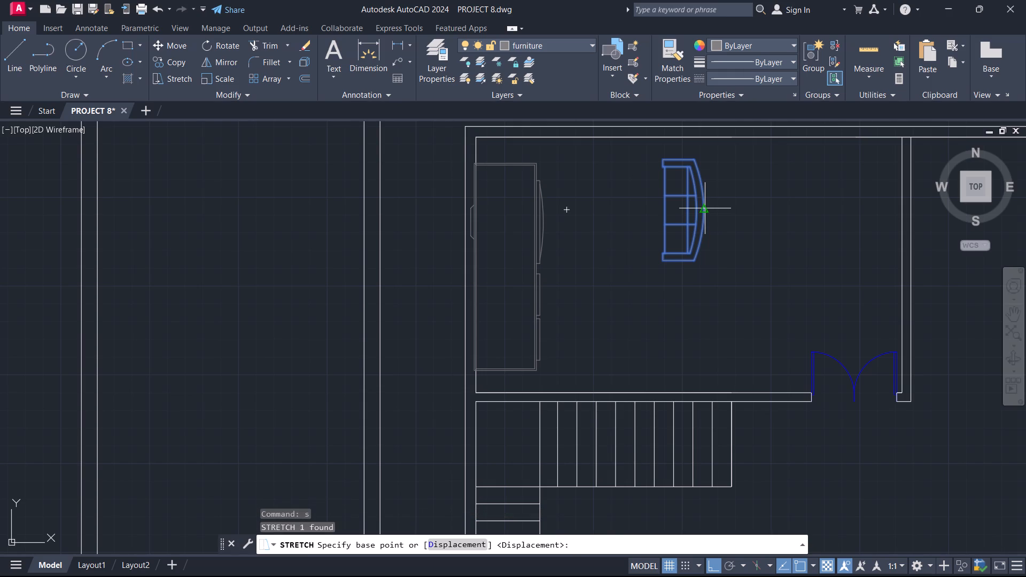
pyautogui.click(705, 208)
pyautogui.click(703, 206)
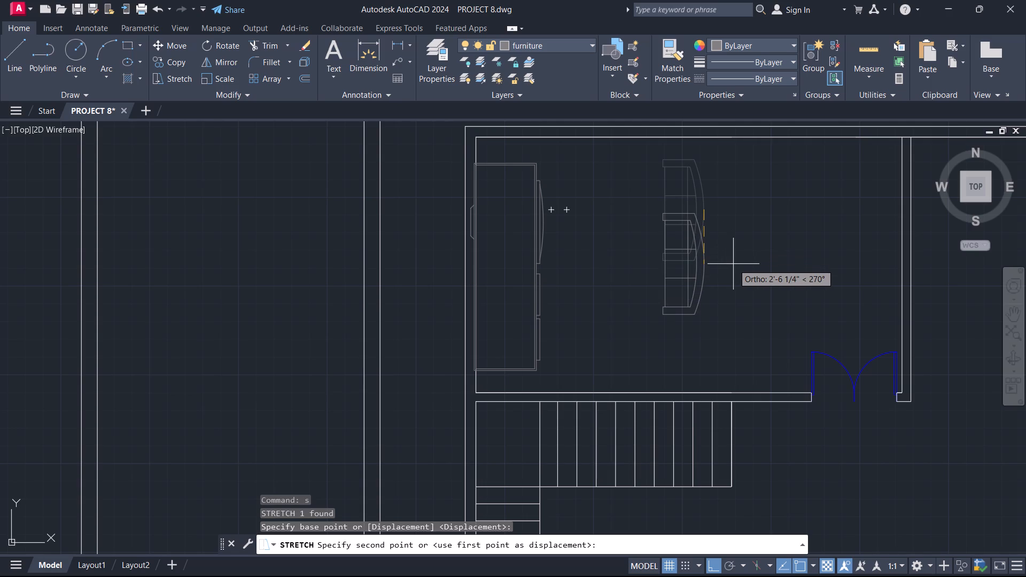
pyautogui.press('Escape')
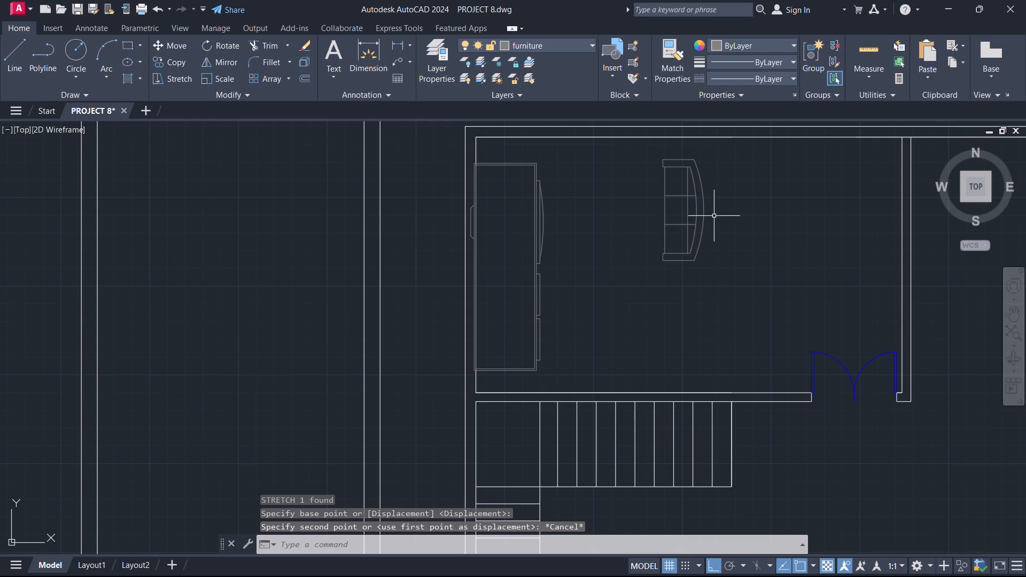
# Scale up the remaining sofa in the third plan's upper room from the midpoint of its curved back.
pyautogui.click(702, 208)
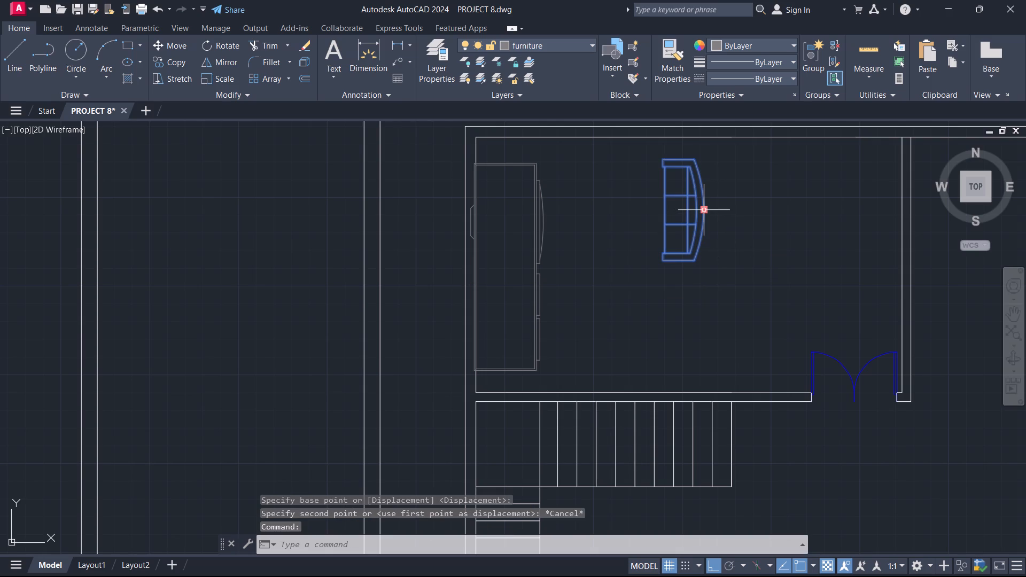
pyautogui.write('sc')
pyautogui.press('Return')
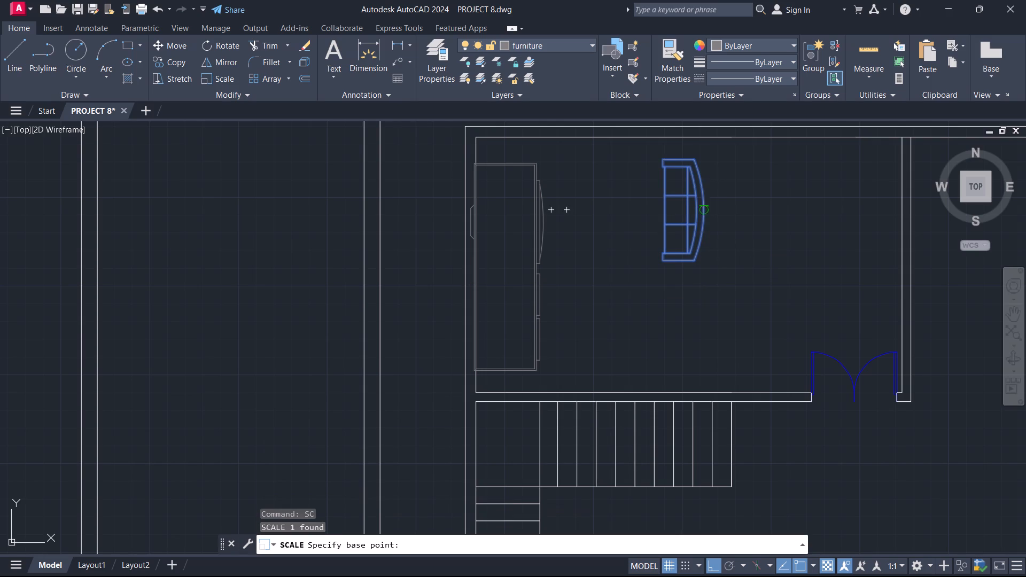
pyautogui.click(707, 210)
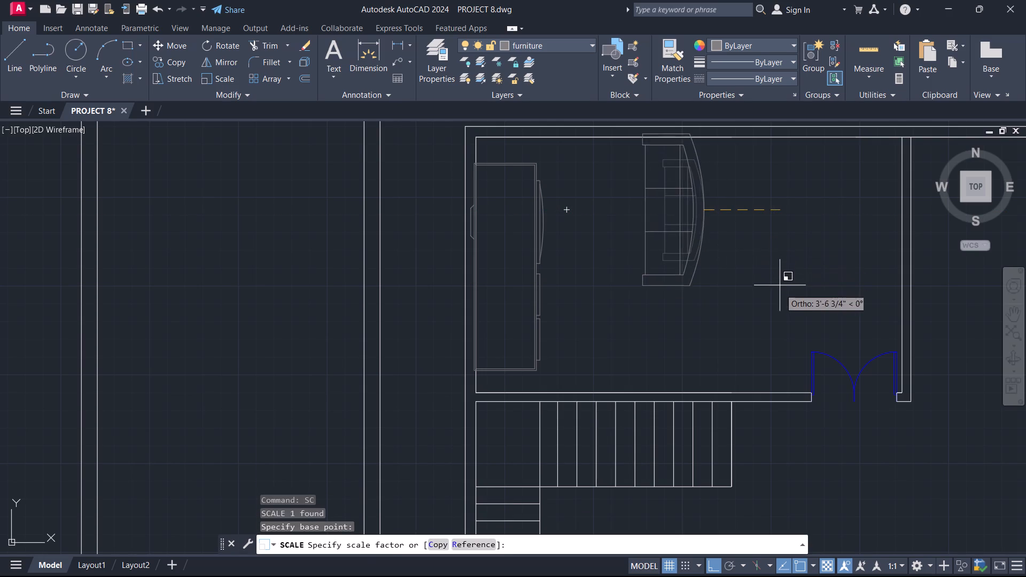
pyautogui.click(786, 297)
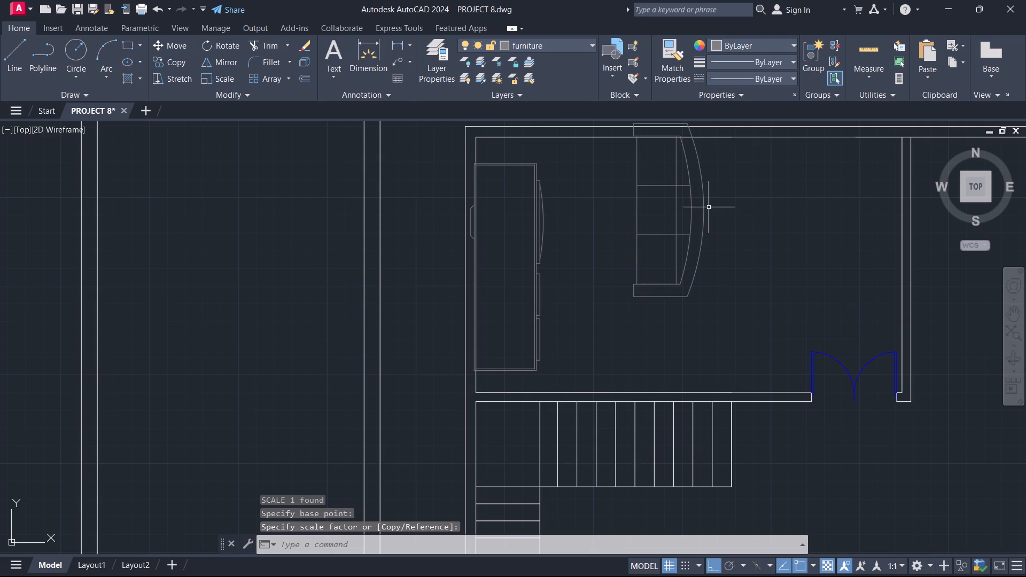
# Move the enlarged sofa about 2'-4 3/4" straight down so it sits inside the room opposite the wall cabinet.
pyautogui.click(704, 210)
pyautogui.press('m')
pyautogui.press('Return')
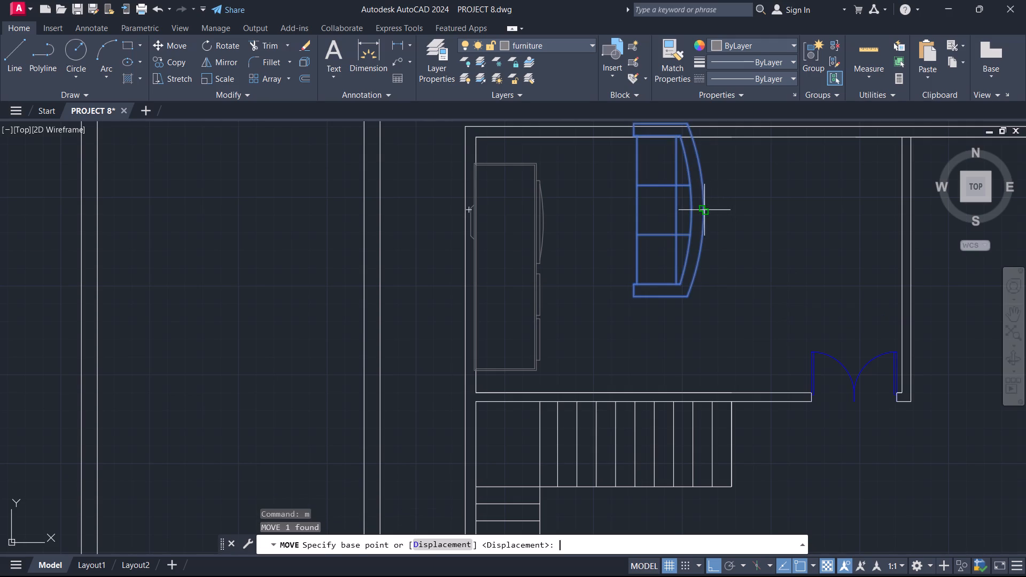
pyautogui.click(705, 211)
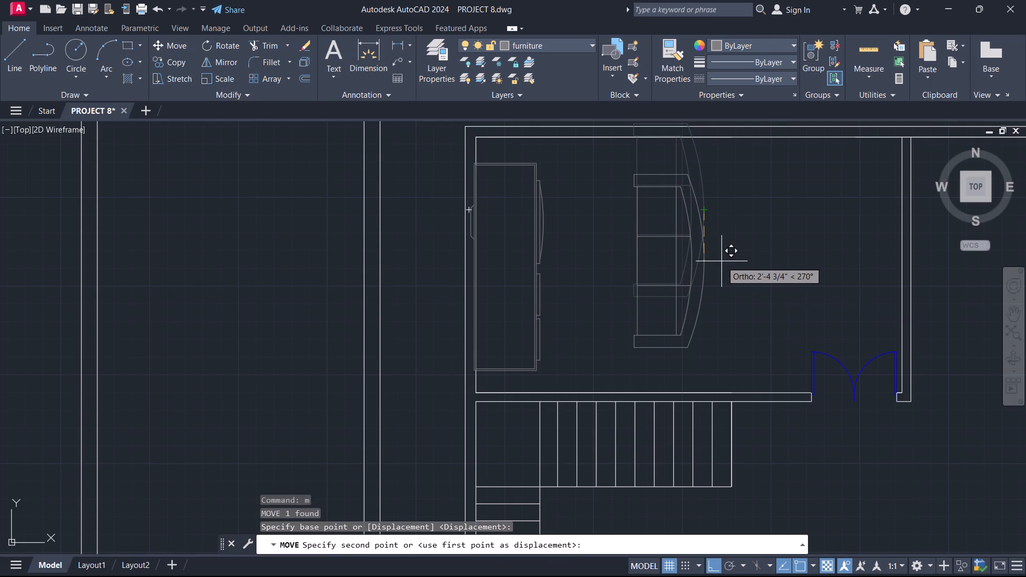
pyautogui.click(721, 261)
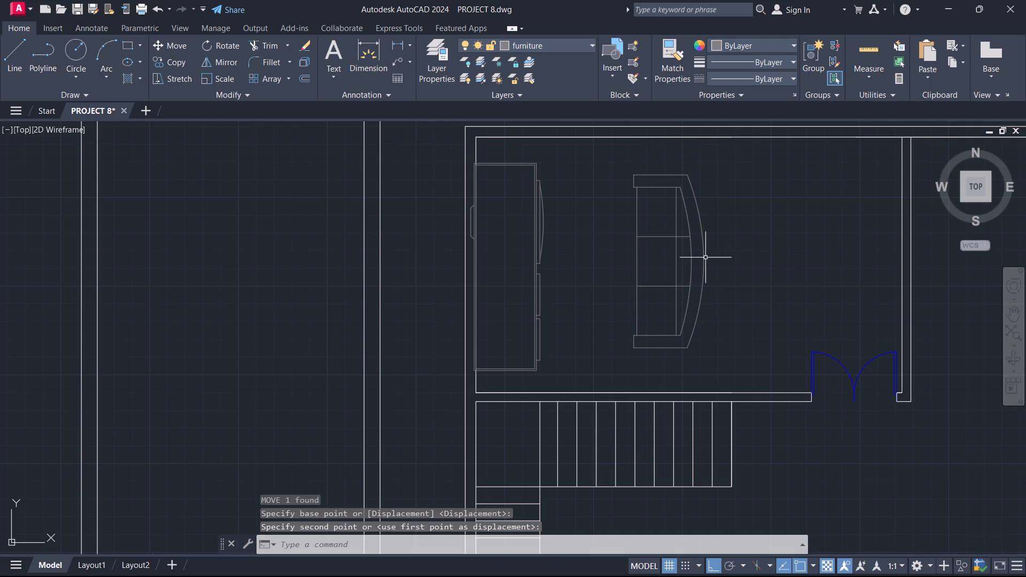
# Move the enlarged sofa about 4'-3 1/4" horizontally away from the wall cabinet.
pyautogui.click(704, 259)
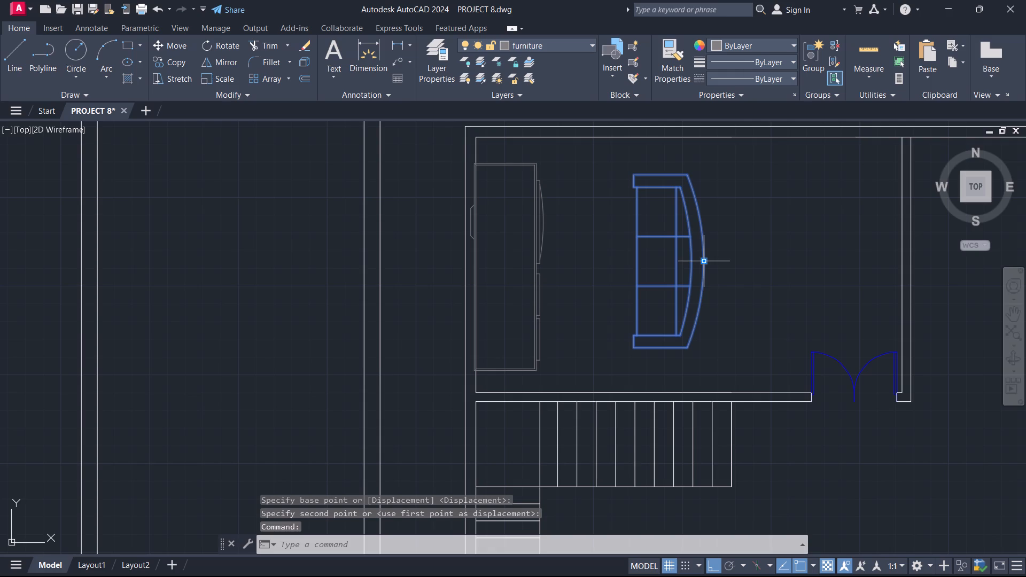
pyautogui.press('m')
pyautogui.press('Return')
pyautogui.click(704, 259)
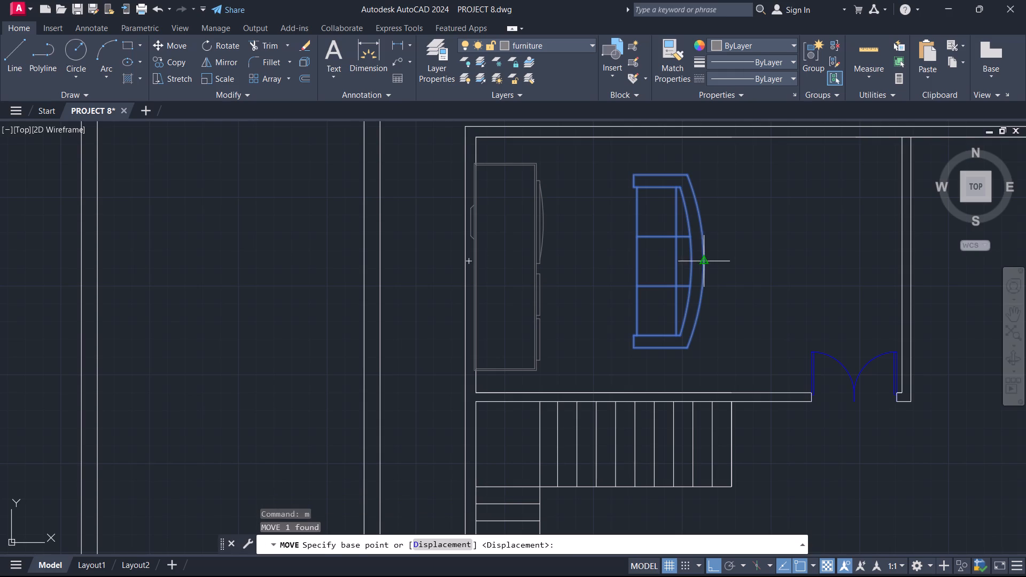
pyautogui.click(708, 259)
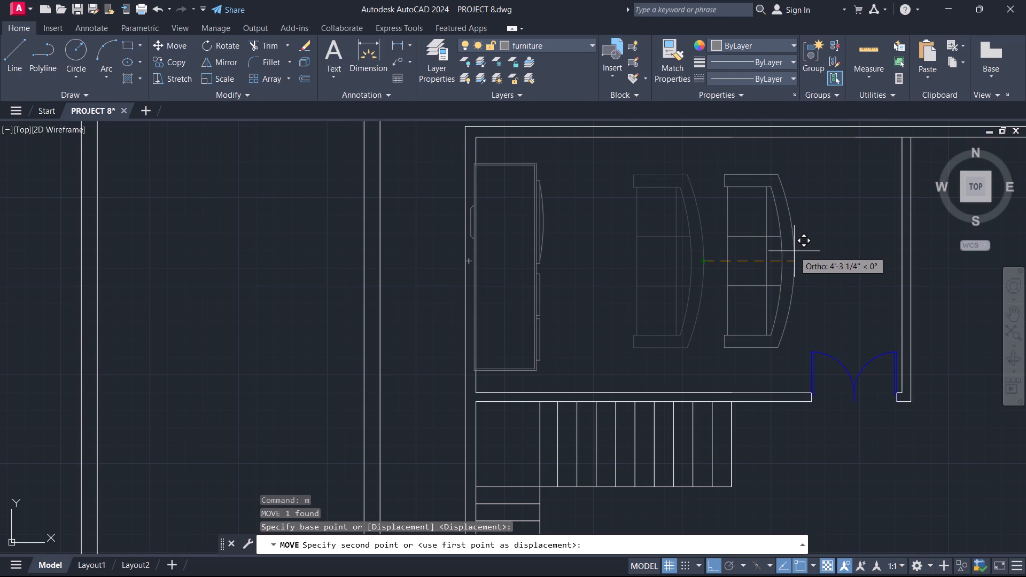
pyautogui.click(794, 251)
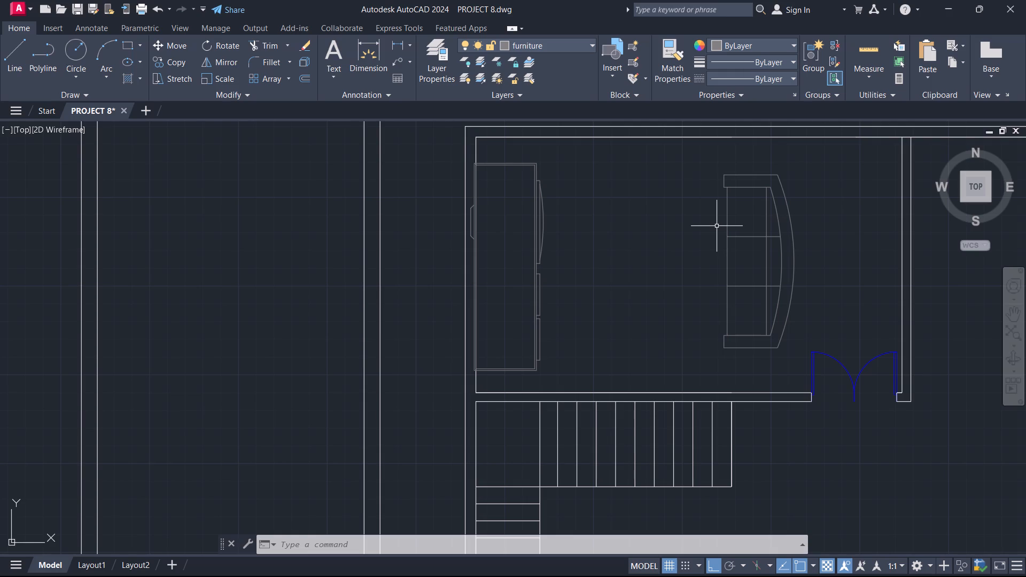
# Copy the upper armchair nearer the wall cabinet from the second plan's lounge into the third plan's upper room, beside the sofa's upper end.
pyautogui.scroll(-1, 658, 198)
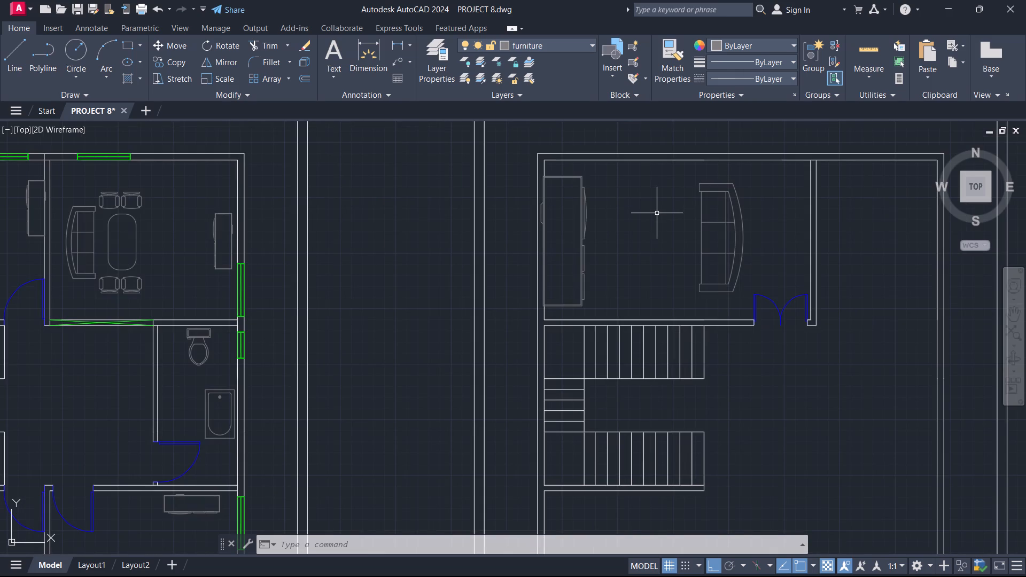
pyautogui.click(130, 190)
pyautogui.write('co')
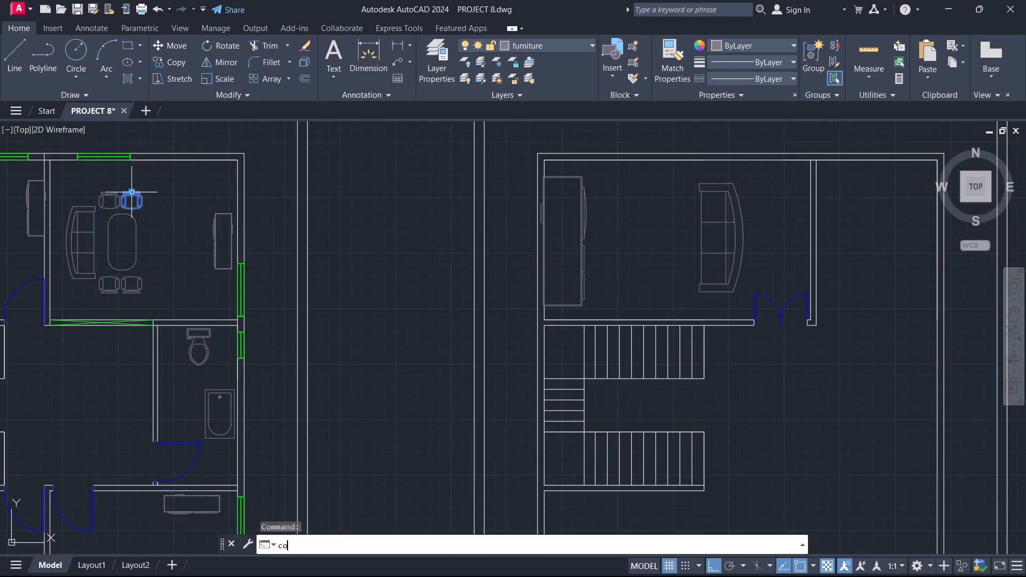
pyautogui.press('Return')
pyautogui.click(132, 189)
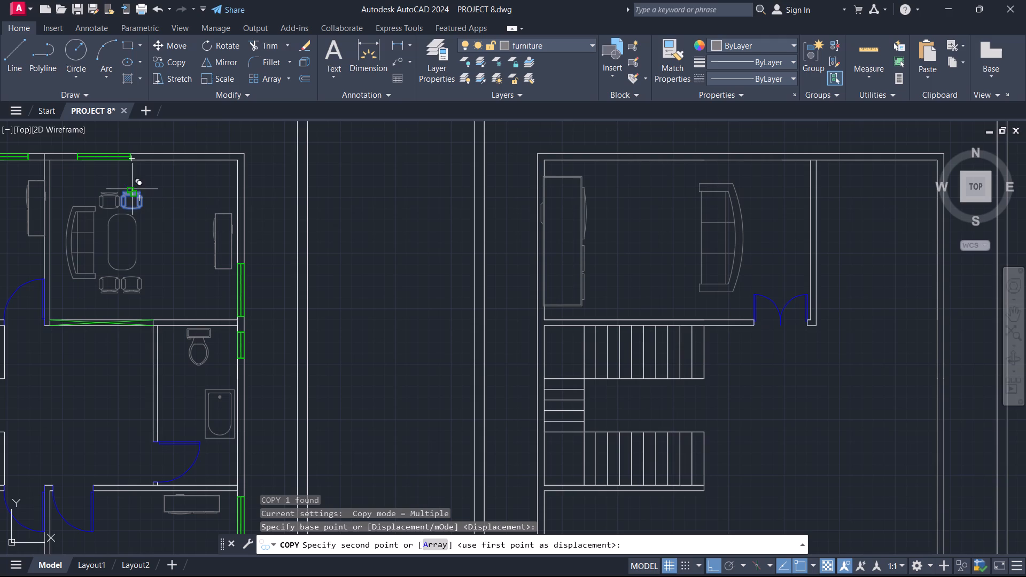
pyautogui.click(679, 178)
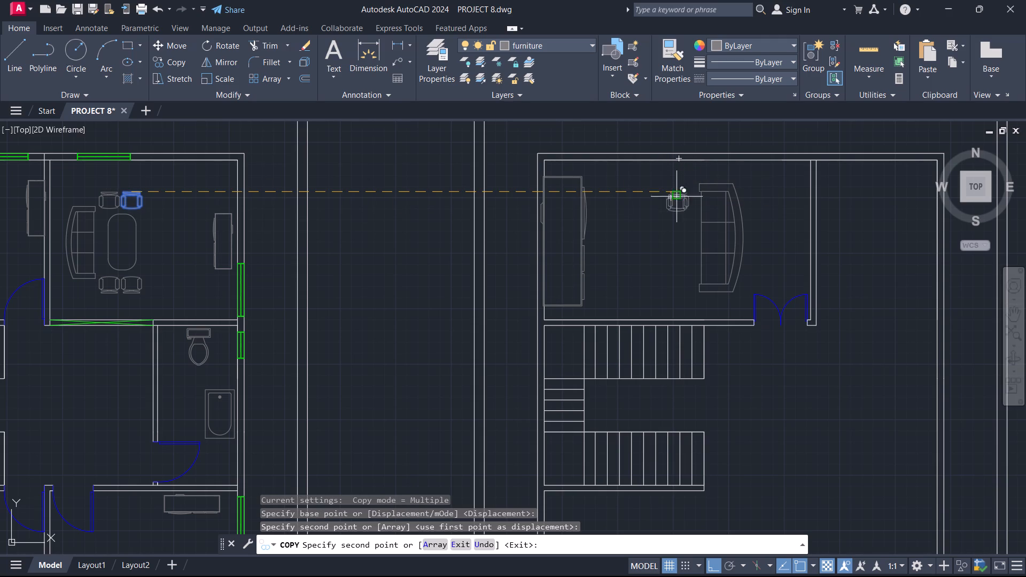
pyautogui.press('Escape')
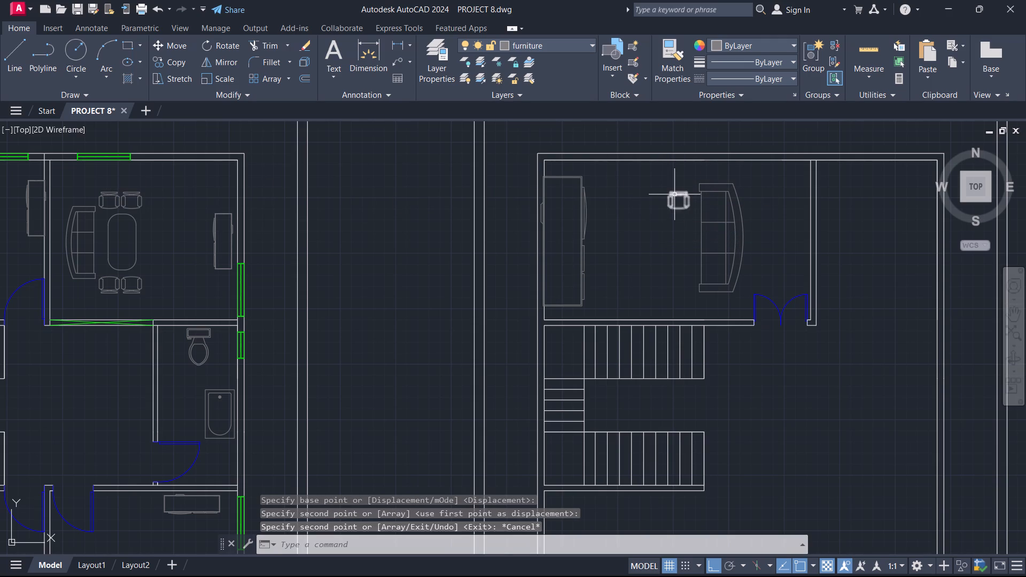
# Rotate the copied armchair 90° clockwise about the midpoint of its back so it faces the wall cabinet.
pyautogui.click(674, 193)
pyautogui.write('ro')
pyautogui.press('Return')
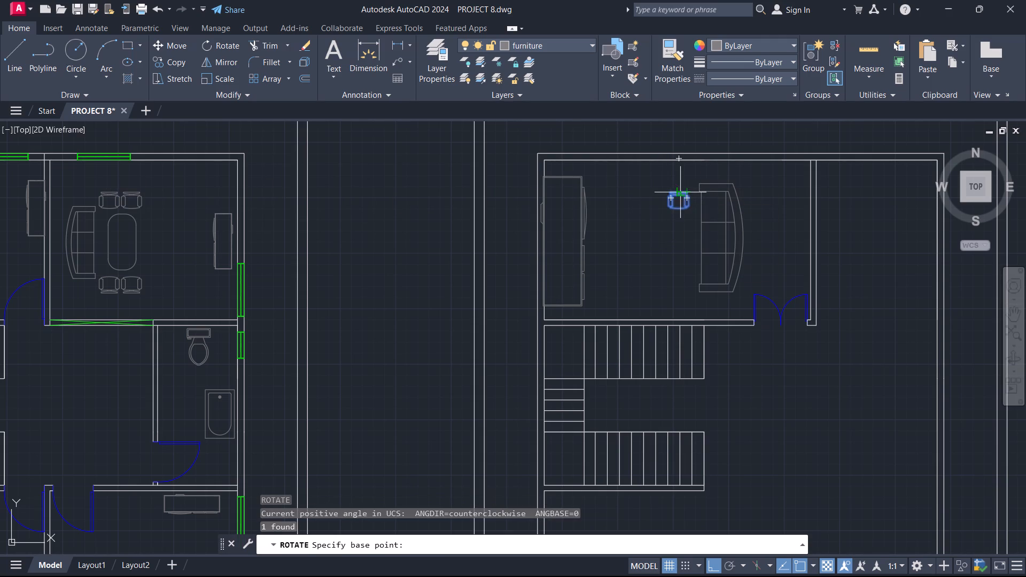
pyautogui.click(678, 190)
pyautogui.click(670, 231)
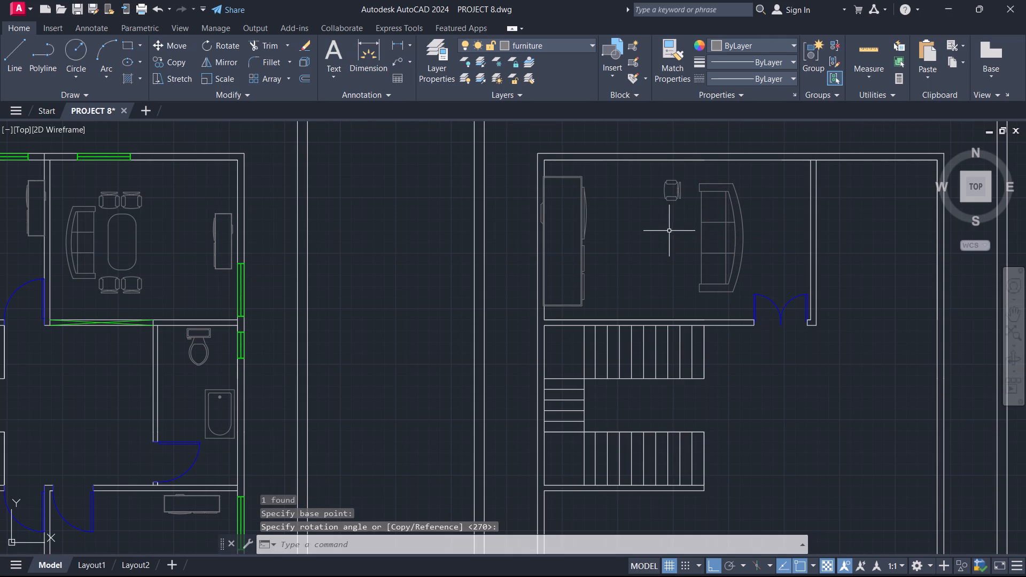
# Move the rotated armchair diagonally, with Ortho off, toward the upper wall near the sofa's upper corner.
pyautogui.click(681, 190)
pyautogui.press('m')
pyautogui.press('Return')
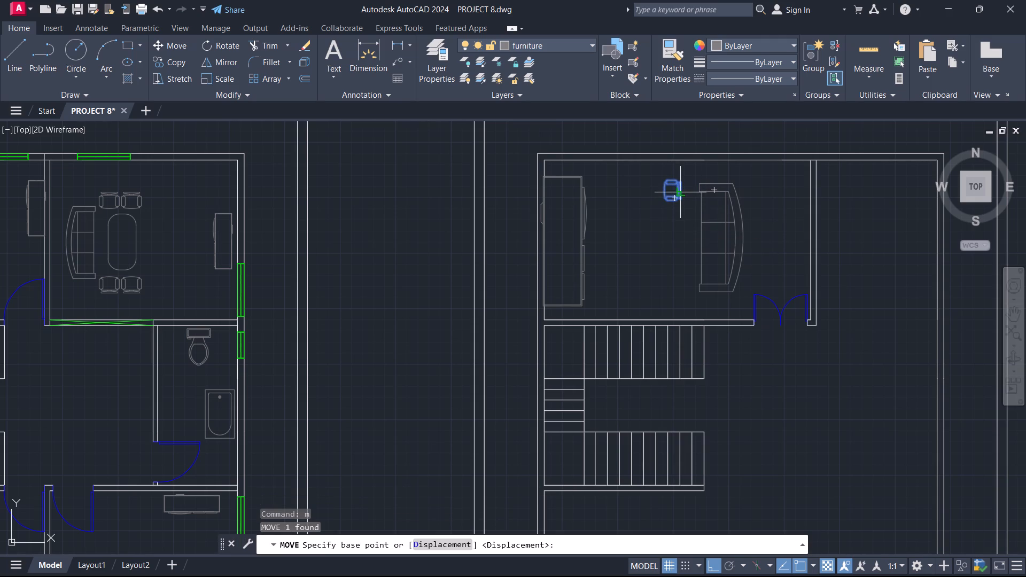
pyautogui.click(683, 188)
pyautogui.scroll(2, 691, 183)
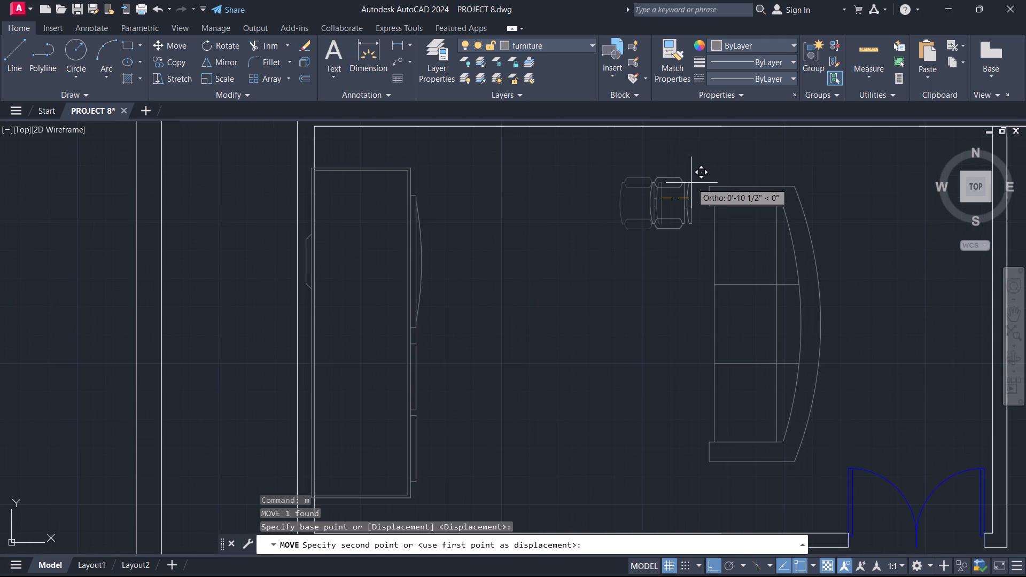
pyautogui.press('F8')
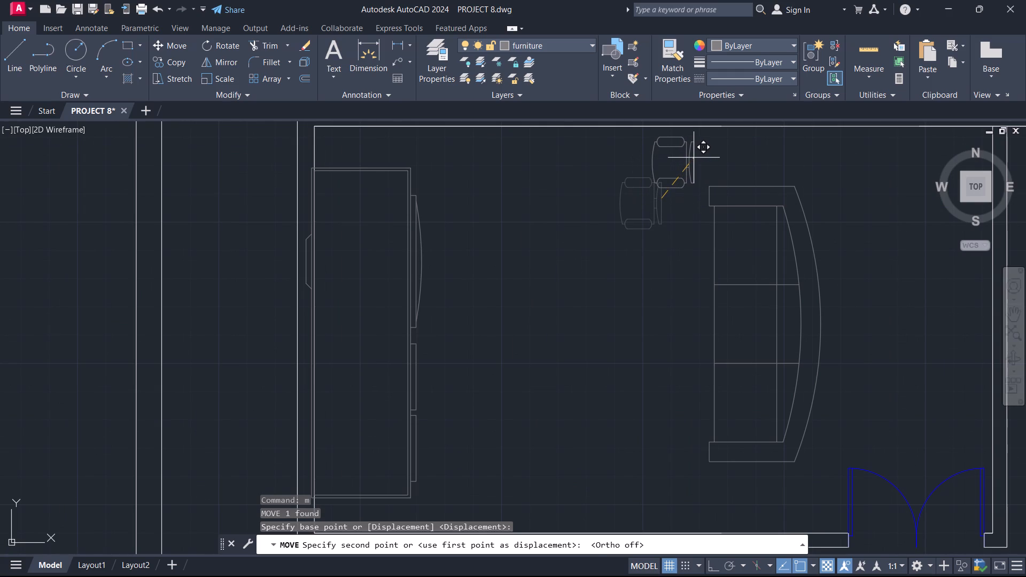
pyautogui.click(689, 160)
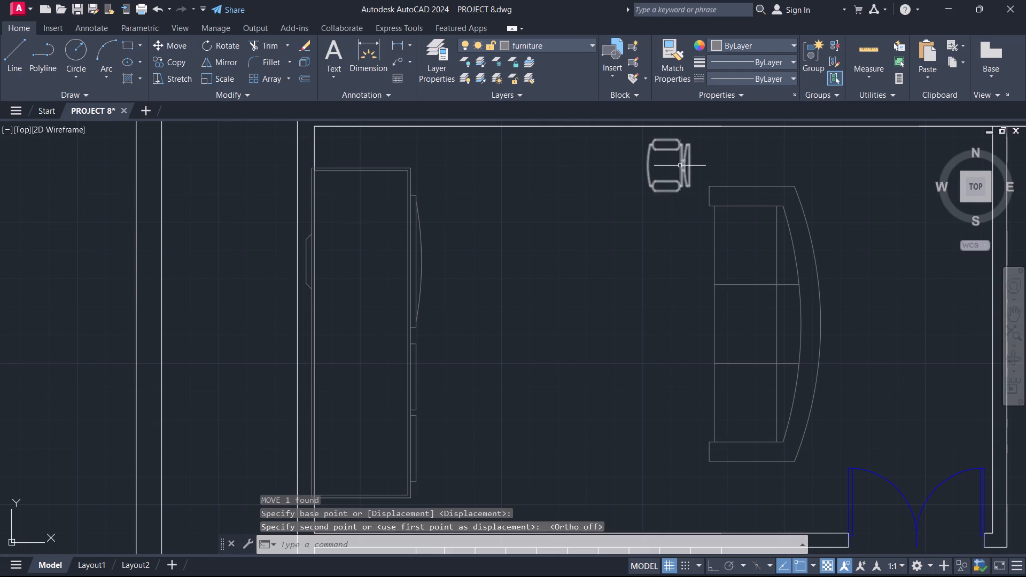
# Scale up the armchair from the midpoint of its back to match the enlarged sofa.
pyautogui.click(689, 163)
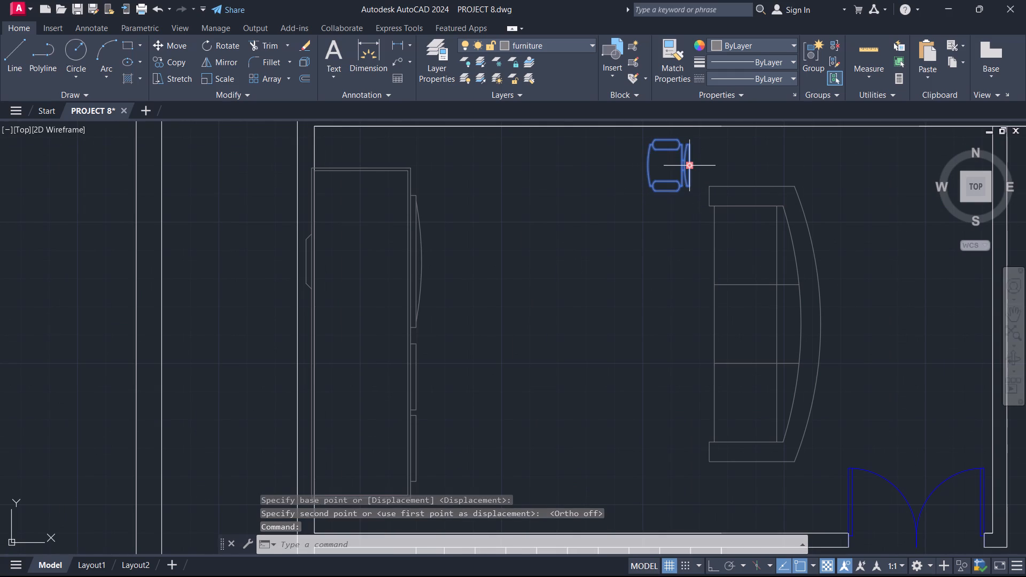
pyautogui.write('sc')
pyautogui.press('Return')
pyautogui.click(689, 166)
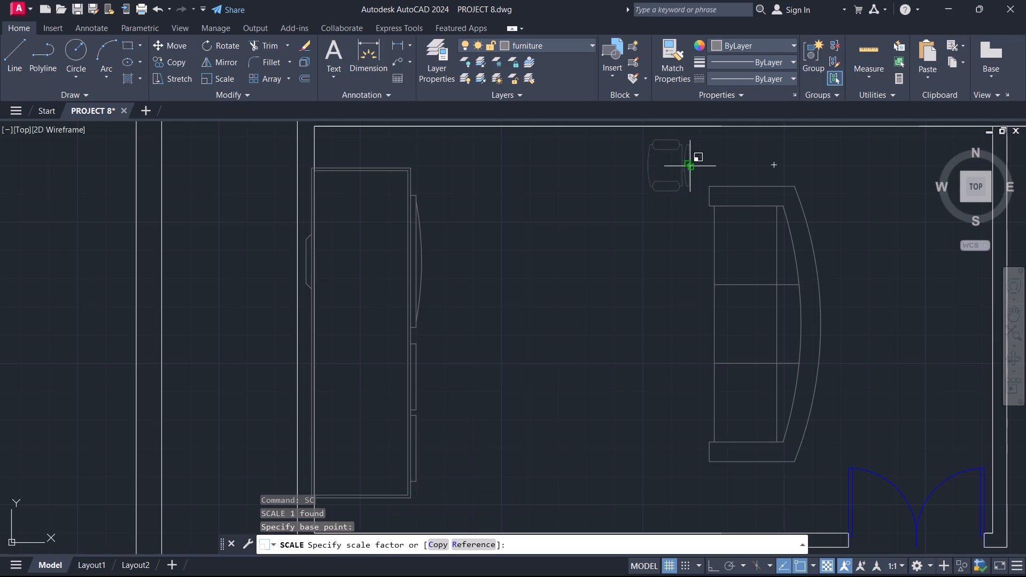
pyautogui.click(733, 174)
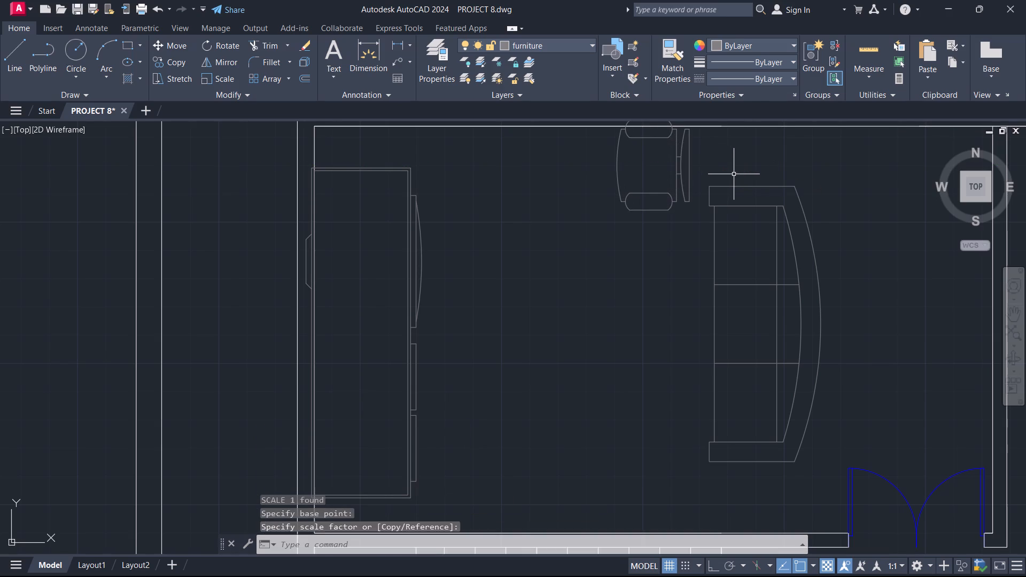
# Move the enlarged armchair slightly down and away from the sofa so it clears the room's upper wall.
pyautogui.click(690, 171)
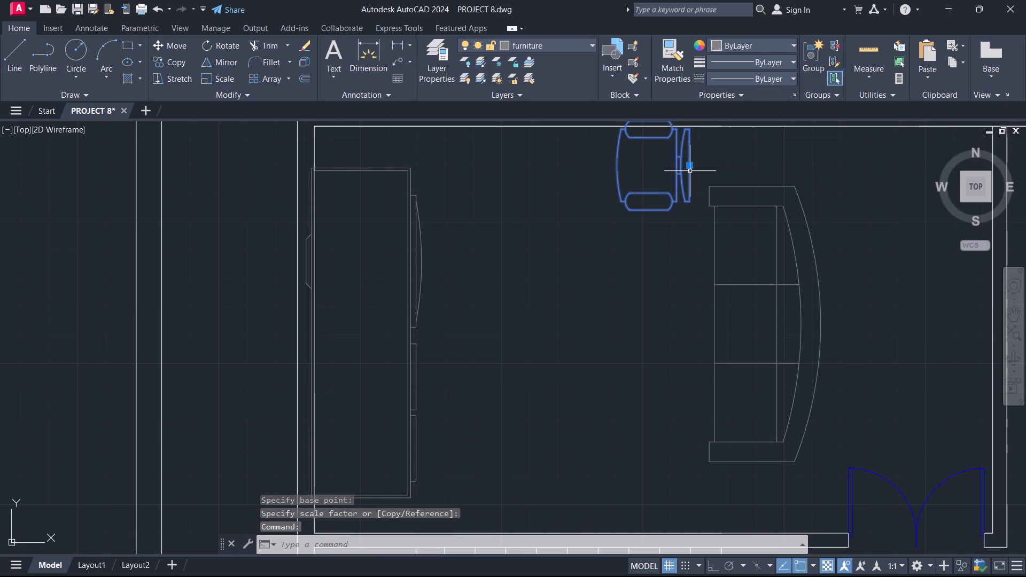
pyautogui.press('m')
pyautogui.press('Return')
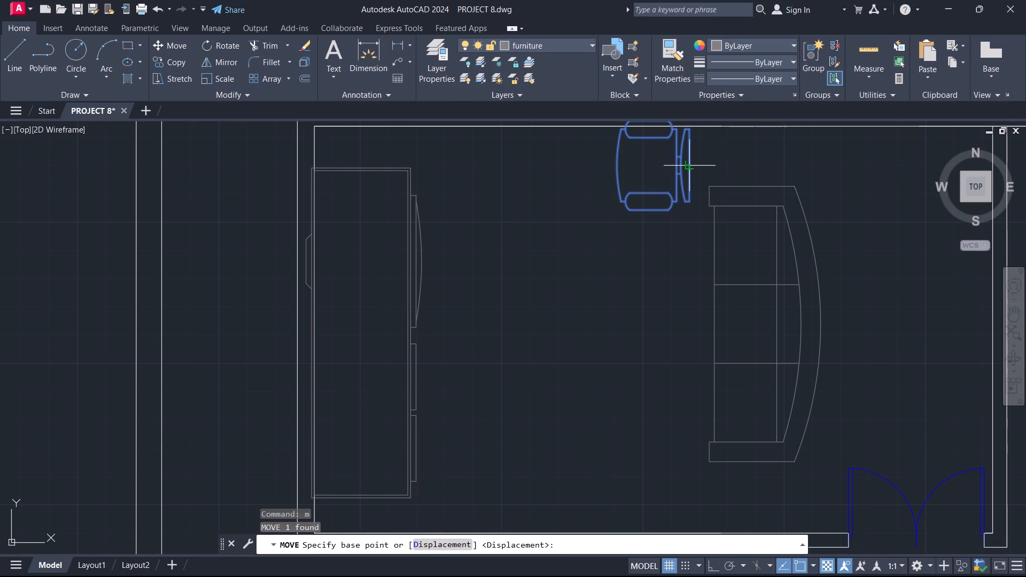
pyautogui.click(690, 163)
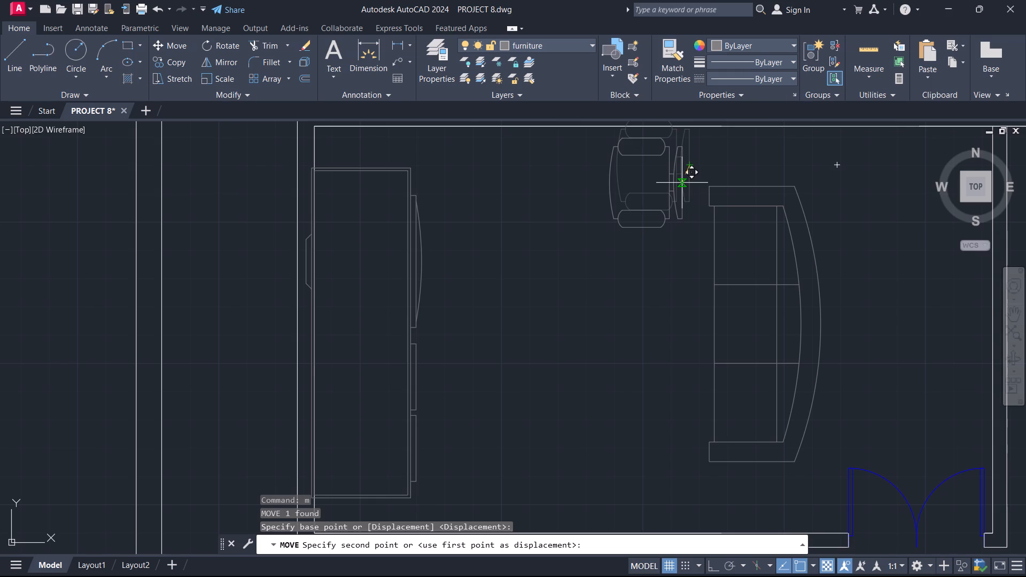
pyautogui.click(683, 182)
# Copy the enlarged armchair straight down to a matching spot near the room's lower wall, beside the sofa's lower end.
pyautogui.click(683, 182)
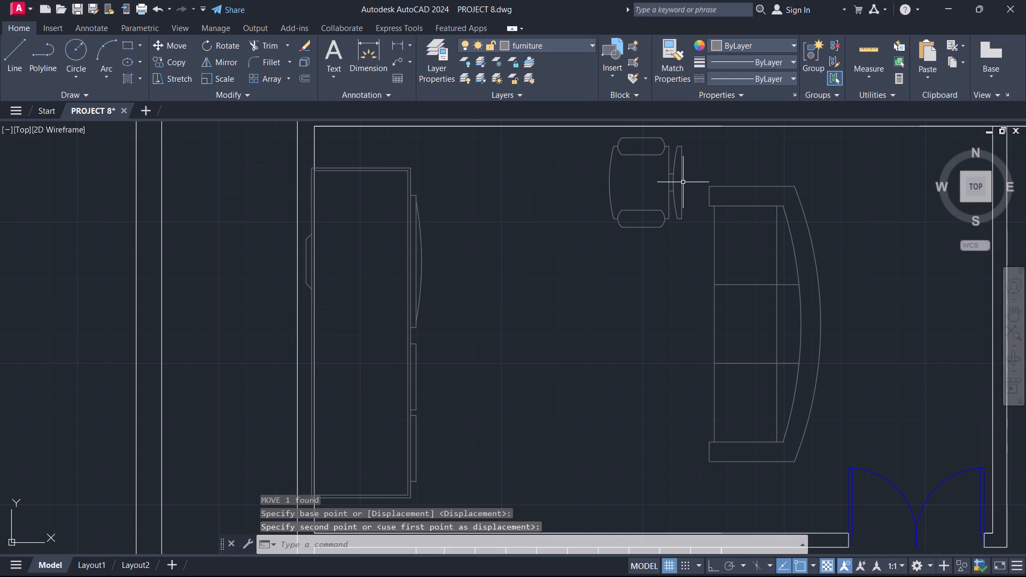
pyautogui.write('co')
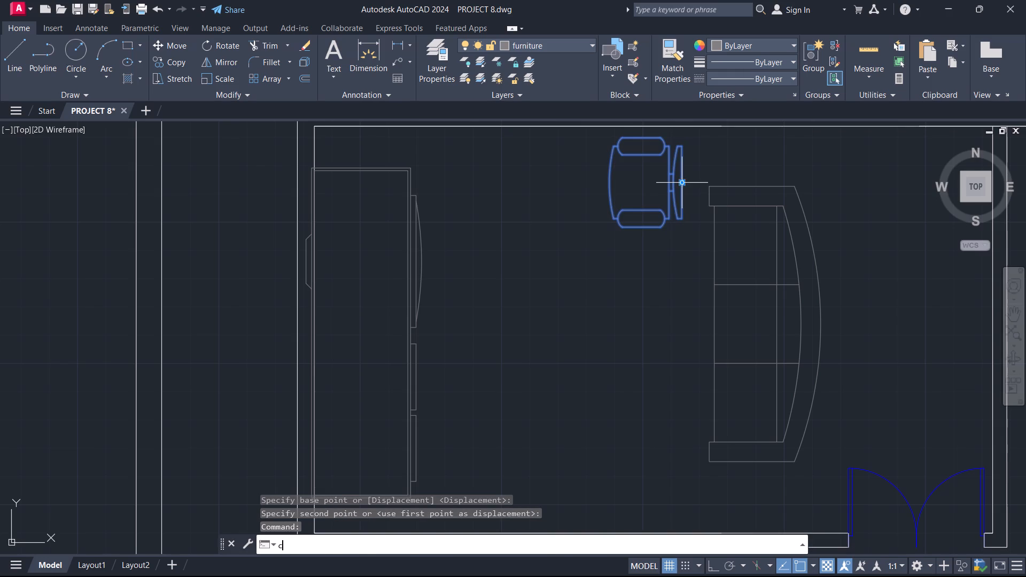
pyautogui.press('Return')
pyautogui.click(683, 182)
pyautogui.scroll(-1, 654, 410)
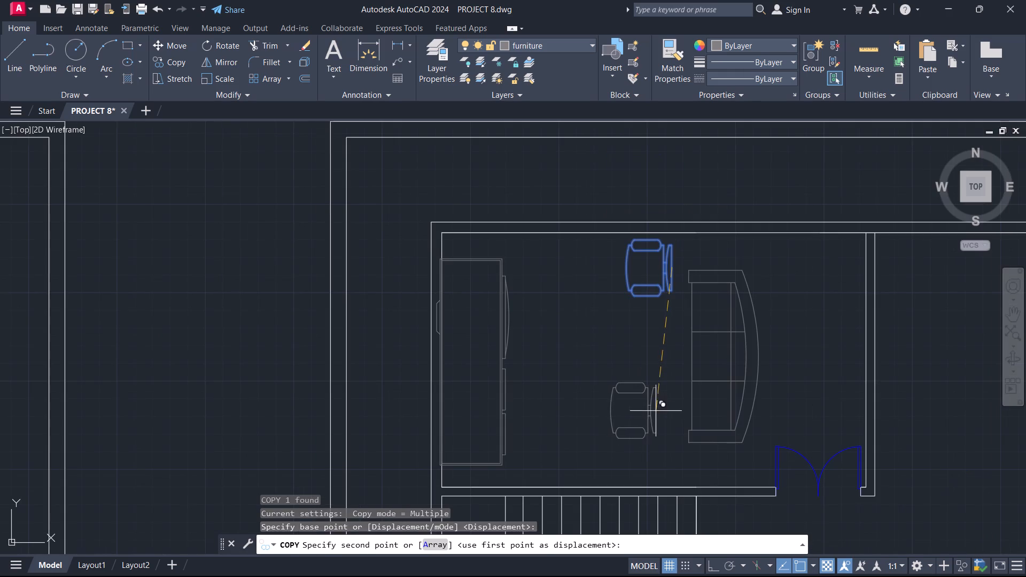
pyautogui.scroll(1, 672, 454)
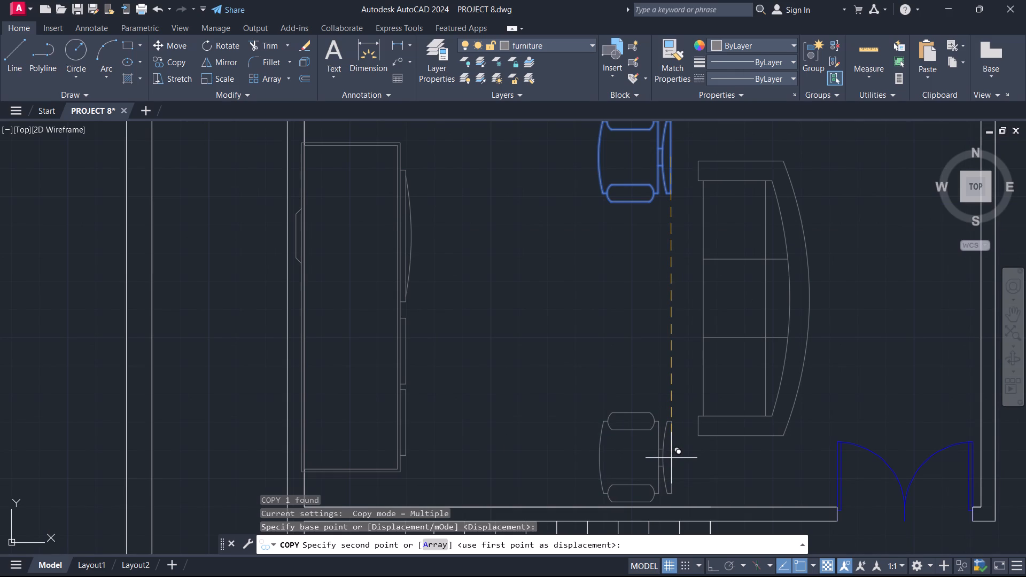
pyautogui.click(671, 458)
pyautogui.press('Escape')
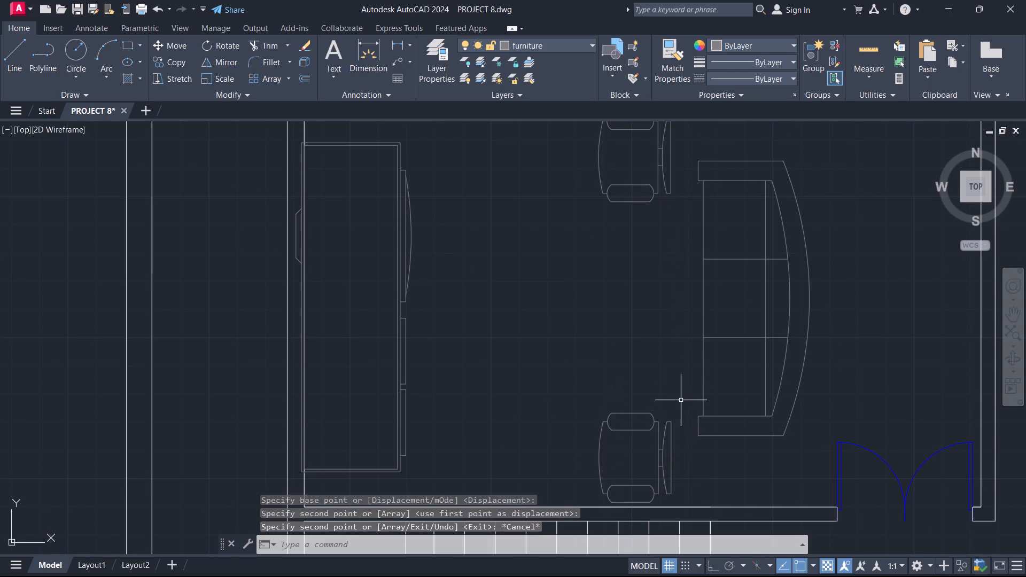
# Create a new layer named "text".
pyautogui.scroll(-2, 662, 340)
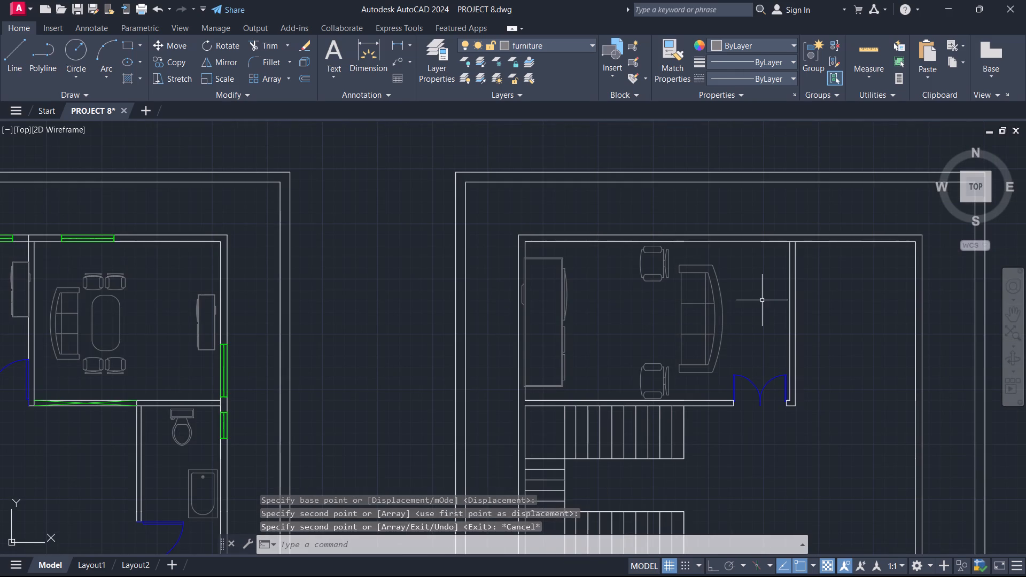
pyautogui.moveTo(762, 303); pyautogui.dragTo(770, 272, button='middle')
pyautogui.scroll(-1, 757, 274)
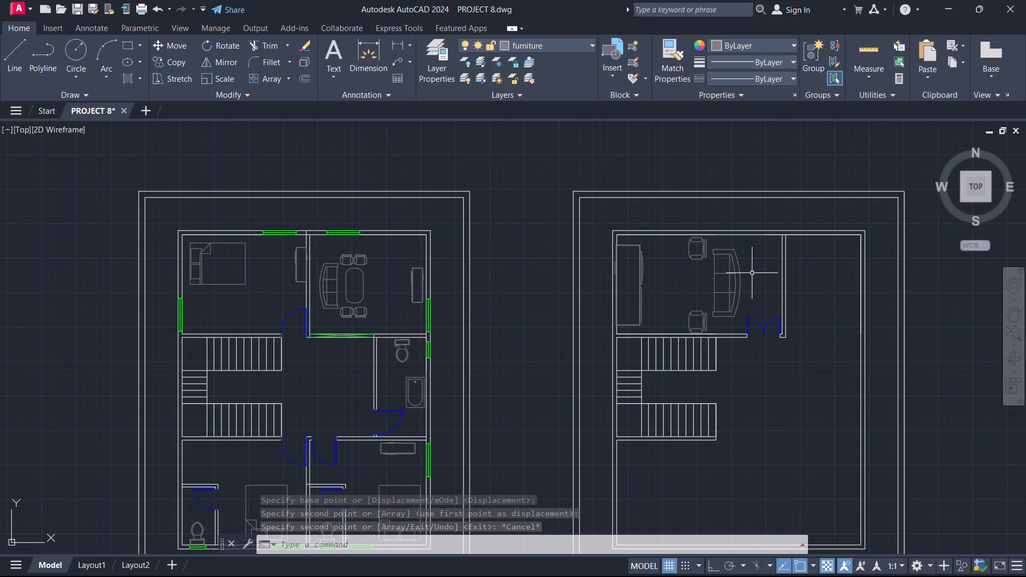
pyautogui.moveTo(598, 304); pyautogui.dragTo(593, 238, button='middle')
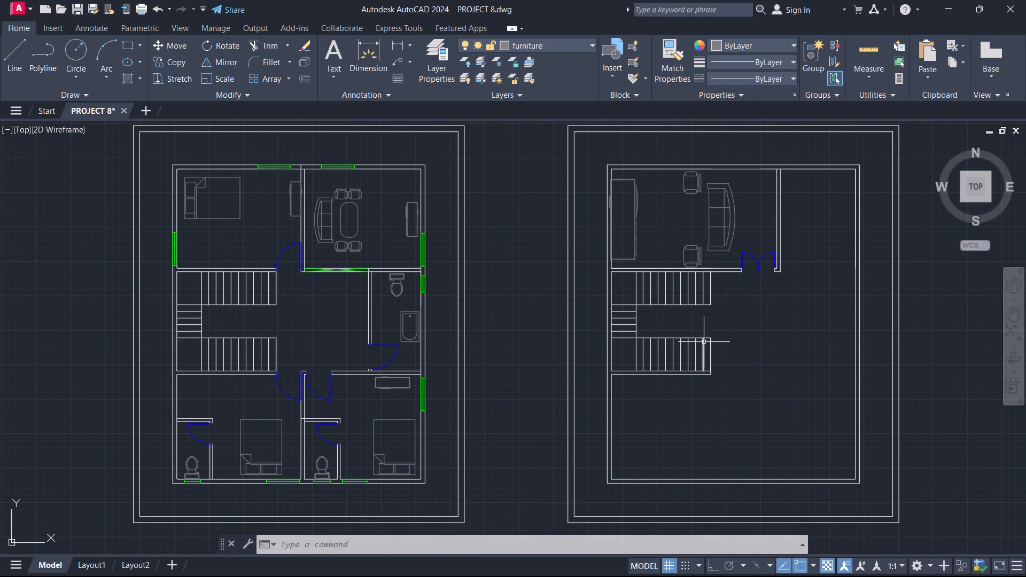
pyautogui.scroll(-1, 739, 303)
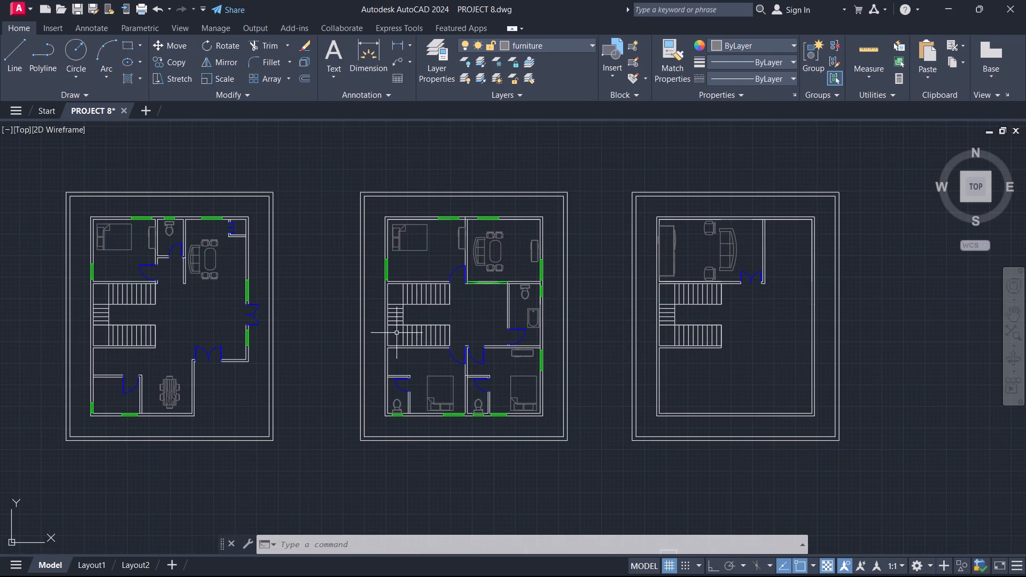
pyautogui.moveTo(330, 282); pyautogui.dragTo(468, 270, button='middle')
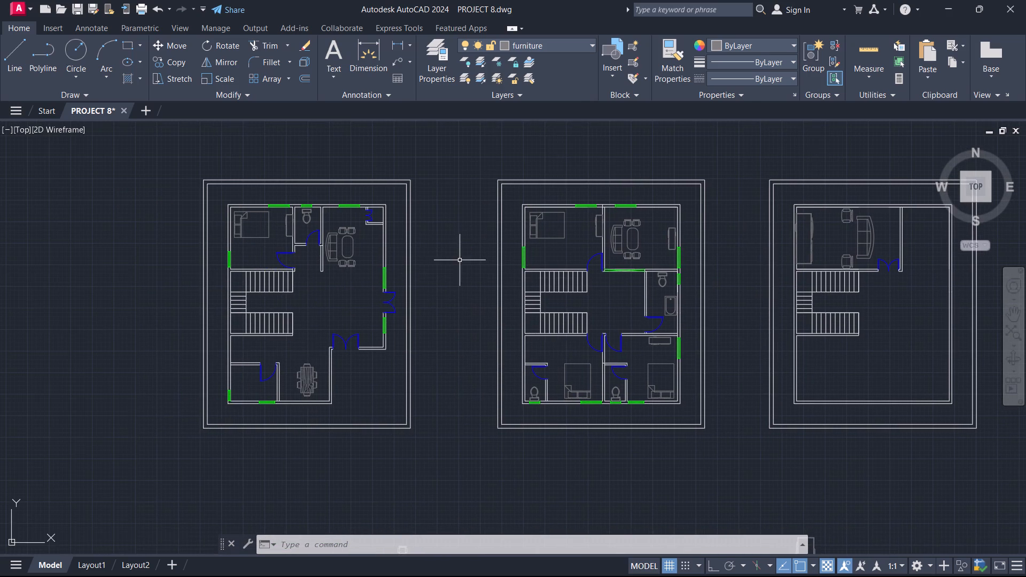
pyautogui.doubleClick(440, 68)
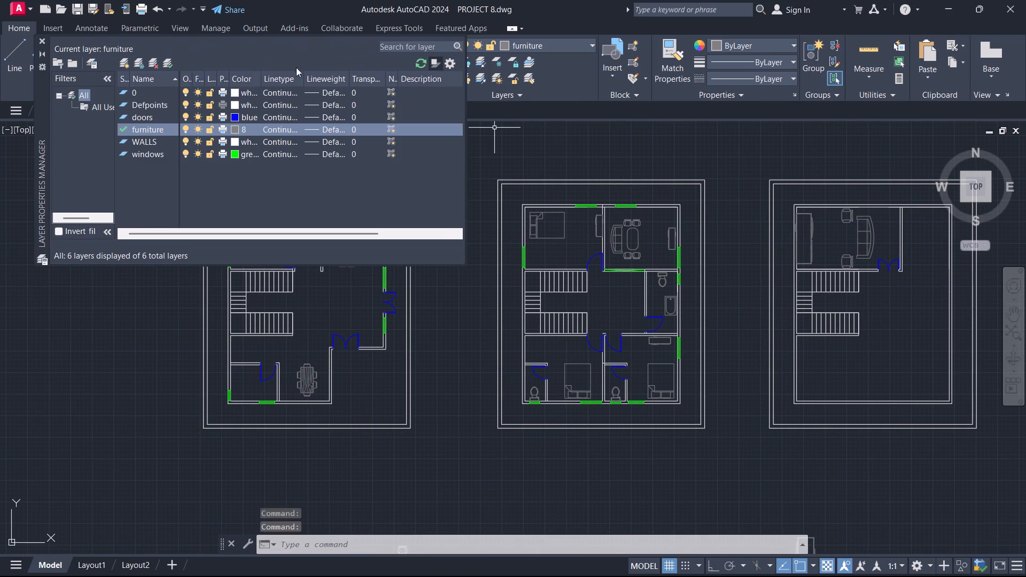
pyautogui.click(122, 65)
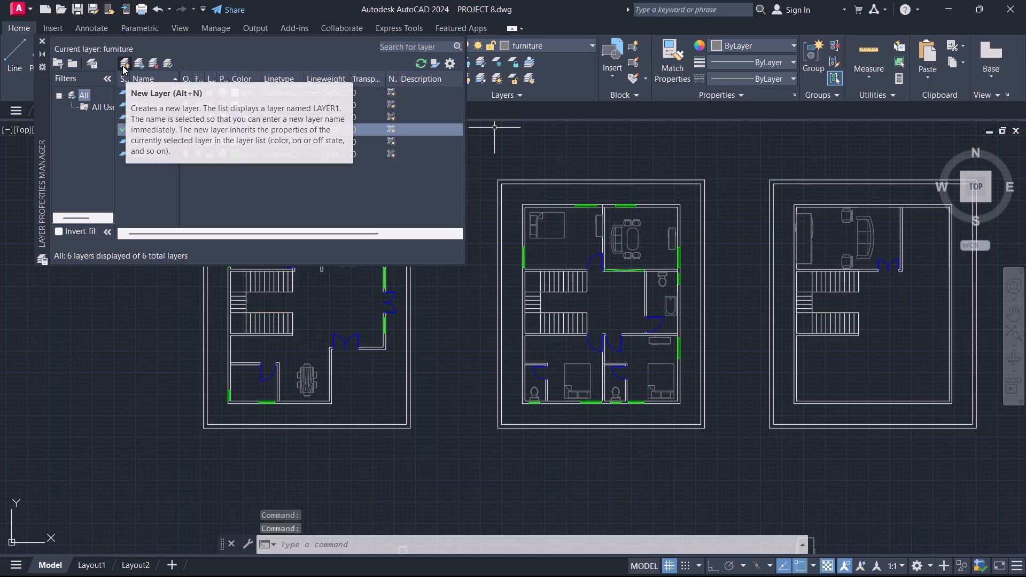
pyautogui.press('BackSpace')
pyautogui.press('BackSpace')
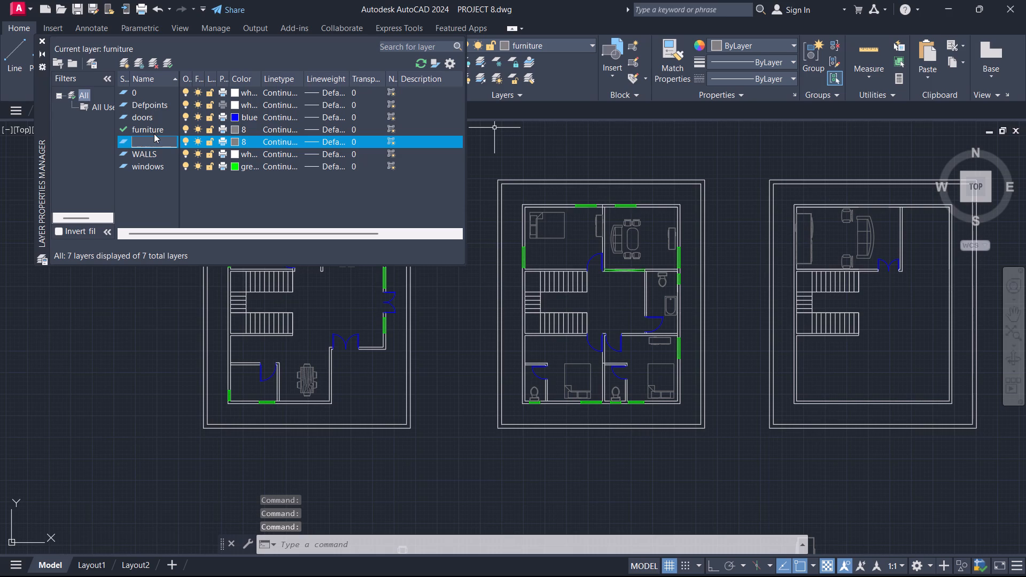
pyautogui.press('BackSpace')
pyautogui.write('tex')
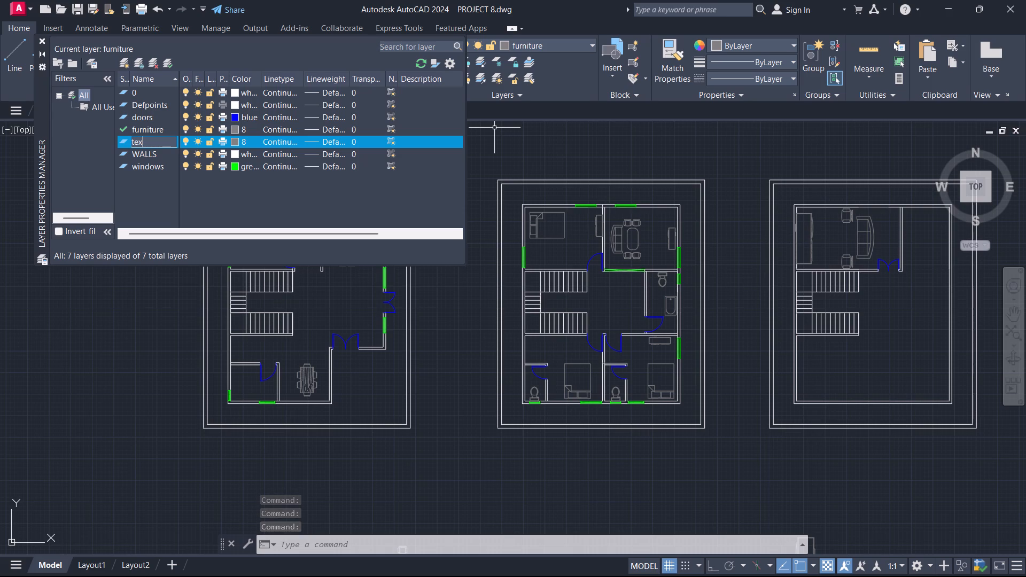
pyautogui.press('t')
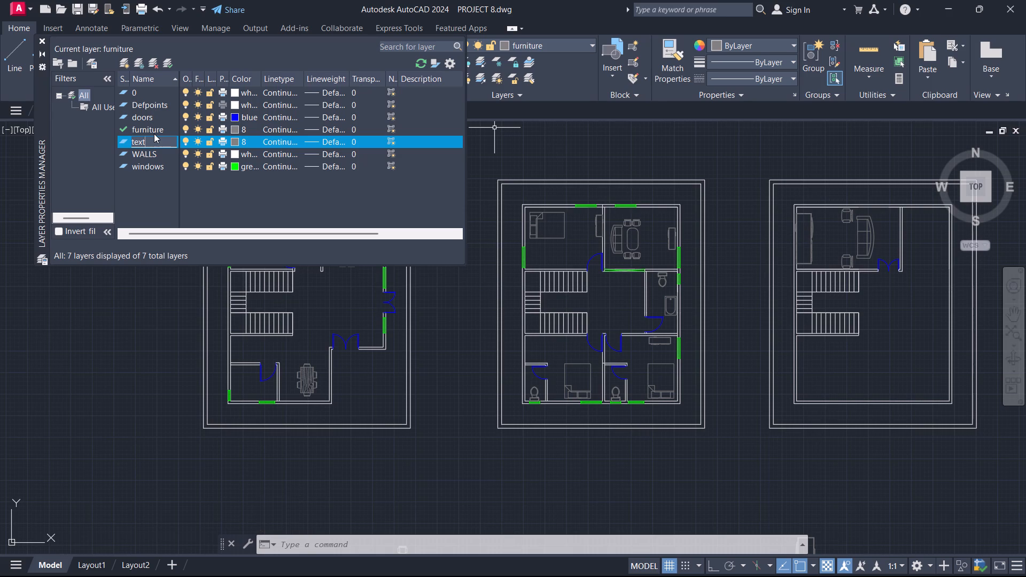
# Set the "text" layer's colour to red and make it the current layer.
pyautogui.click(236, 140)
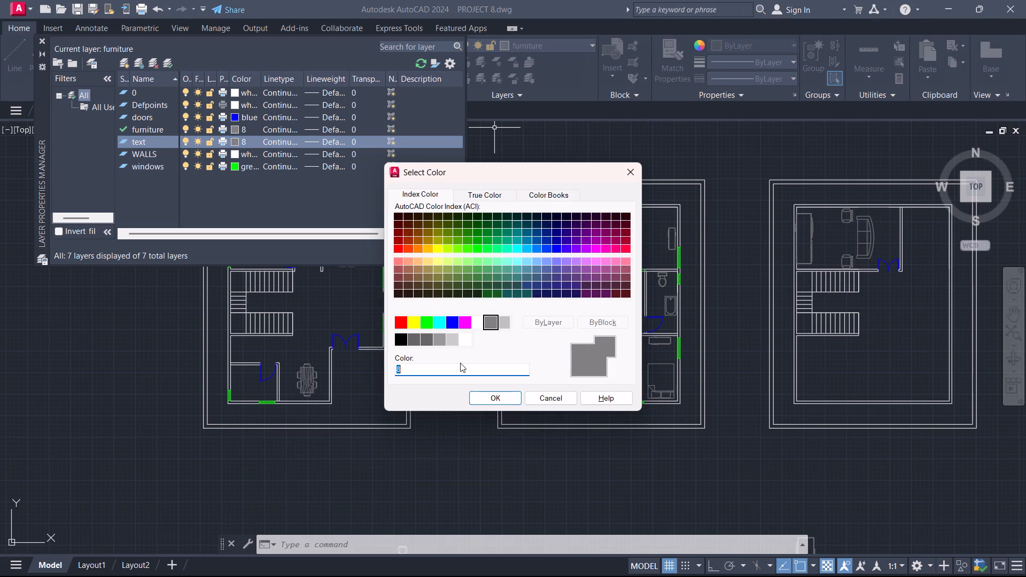
pyautogui.click(402, 323)
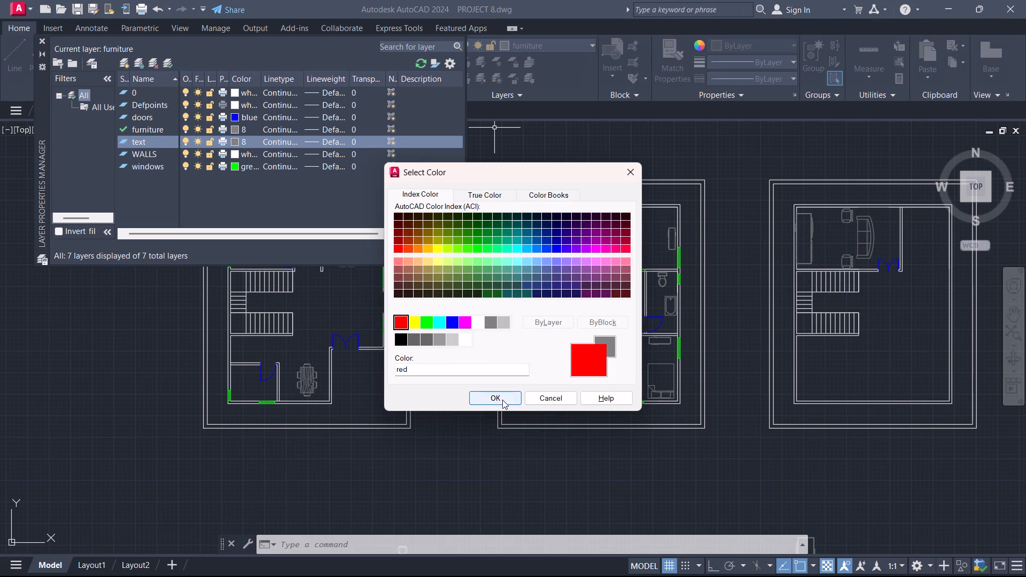
pyautogui.click(502, 399)
pyautogui.click(166, 60)
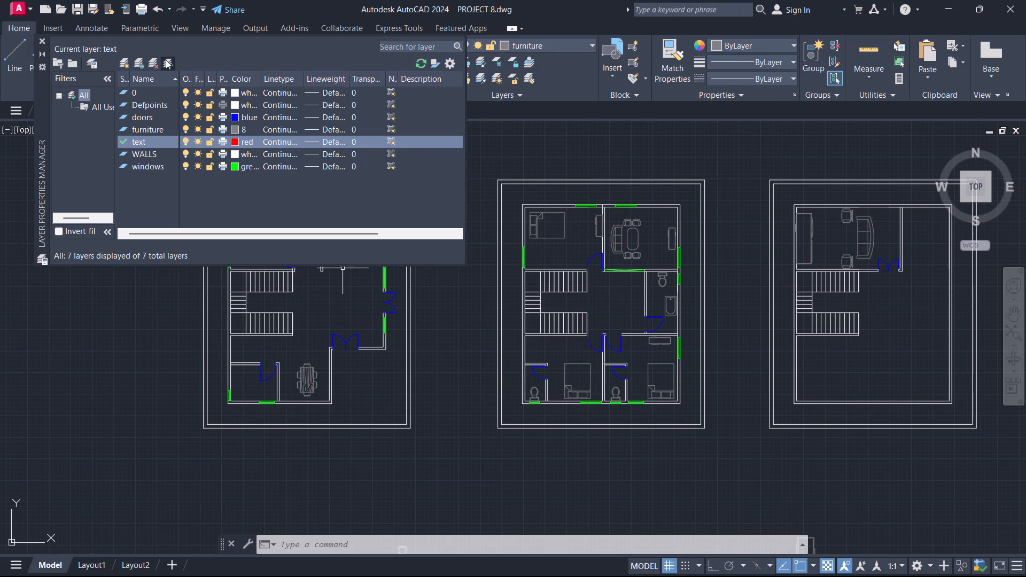
pyautogui.click(44, 39)
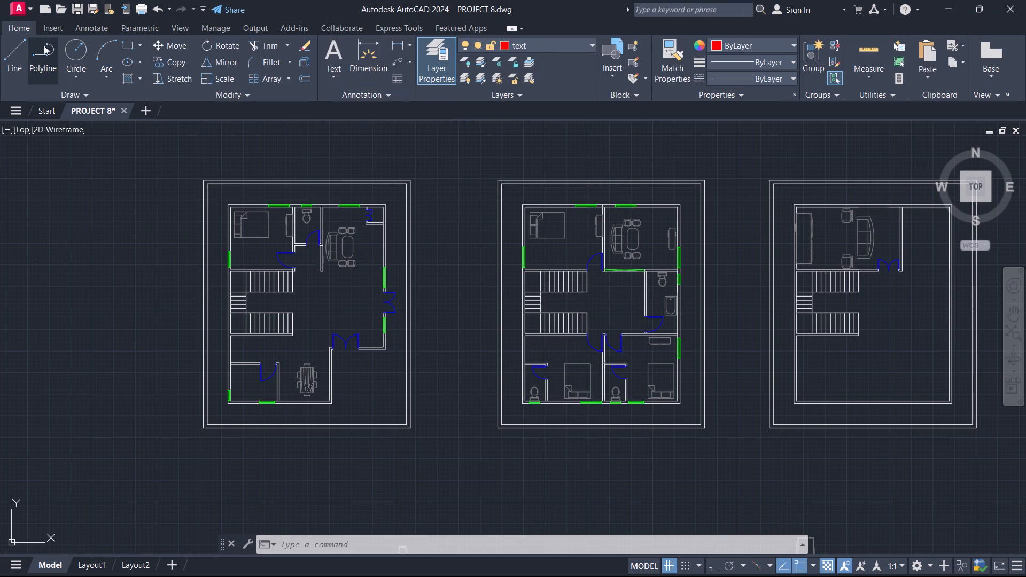
# Add the multiline text "BEDROOM" below the bed in the first floor plan's upper-left bedroom.
pyautogui.scroll(1, 342, 300)
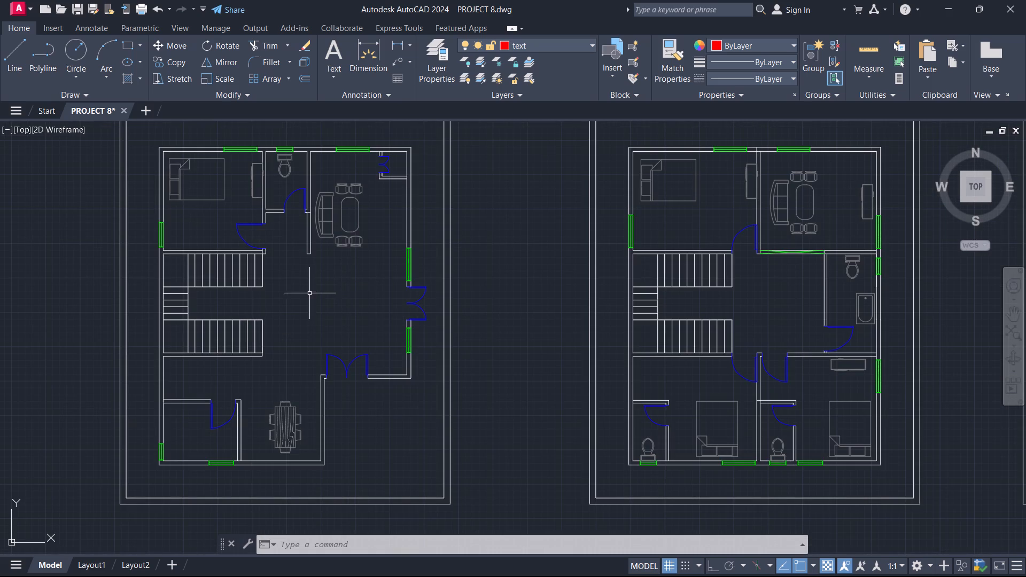
pyautogui.moveTo(313, 293); pyautogui.dragTo(472, 323, button='middle')
pyautogui.scroll(2, 348, 248)
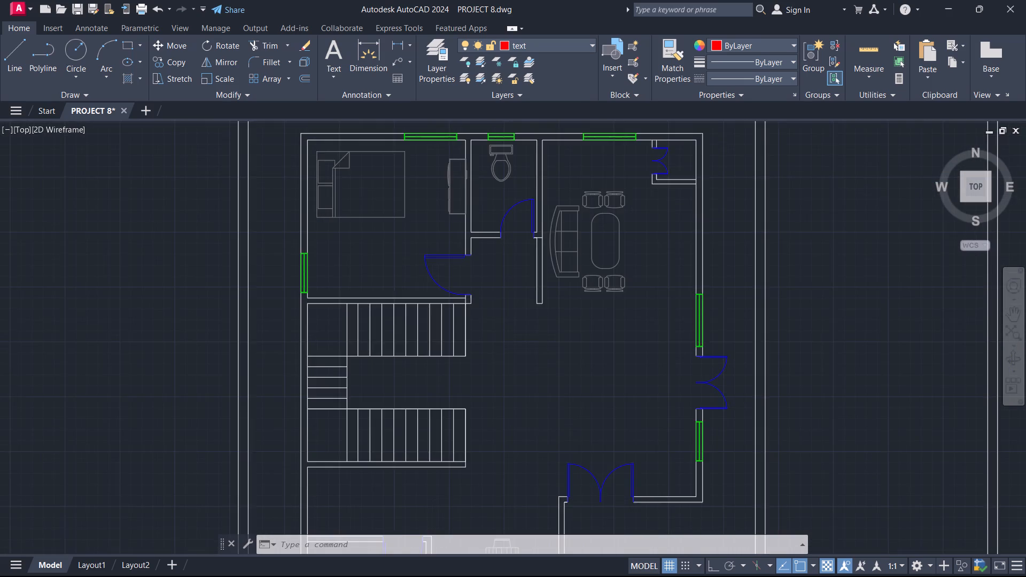
pyautogui.press('m')
pyautogui.press('t')
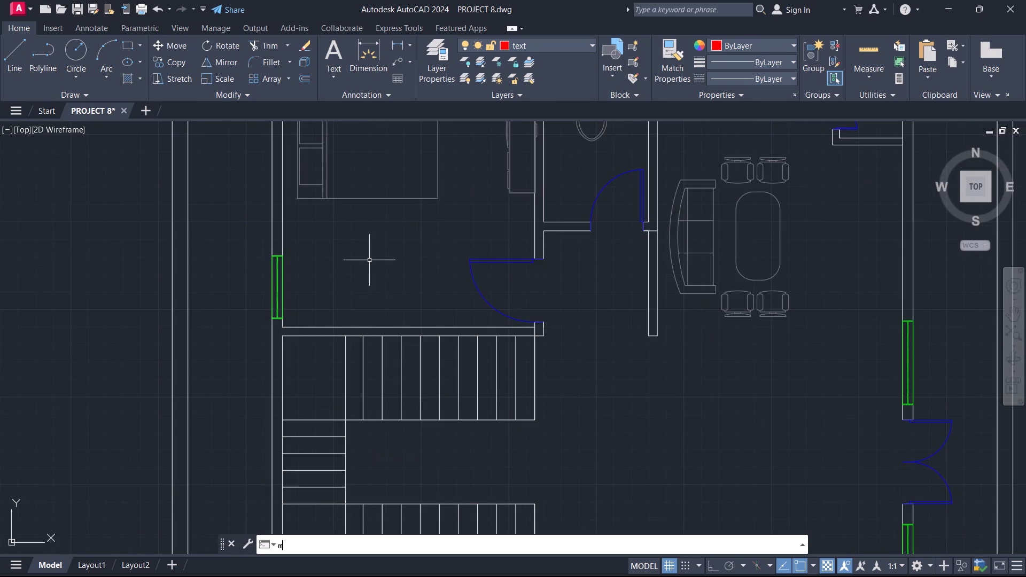
pyautogui.press('Return')
pyautogui.click(326, 252)
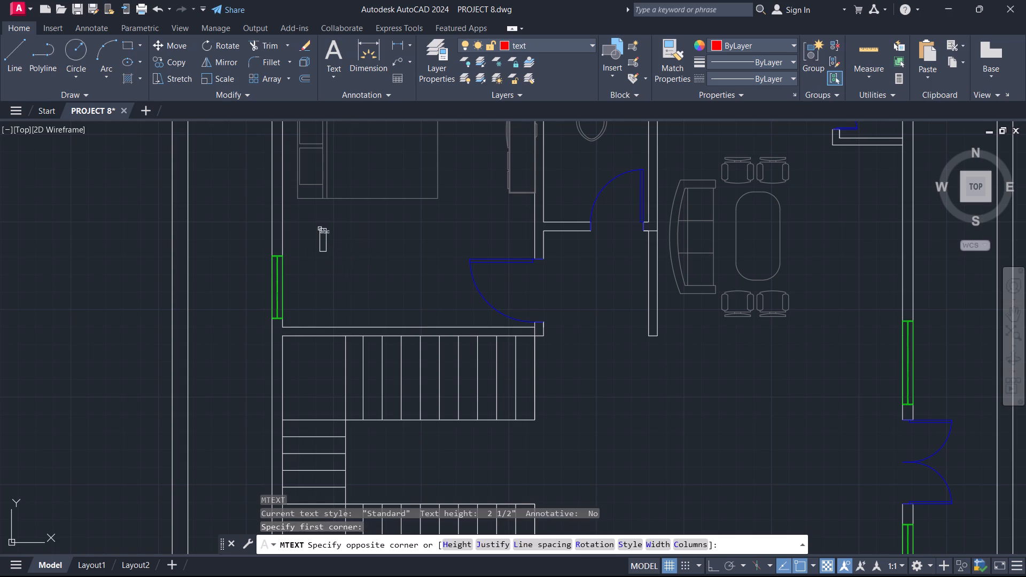
pyautogui.click(320, 226)
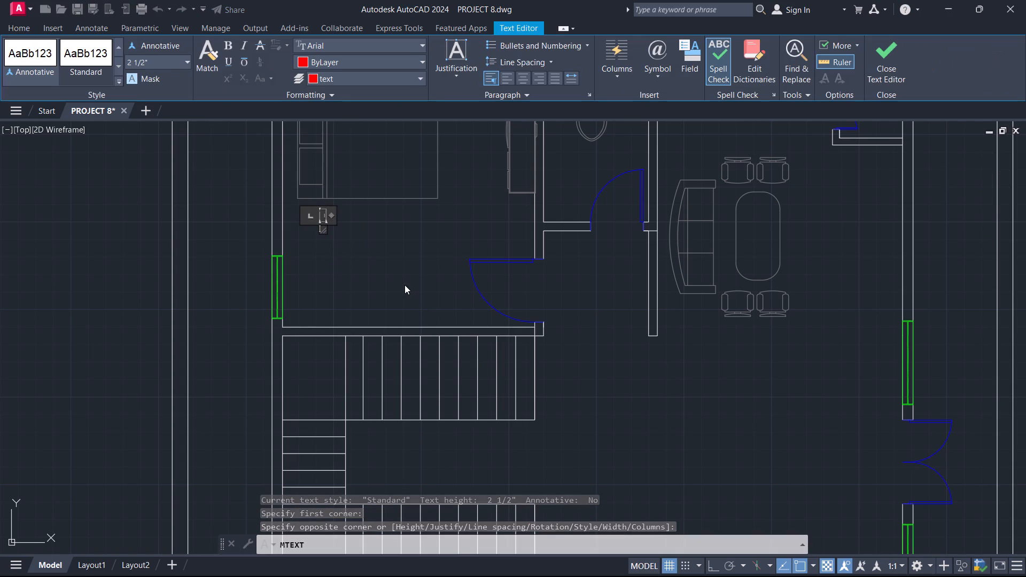
pyautogui.write('BEDROOM')
pyautogui.press('Return')
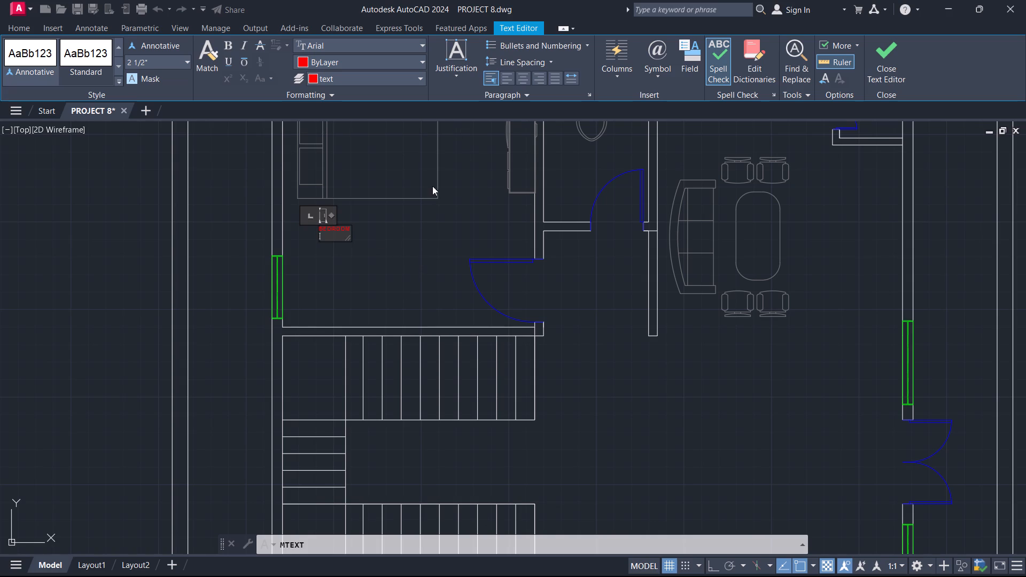
pyautogui.click(423, 221)
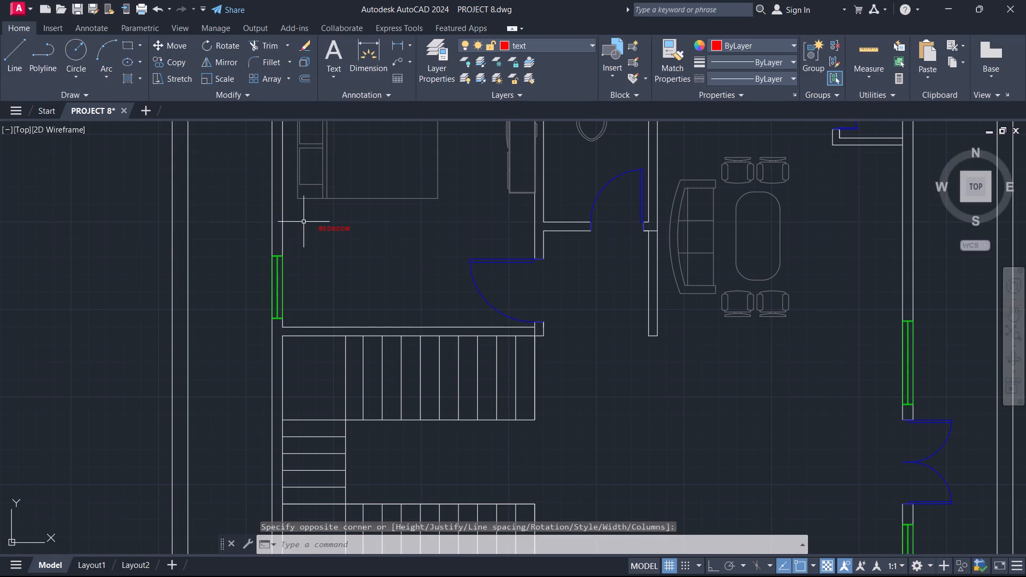
# Scale up the BEDROOM label from its insertion point until it is clearly readable within the room.
pyautogui.moveTo(304, 222); pyautogui.dragTo(312, 221)
pyautogui.click(383, 253)
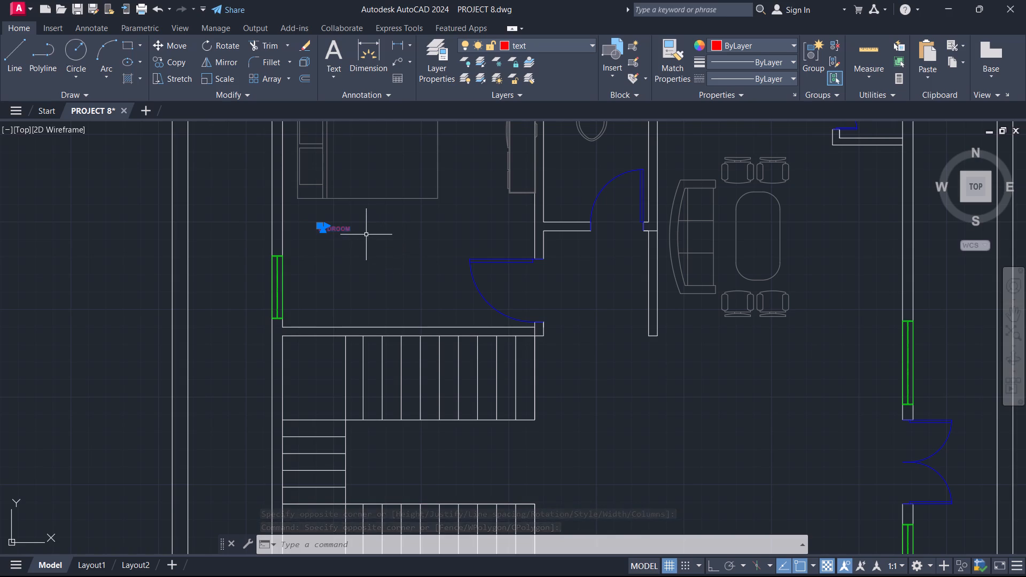
pyautogui.press('s')
pyautogui.press('c')
pyautogui.press('Return')
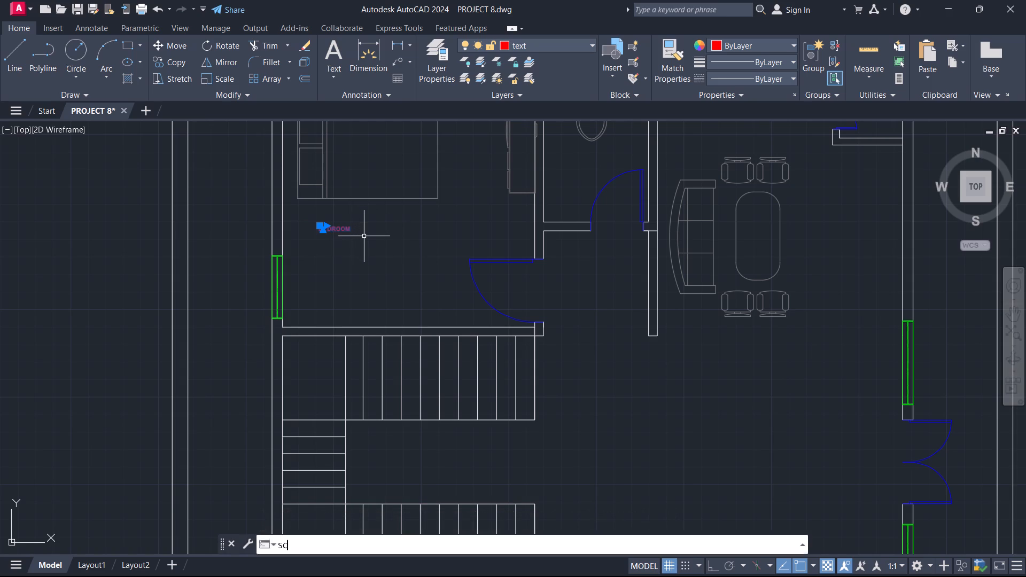
pyautogui.click(317, 226)
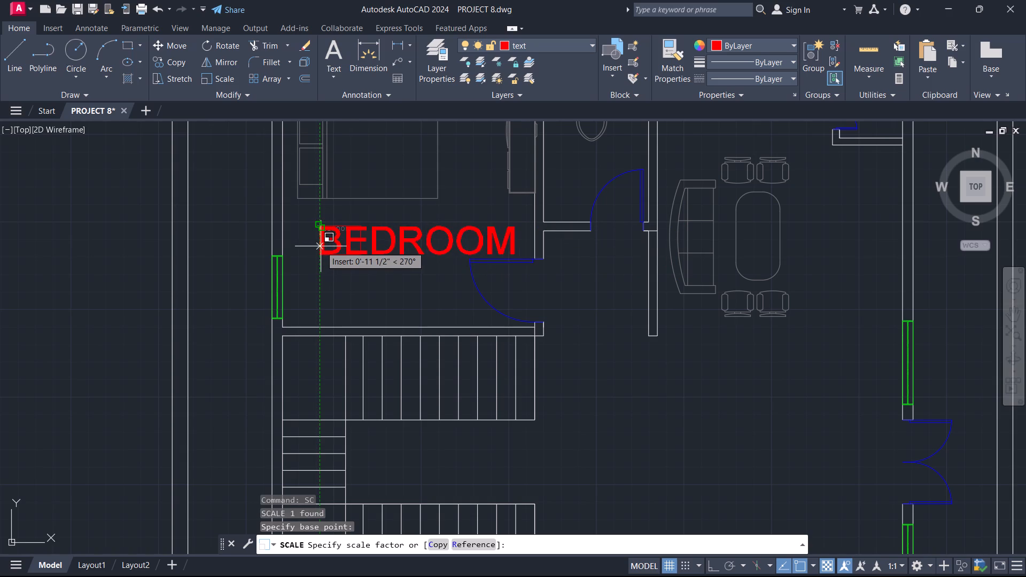
pyautogui.click(319, 243)
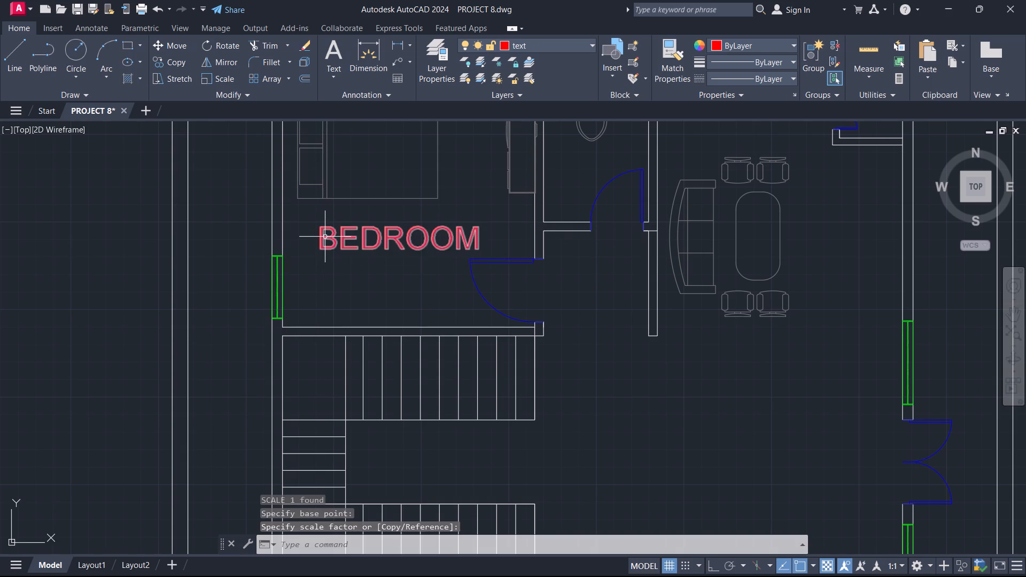
# Move the enlarged BEDROOM label slightly left, closer to the bedroom's outer wall.
pyautogui.click(325, 236)
pyautogui.press('m')
pyautogui.press('Return')
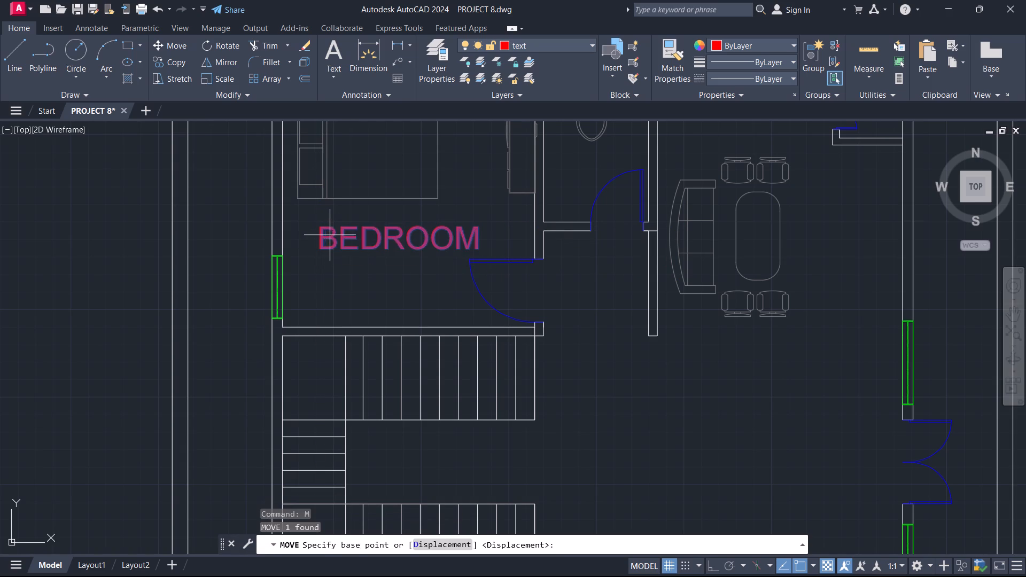
pyautogui.click(320, 228)
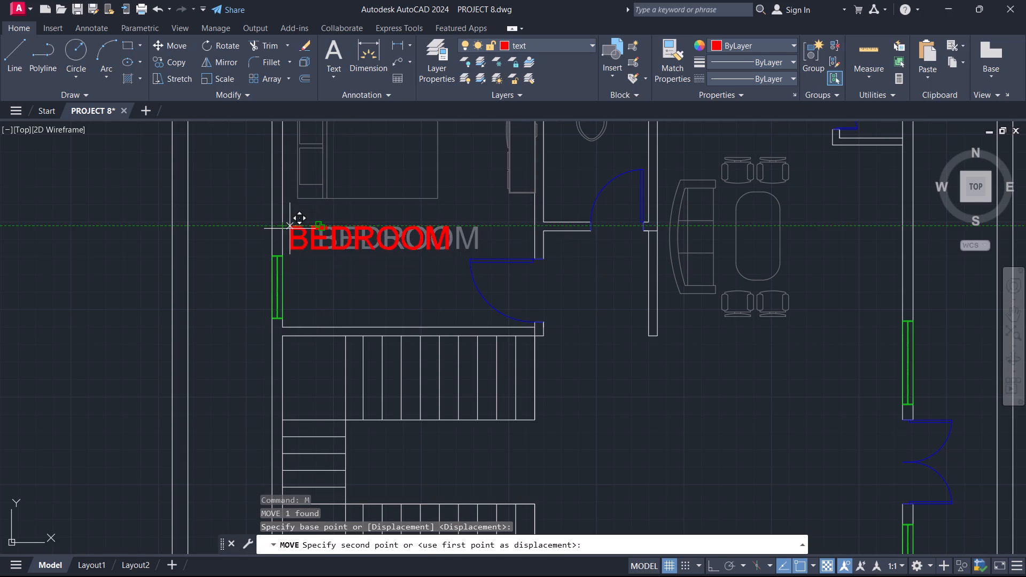
pyautogui.click(292, 229)
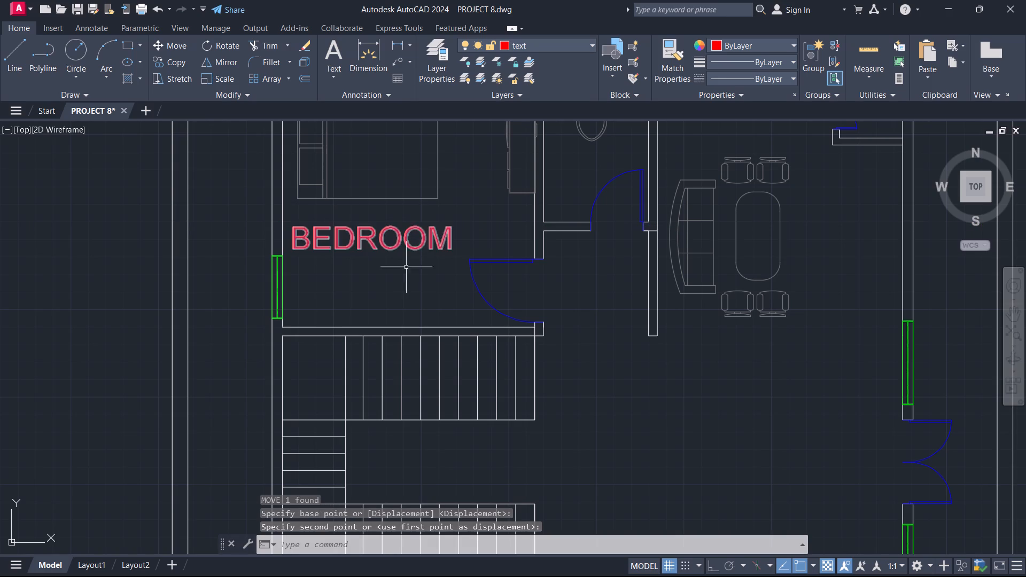
# Measure the bedroom's inside width and length between wall corners with temporary linear dimensions.
pyautogui.moveTo(398, 275); pyautogui.dragTo(428, 340, button='middle')
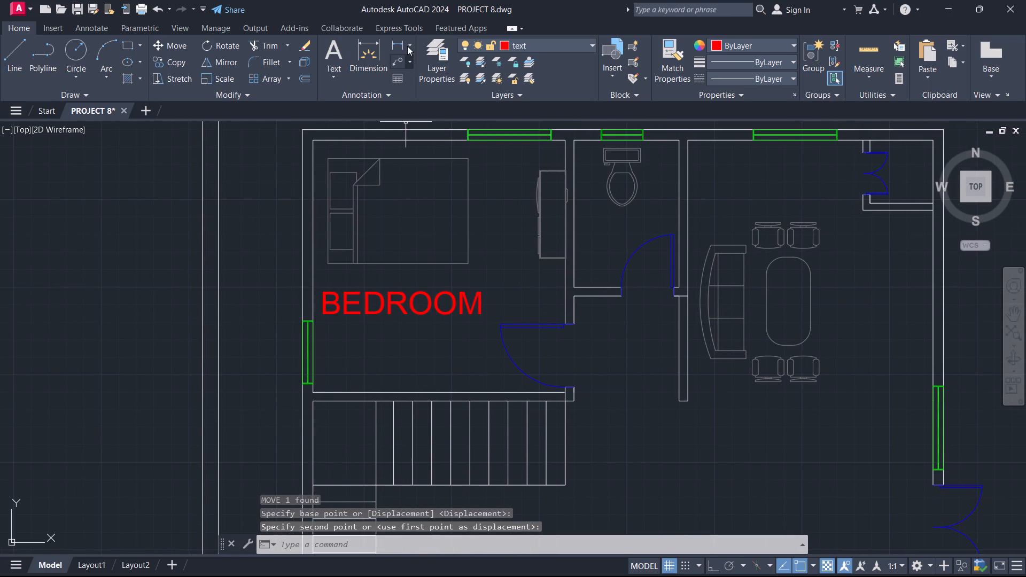
pyautogui.click(403, 46)
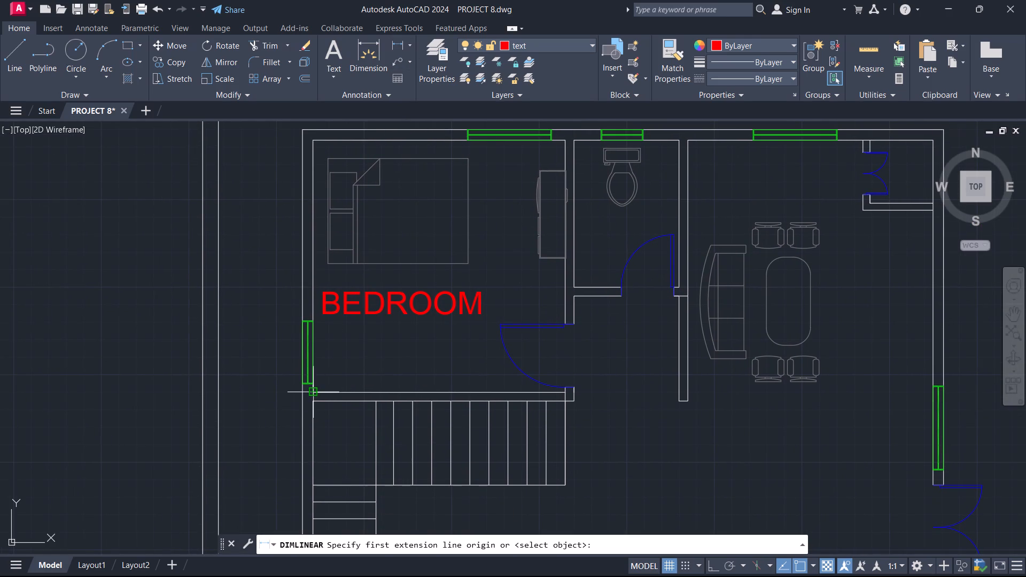
pyautogui.moveTo(316, 386); pyautogui.dragTo(328, 383)
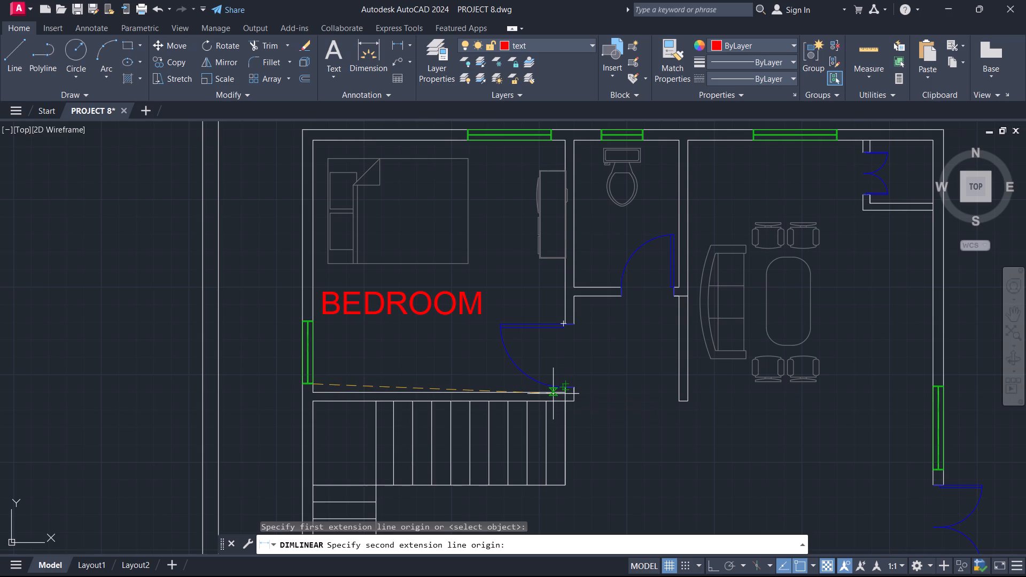
pyautogui.press('Escape')
pyautogui.click(401, 41)
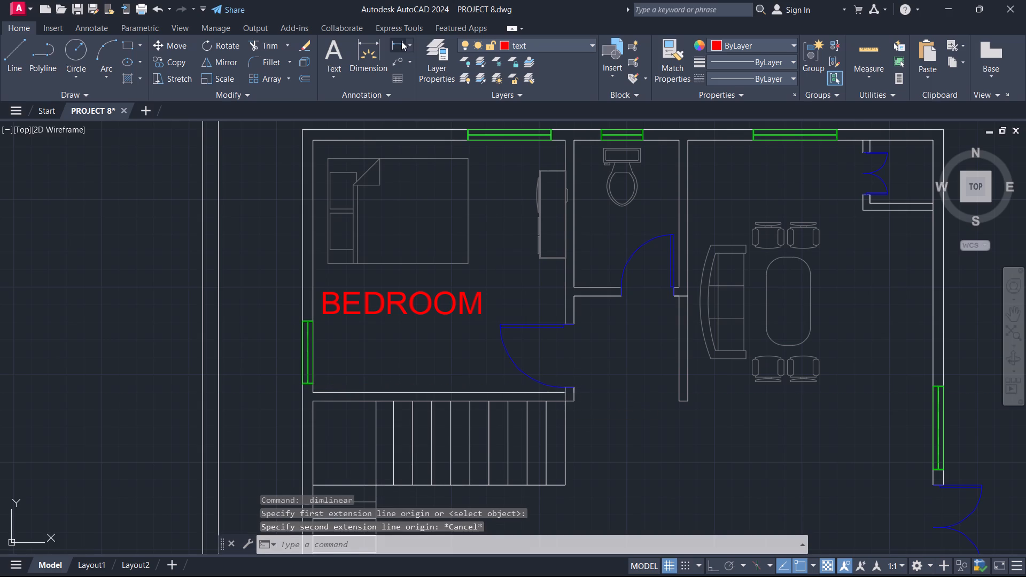
pyautogui.click(312, 392)
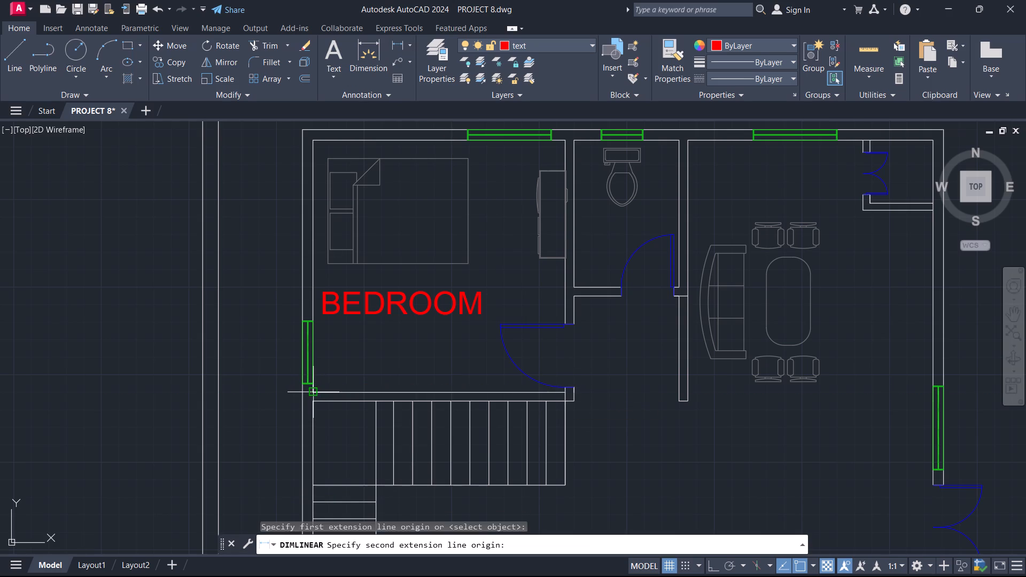
pyautogui.click(562, 393)
pyautogui.press('Escape')
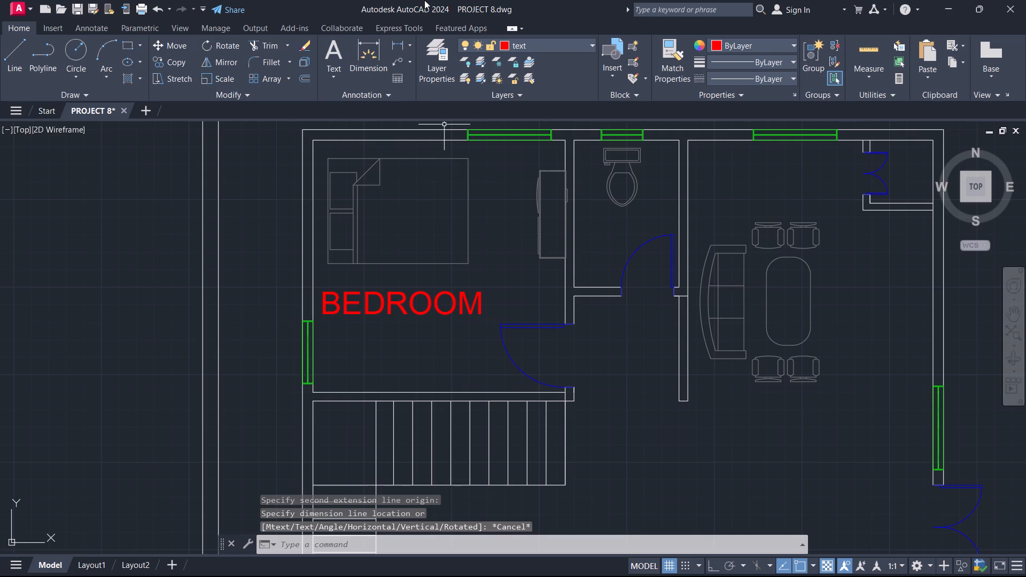
pyautogui.click(394, 44)
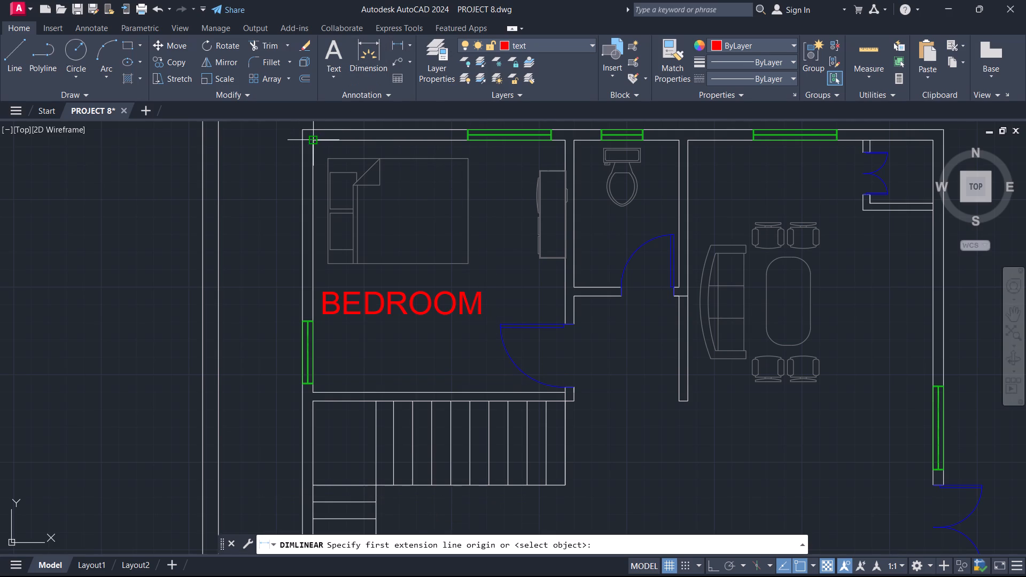
pyautogui.click(314, 140)
pyautogui.moveTo(319, 390); pyautogui.dragTo(324, 387)
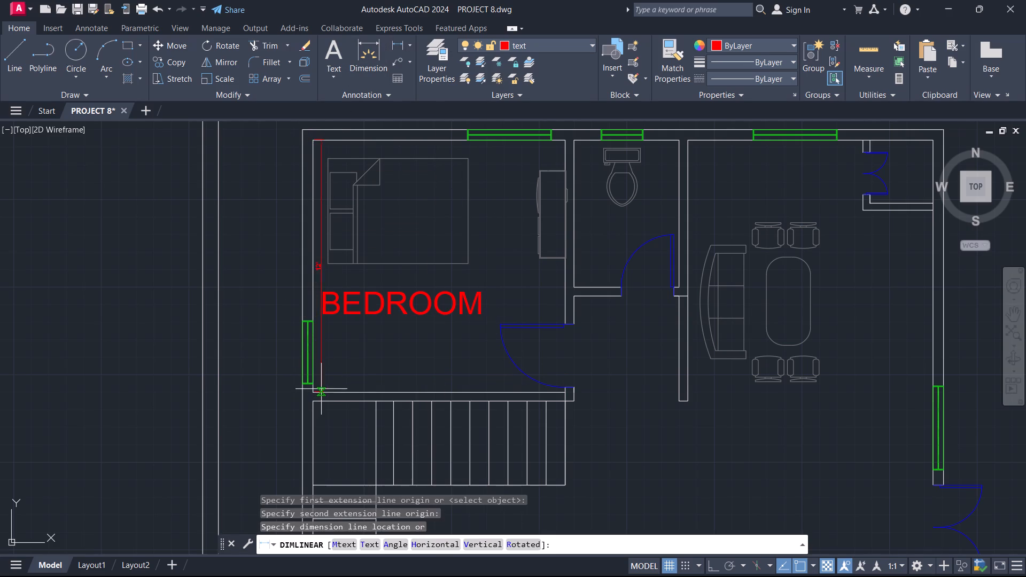
pyautogui.moveTo(324, 387); pyautogui.dragTo(327, 384)
pyautogui.press('Escape')
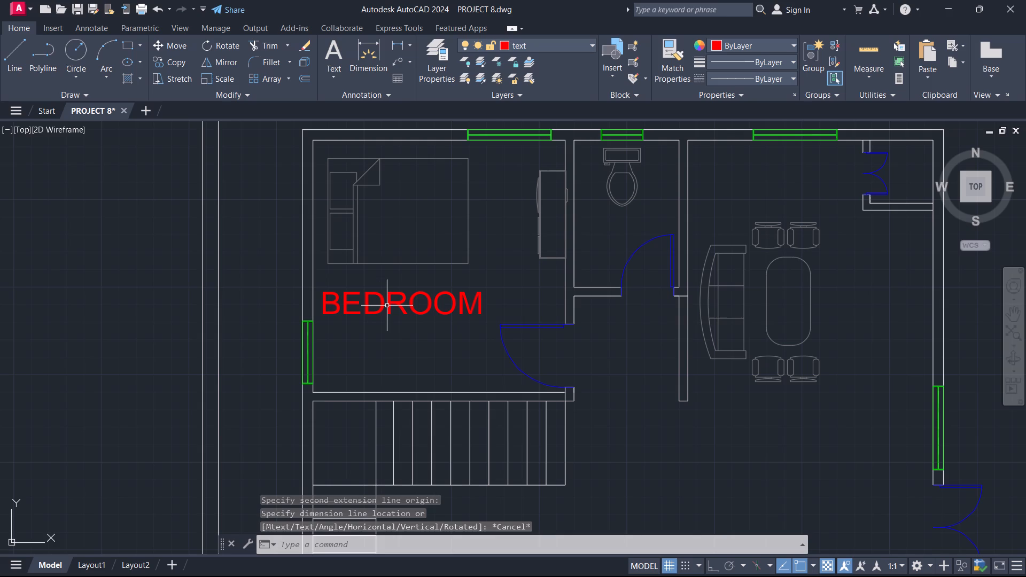
# Add the multiline text 12'-0"X12'-0" just beneath the BEDROOM label as the room size.
pyautogui.write('MT')
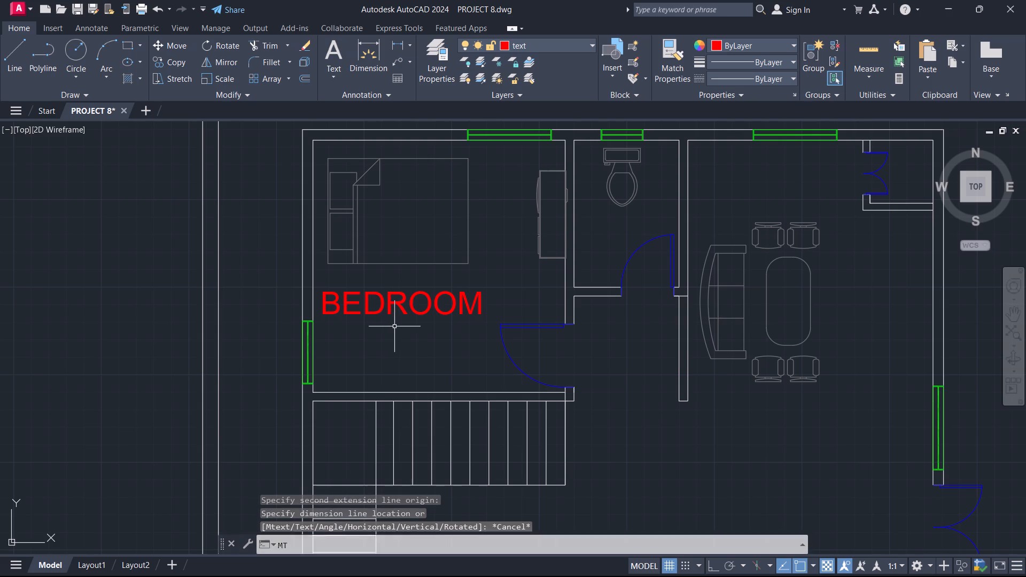
pyautogui.press('Return')
pyautogui.doubleClick(340, 346)
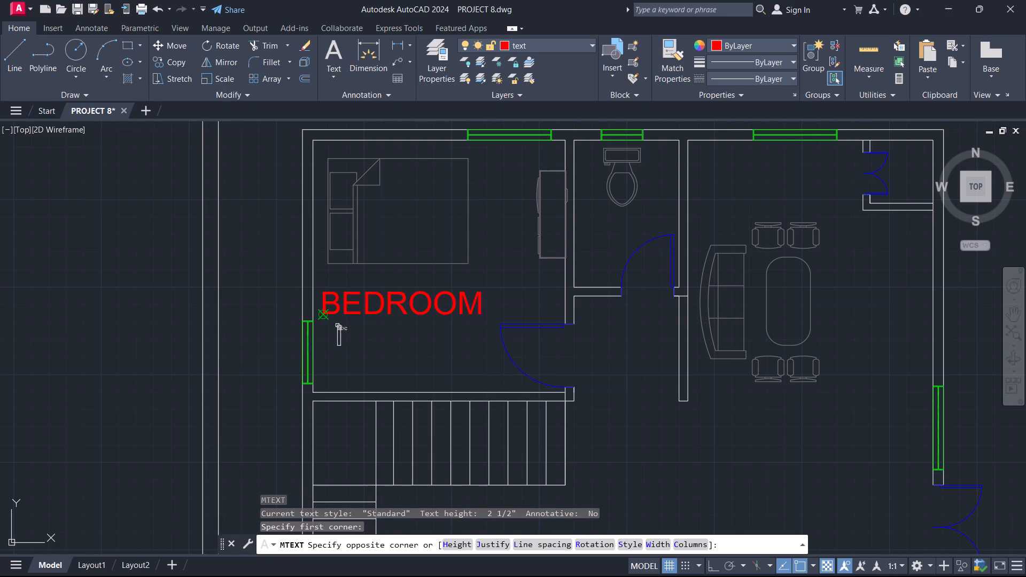
pyautogui.click(337, 325)
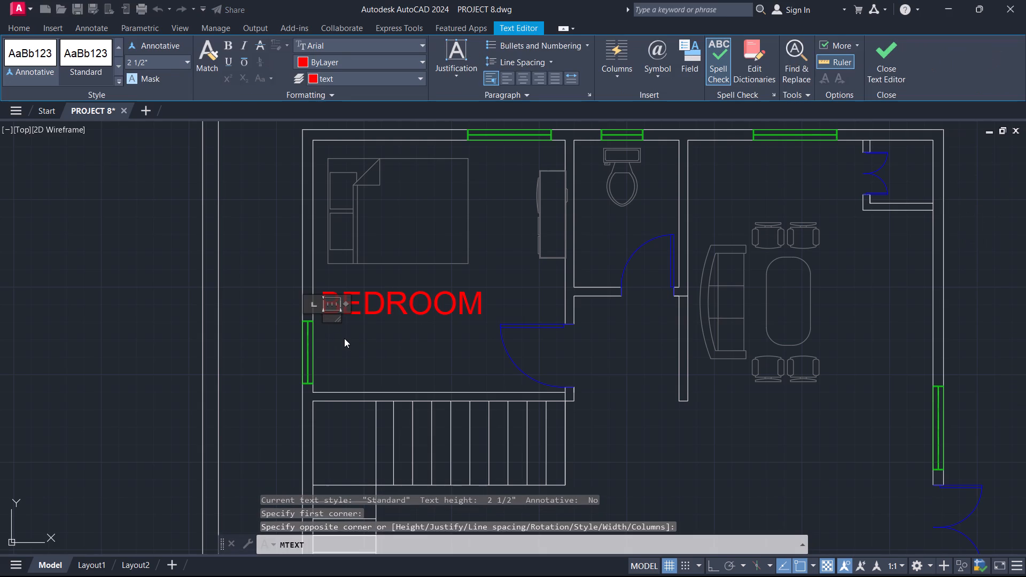
pyautogui.write('12')
pyautogui.press("'")
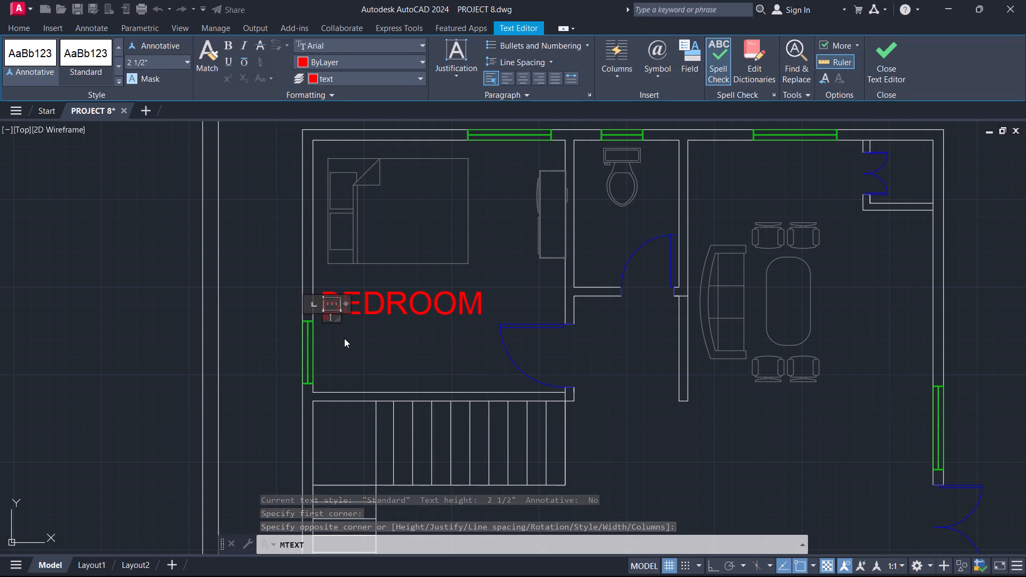
pyautogui.write('-0')
pyautogui.hotkey('shift', '"')
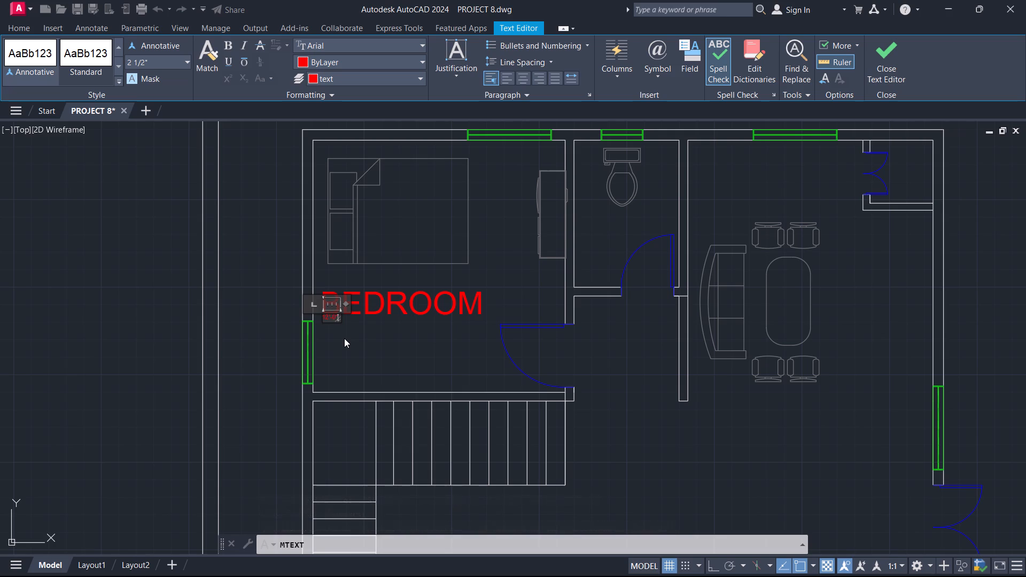
pyautogui.write("X12'0")
pyautogui.press('BackSpace')
pyautogui.write('-0"')
pyautogui.click(372, 334)
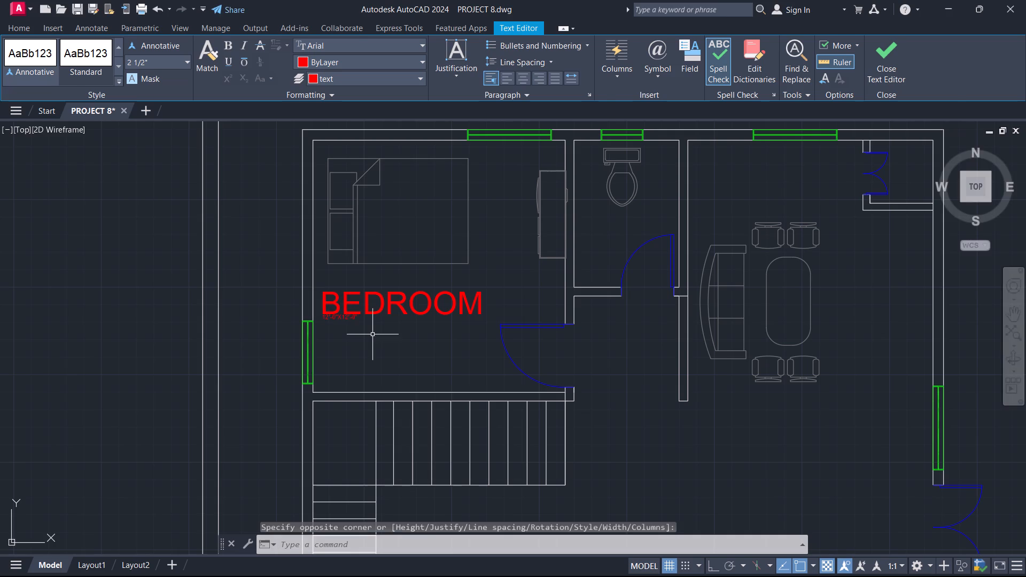
# Move the small 12'-0"X12'-0" text down, clear of the BEDROOM label.
pyautogui.click(334, 319)
pyautogui.press('m')
pyautogui.press('Return')
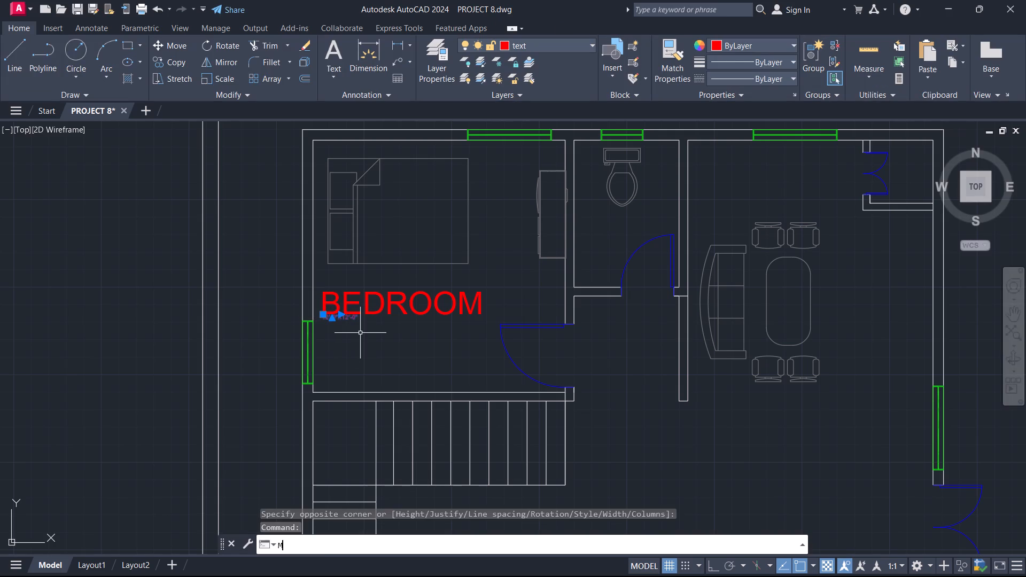
pyautogui.click(353, 321)
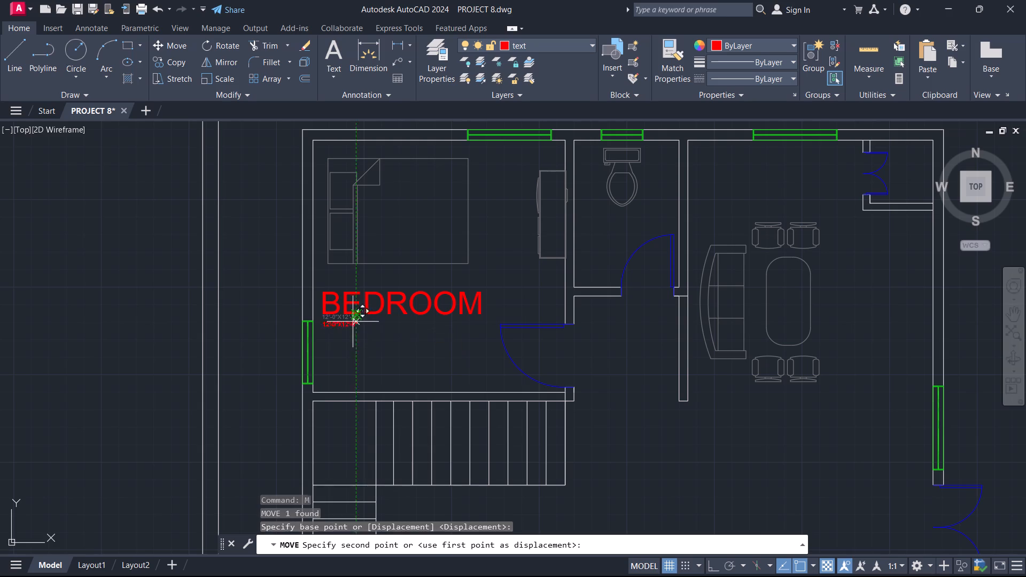
pyautogui.click(381, 343)
# Scale up the 12'-0"X12'-0" text from its insertion point until it is readable but slightly smaller than the BEDROOM label.
pyautogui.click(354, 346)
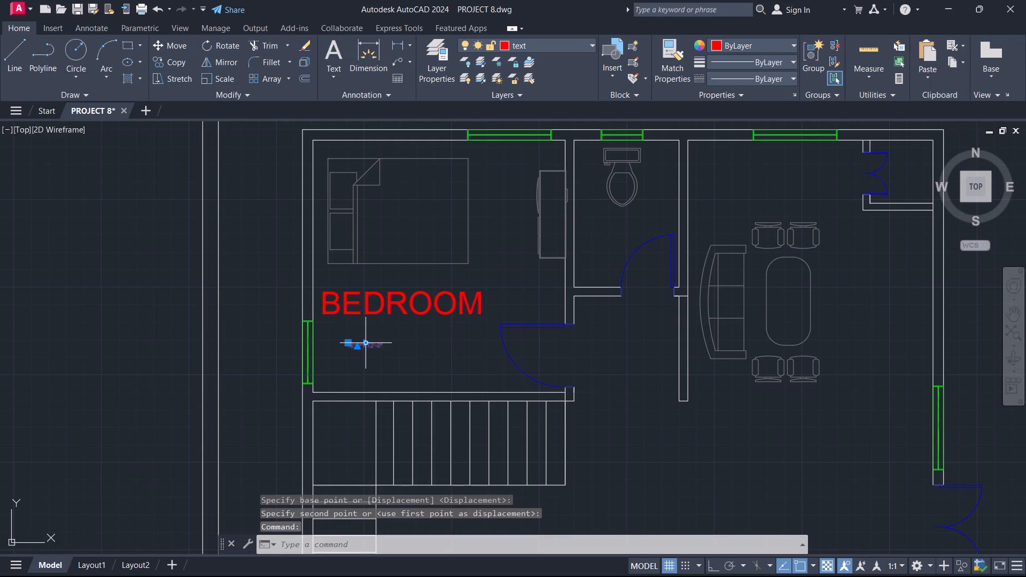
pyautogui.press('s')
pyautogui.press('c')
pyautogui.press('Return')
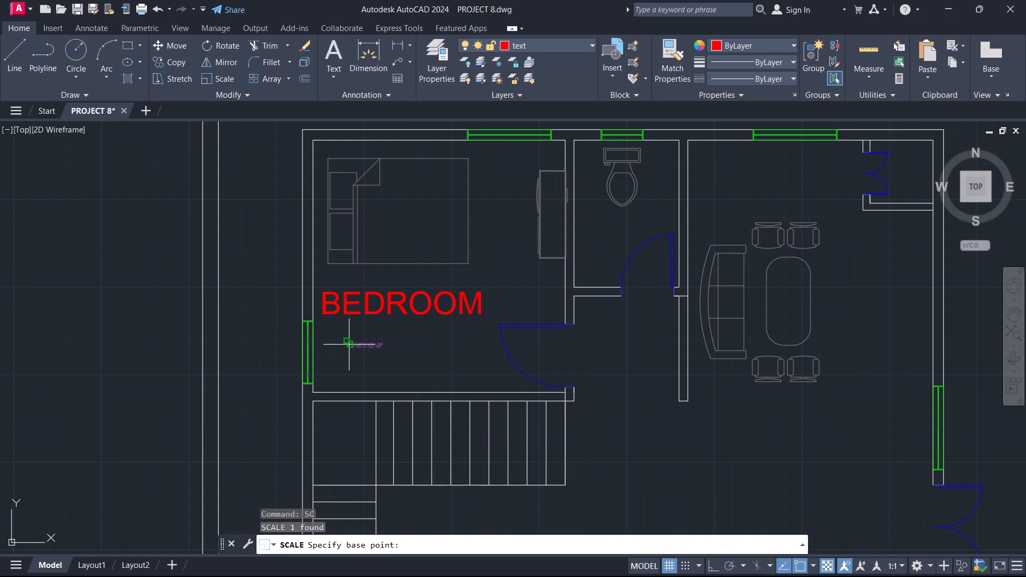
pyautogui.click(348, 344)
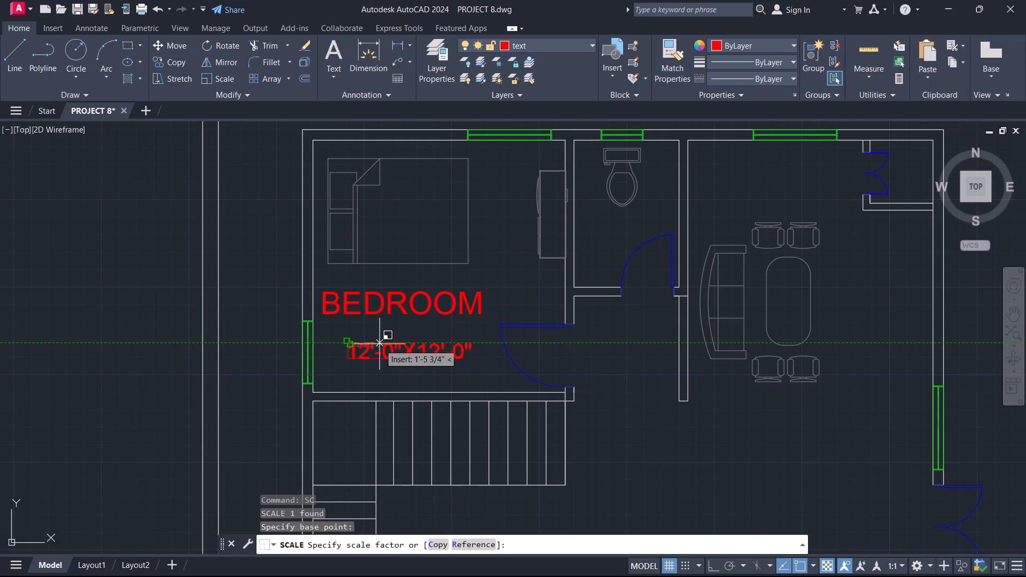
pyautogui.click(384, 344)
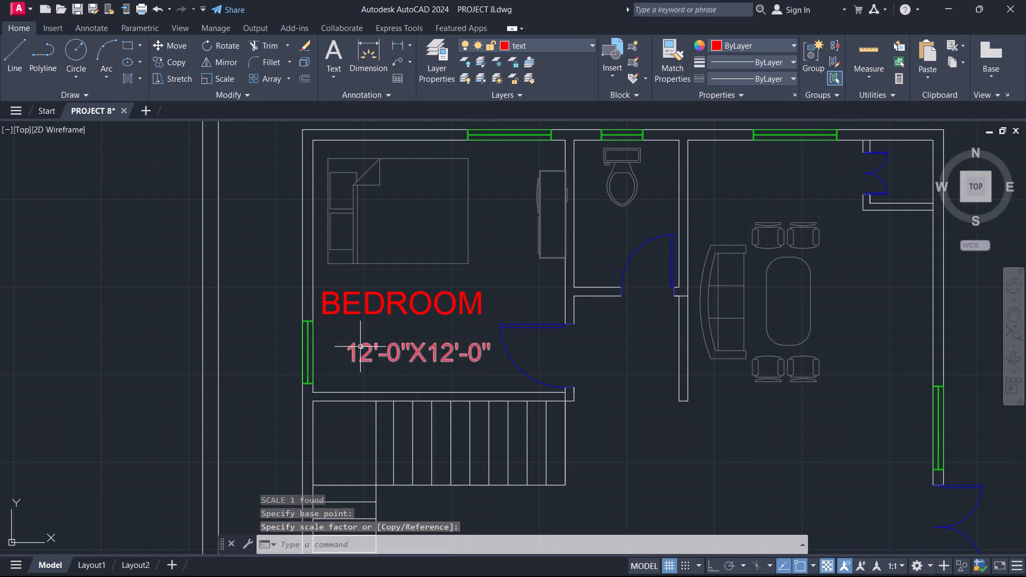
# Move the enlarged 12'-0"X12'-0" text up so it sits centred beneath BEDROOM with a small gap.
pyautogui.click(360, 347)
pyautogui.press('m')
pyautogui.press('Return')
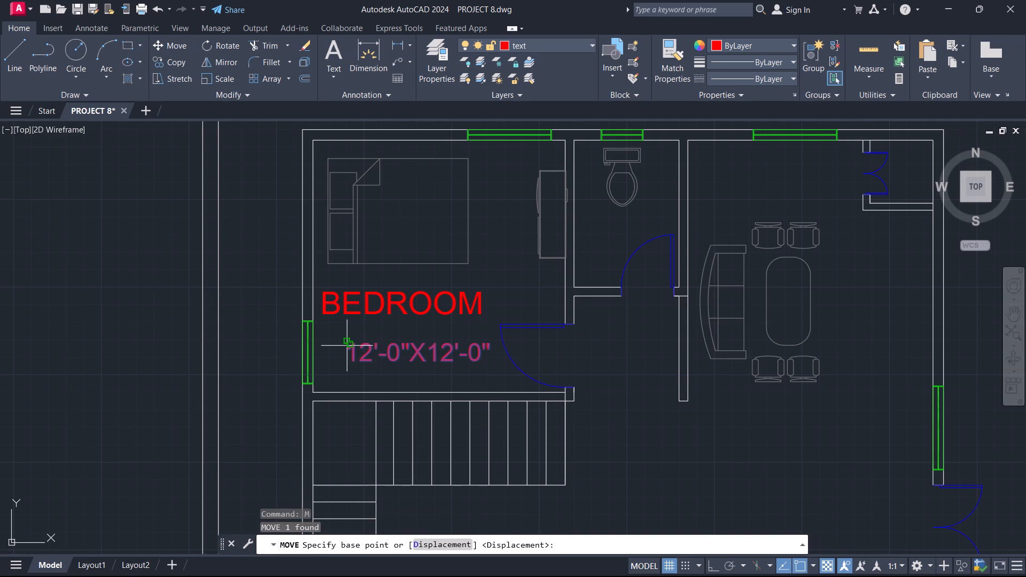
pyautogui.click(347, 345)
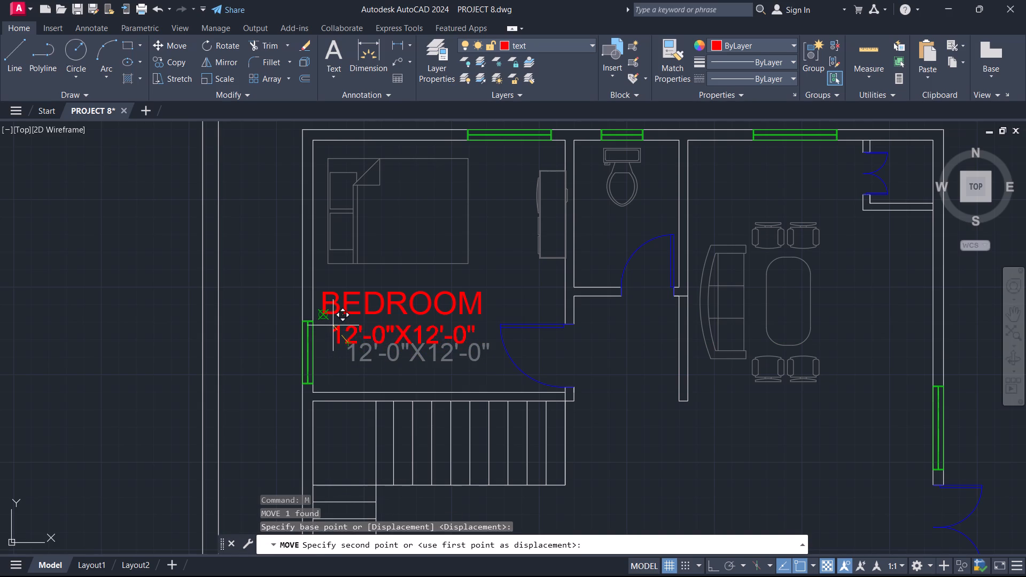
pyautogui.click(329, 323)
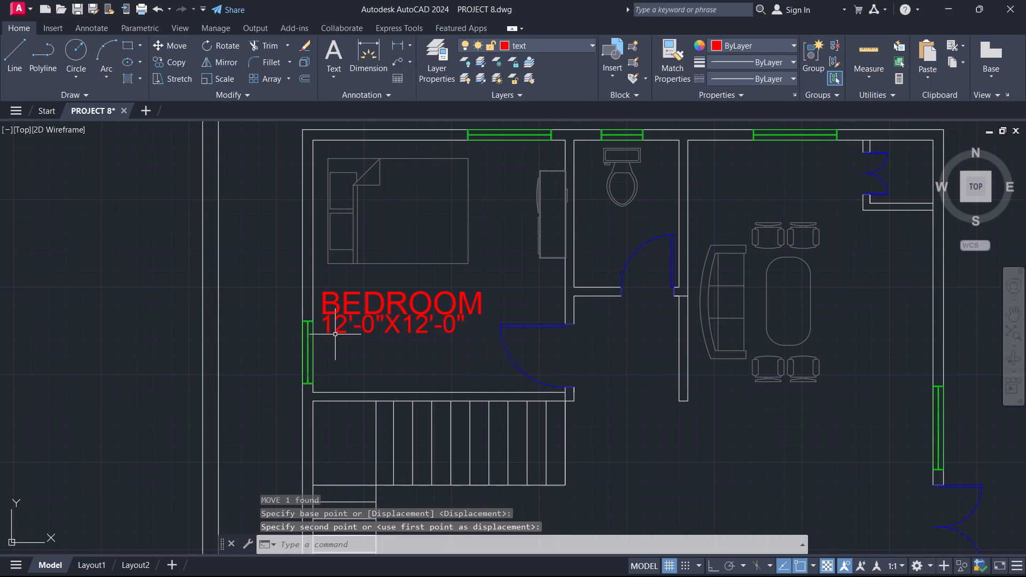
pyautogui.click(336, 330)
pyautogui.press('m')
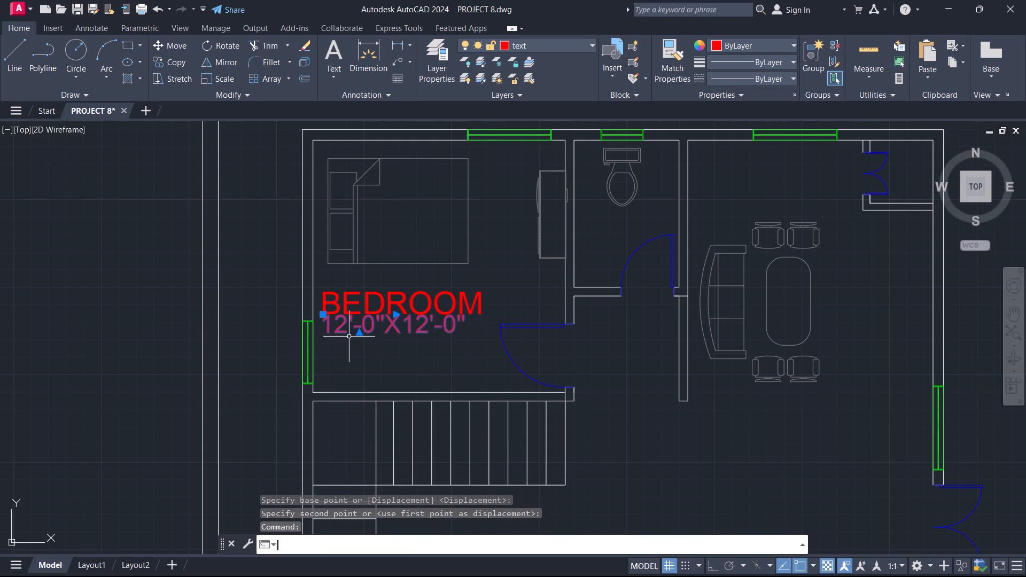
pyautogui.press('Return')
pyautogui.press('F8')
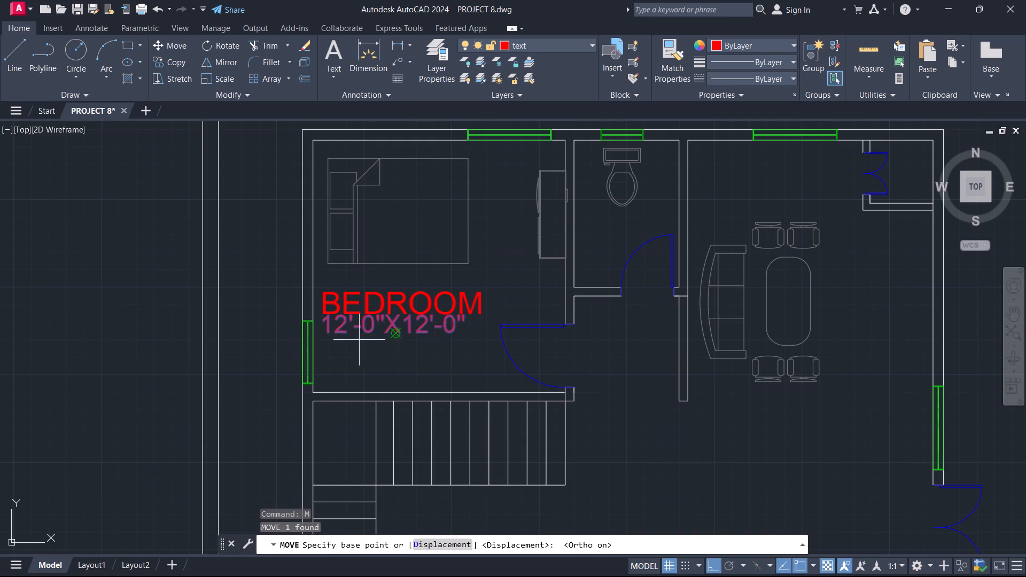
pyautogui.click(366, 335)
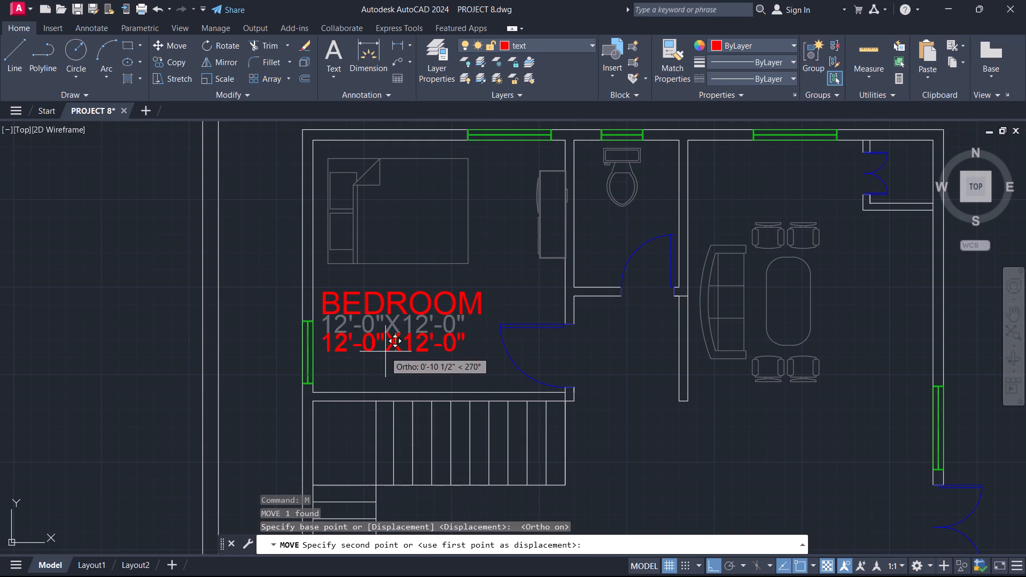
pyautogui.press('F8')
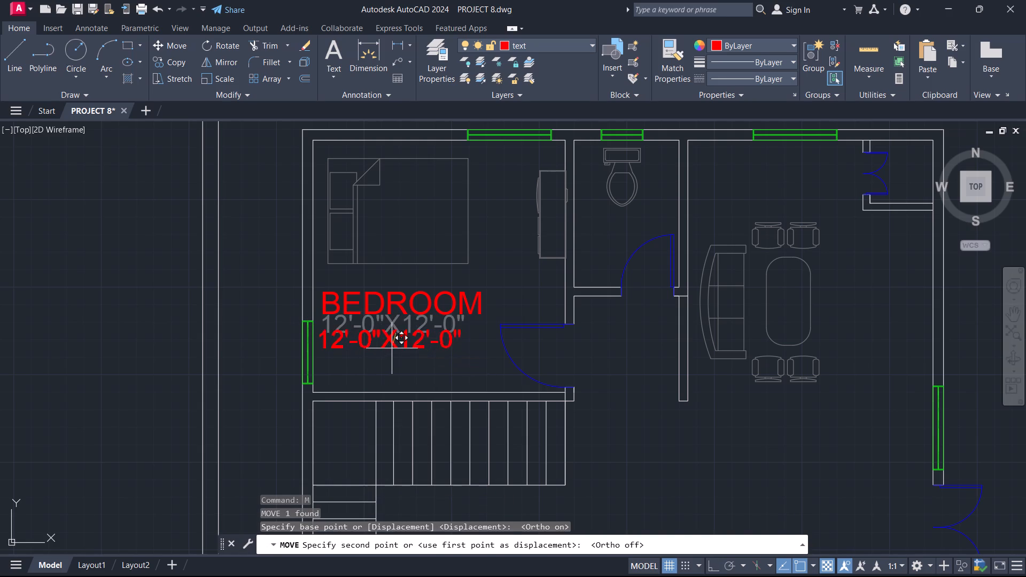
pyautogui.click(402, 345)
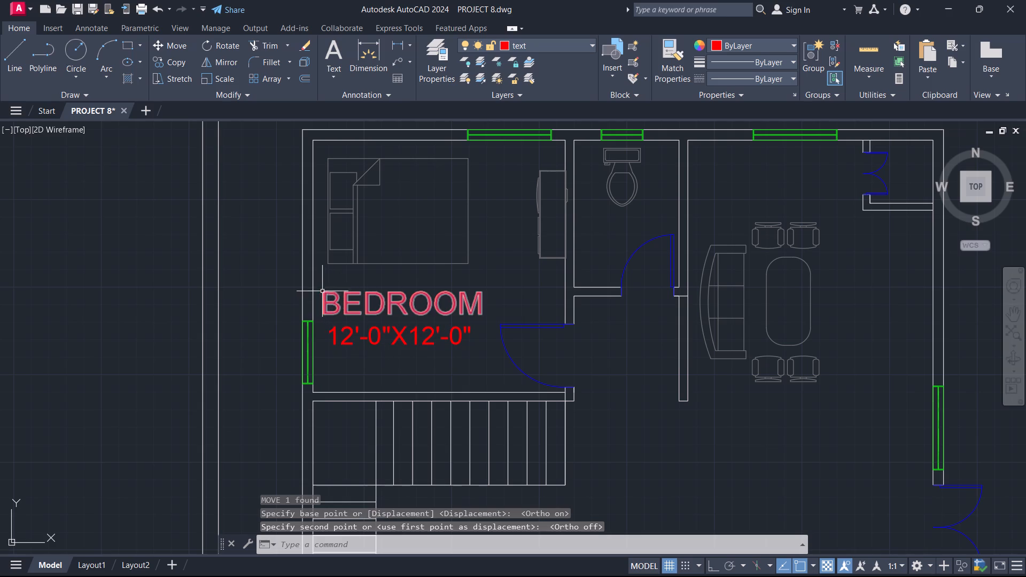
# Group the BEDROOM label and its 12'-0"X12'-0" size text into one object.
pyautogui.moveTo(319, 285); pyautogui.dragTo(326, 290)
pyautogui.click(486, 361)
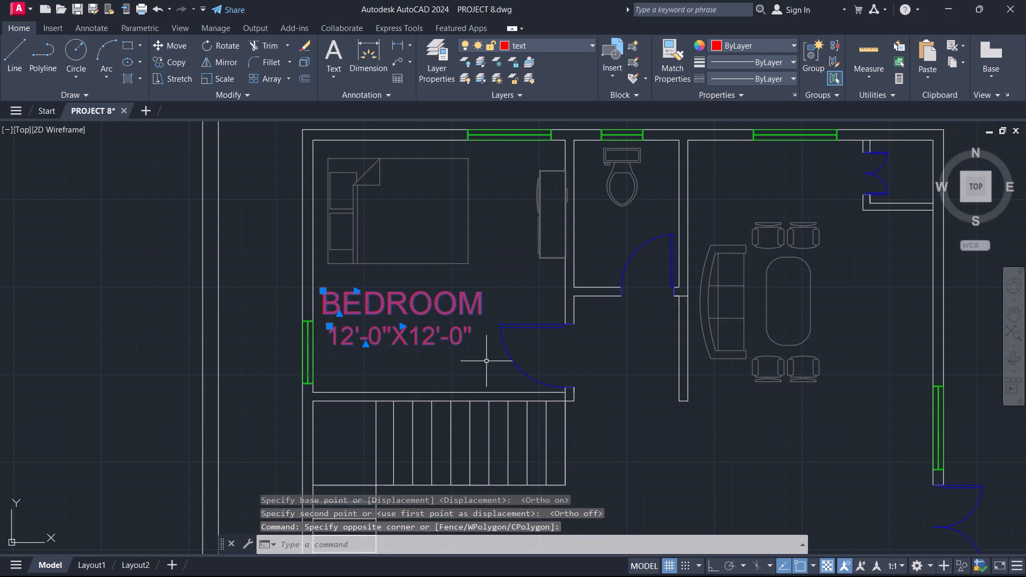
pyautogui.press('g')
pyautogui.press('Return')
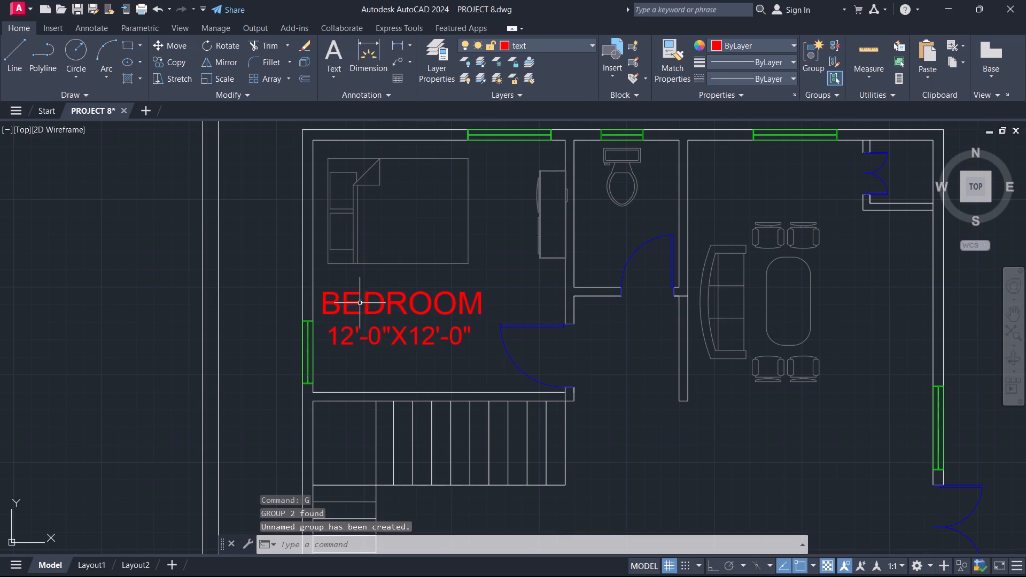
pyautogui.click(324, 293)
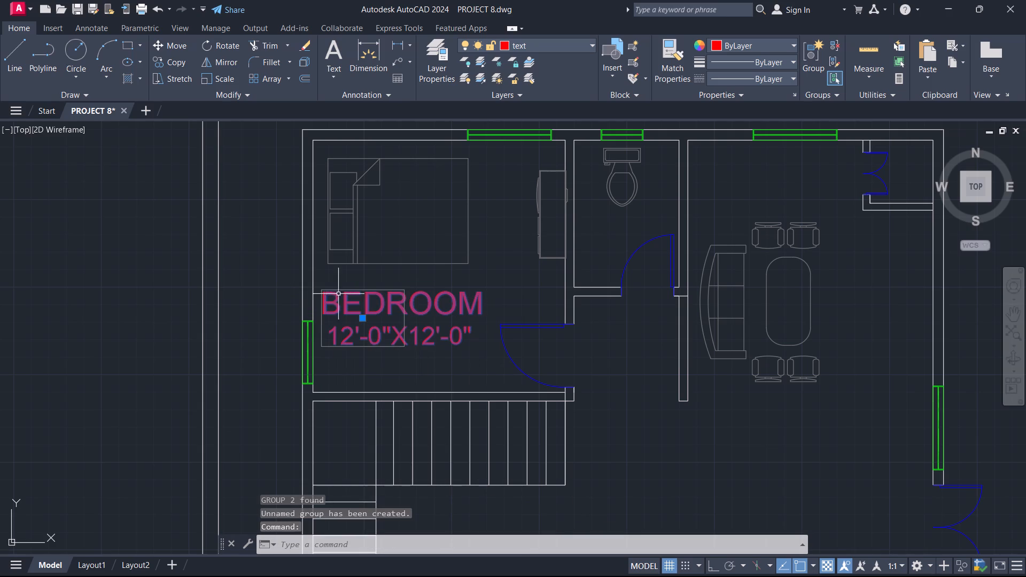
pyautogui.press('Escape')
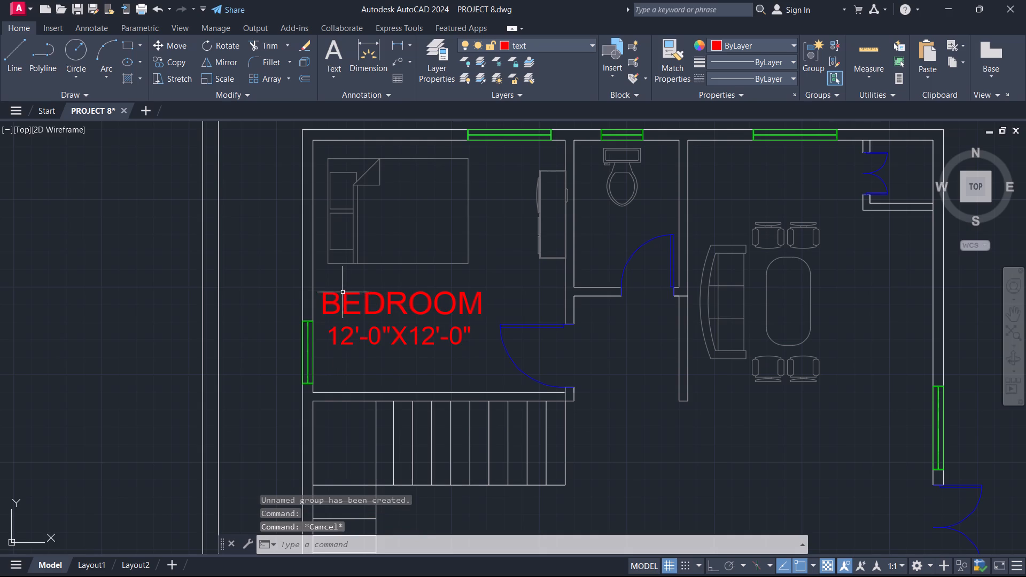
# Copy the grouped bedroom label into the first plan's sofa and dining-set room and the open central hall.
pyautogui.click(397, 302)
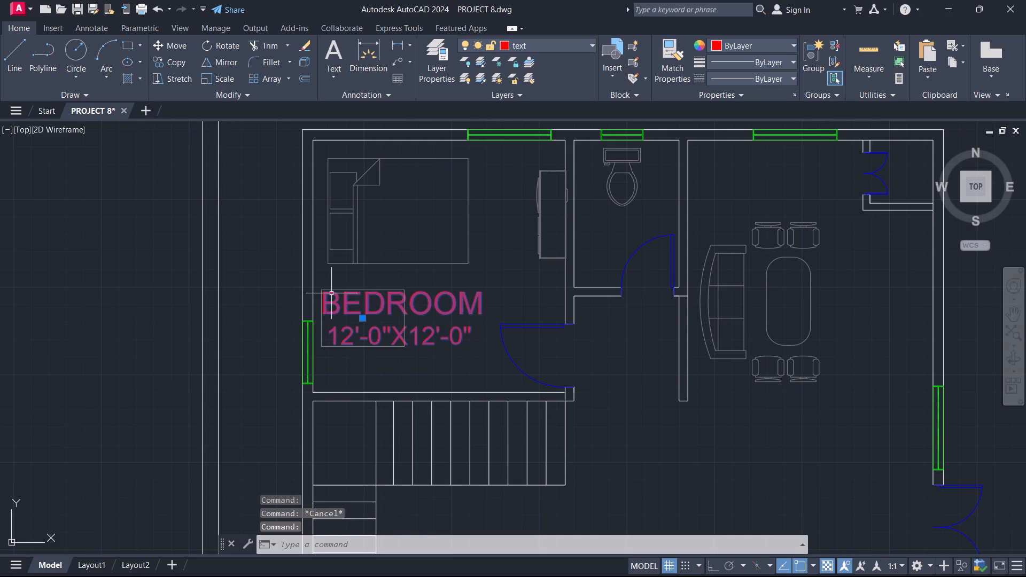
pyautogui.press('c')
pyautogui.press('o')
pyautogui.press('Return')
pyautogui.click(322, 299)
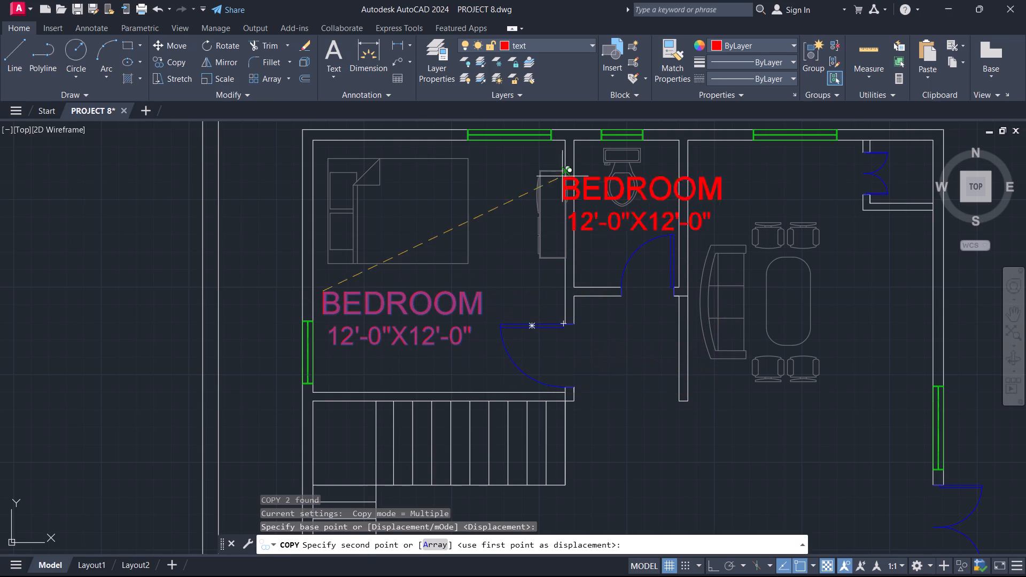
pyautogui.moveTo(639, 475); pyautogui.dragTo(545, 341, button='middle')
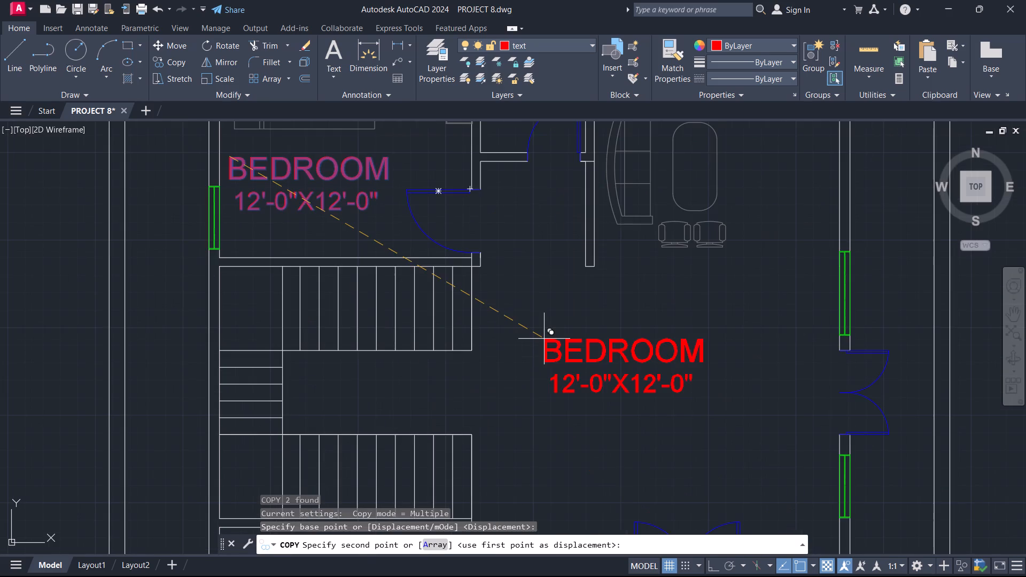
pyautogui.scroll(-1, 644, 324)
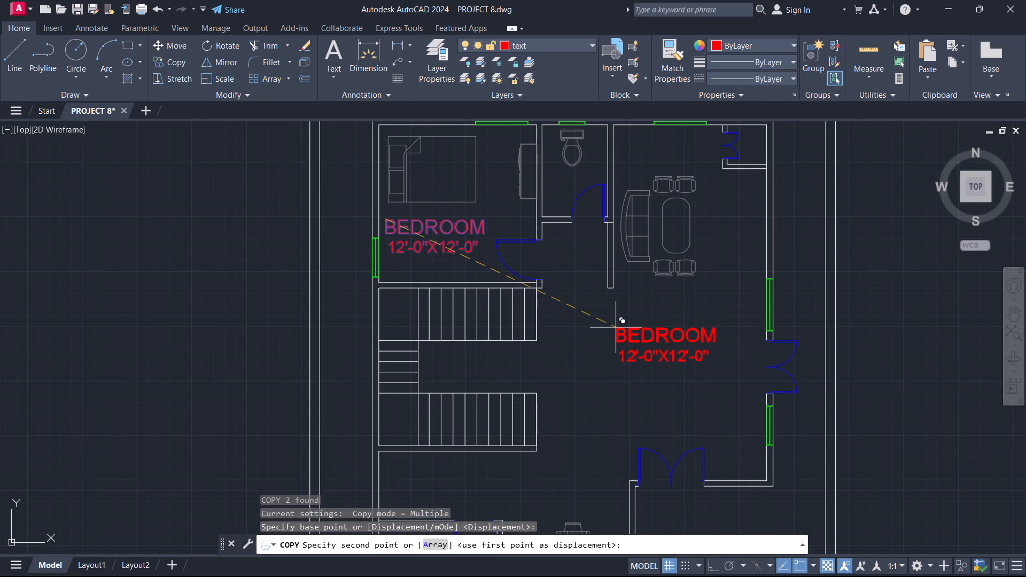
pyautogui.click(653, 210)
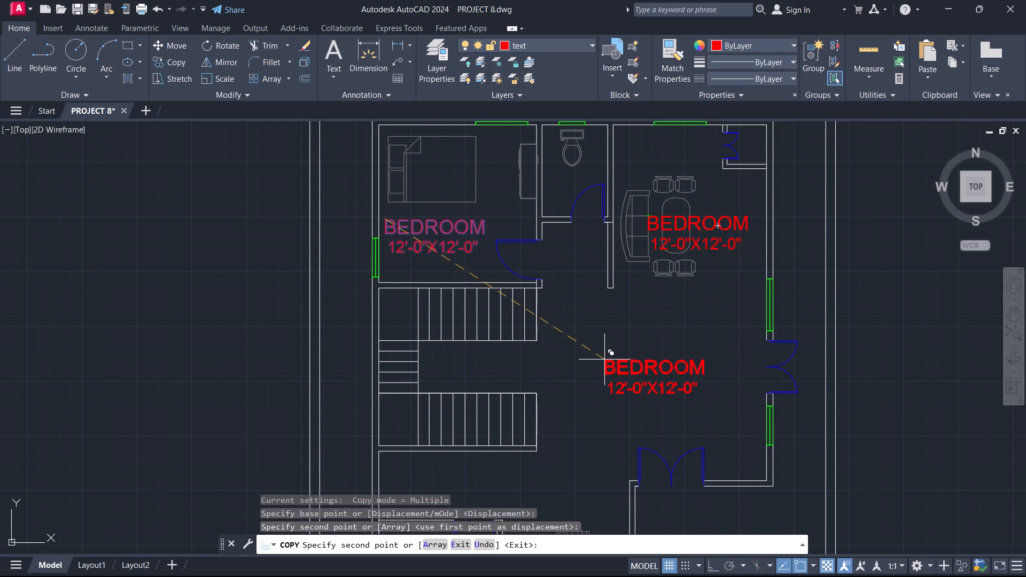
pyautogui.click(606, 355)
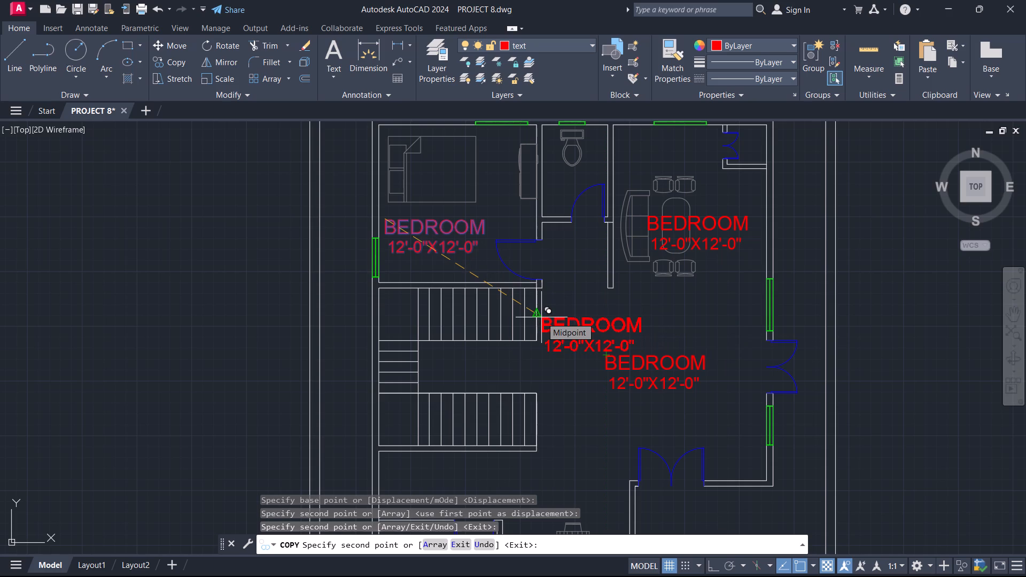
# Place further label copies in the first plan's small lower corner room, above the wooden dining table, and at the staircase.
pyautogui.scroll(-2, 556, 294)
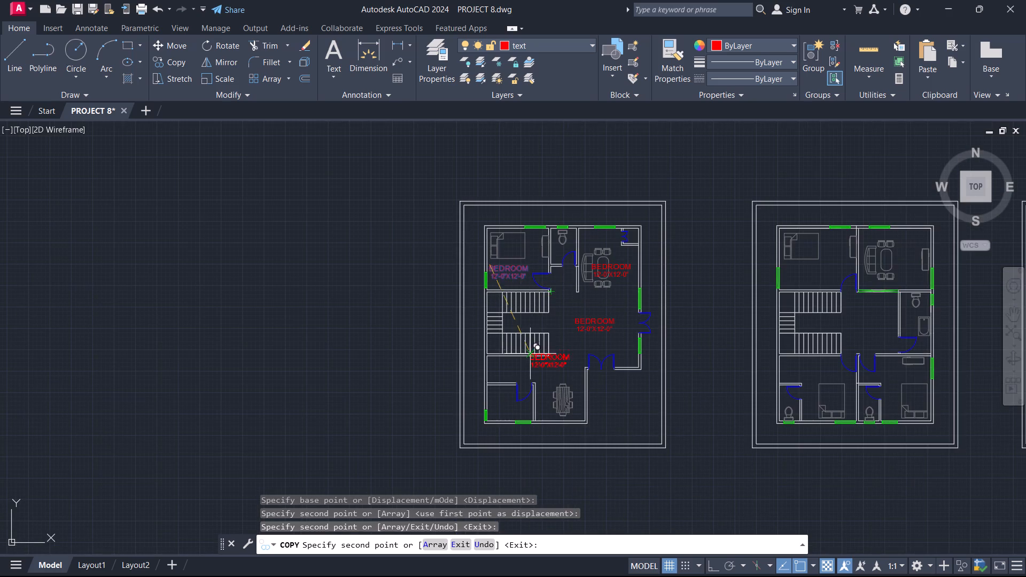
pyautogui.scroll(2, 493, 410)
pyautogui.click(484, 396)
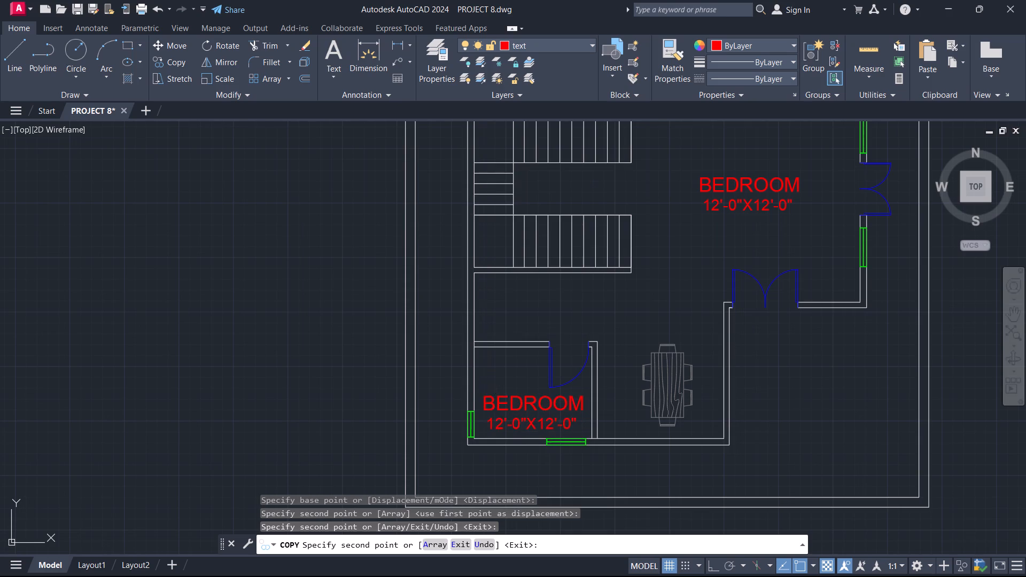
pyautogui.click(611, 301)
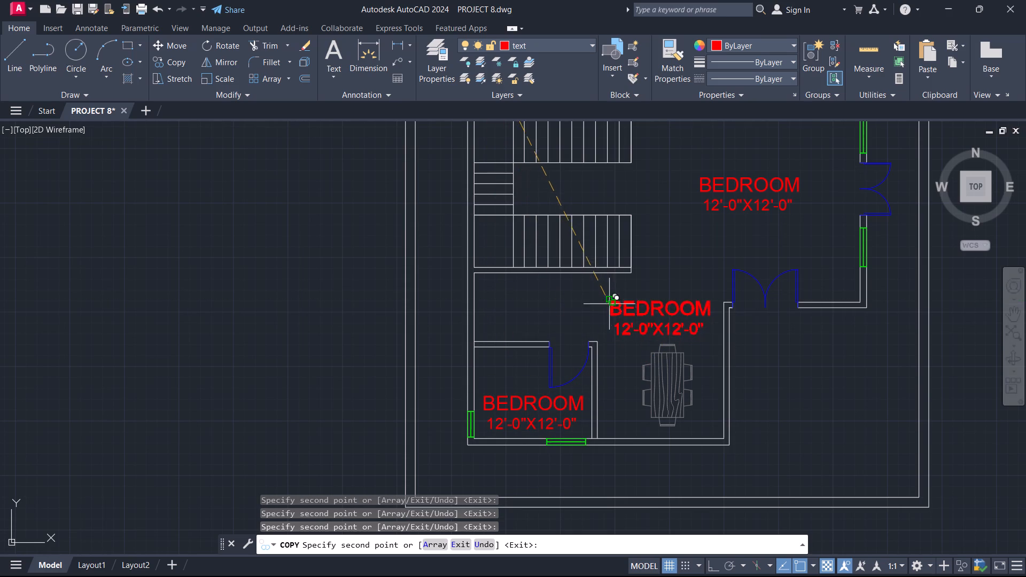
pyautogui.scroll(-1, 644, 232)
pyautogui.moveTo(646, 225); pyautogui.dragTo(364, 291, button='middle')
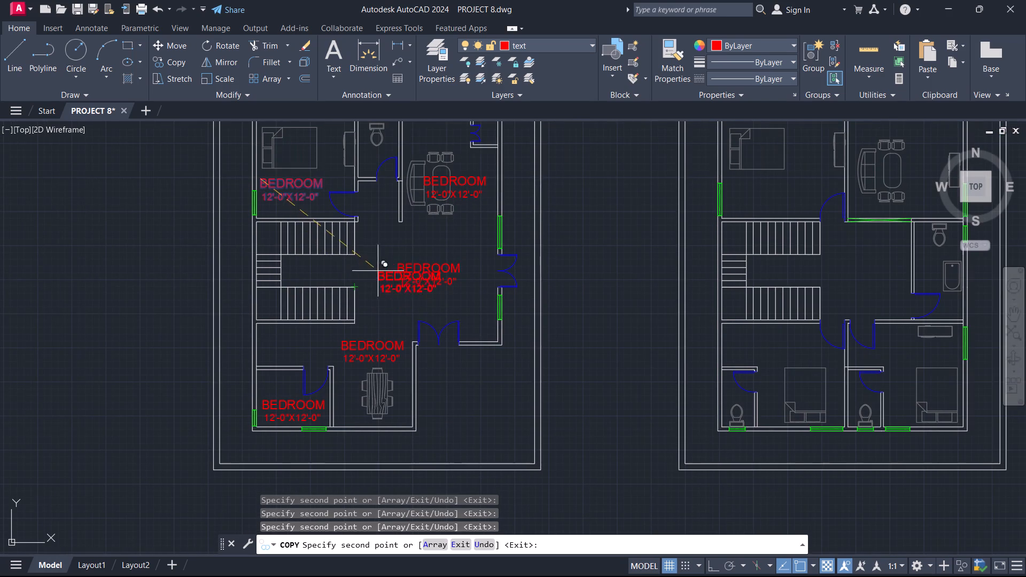
pyautogui.click(315, 262)
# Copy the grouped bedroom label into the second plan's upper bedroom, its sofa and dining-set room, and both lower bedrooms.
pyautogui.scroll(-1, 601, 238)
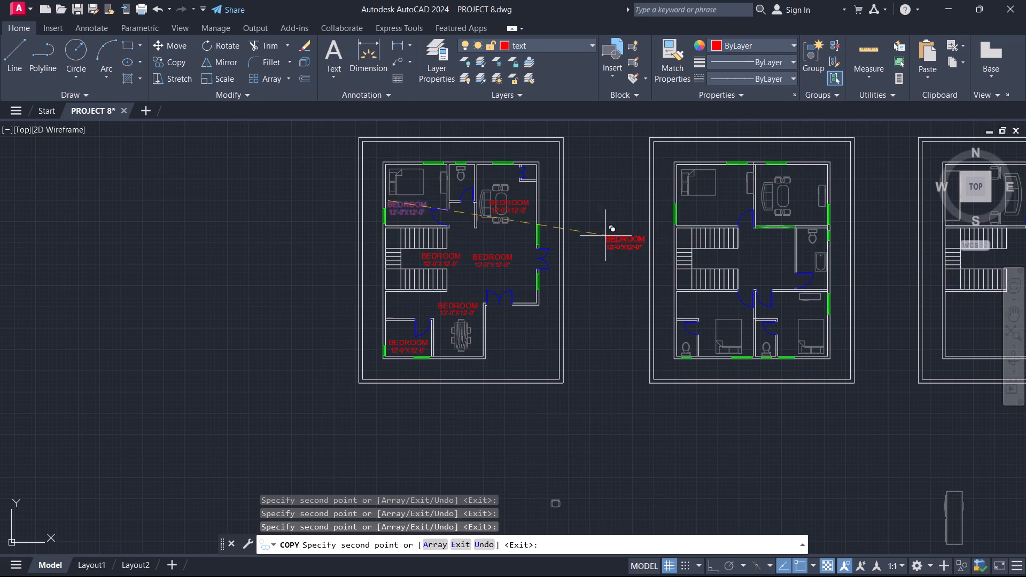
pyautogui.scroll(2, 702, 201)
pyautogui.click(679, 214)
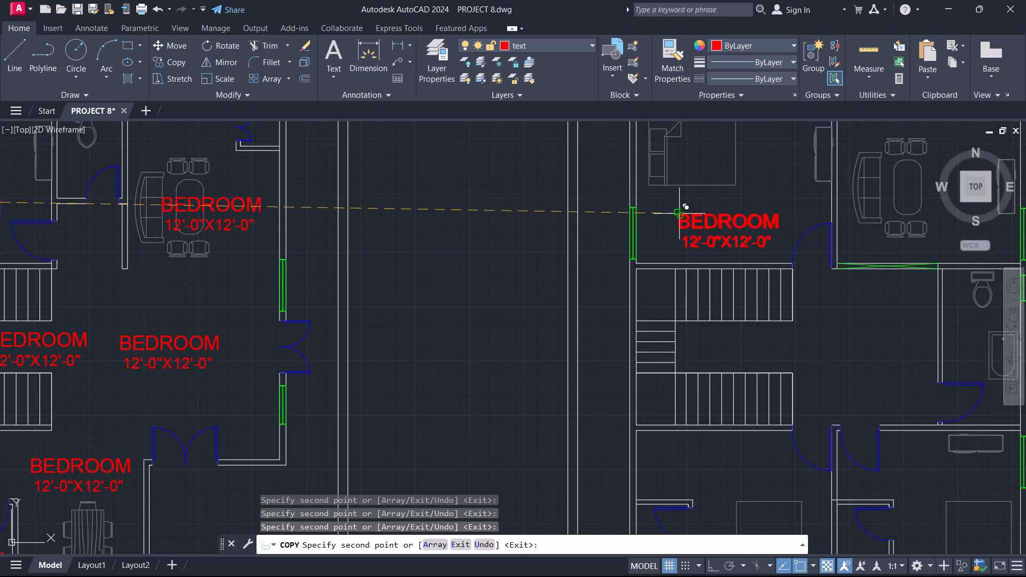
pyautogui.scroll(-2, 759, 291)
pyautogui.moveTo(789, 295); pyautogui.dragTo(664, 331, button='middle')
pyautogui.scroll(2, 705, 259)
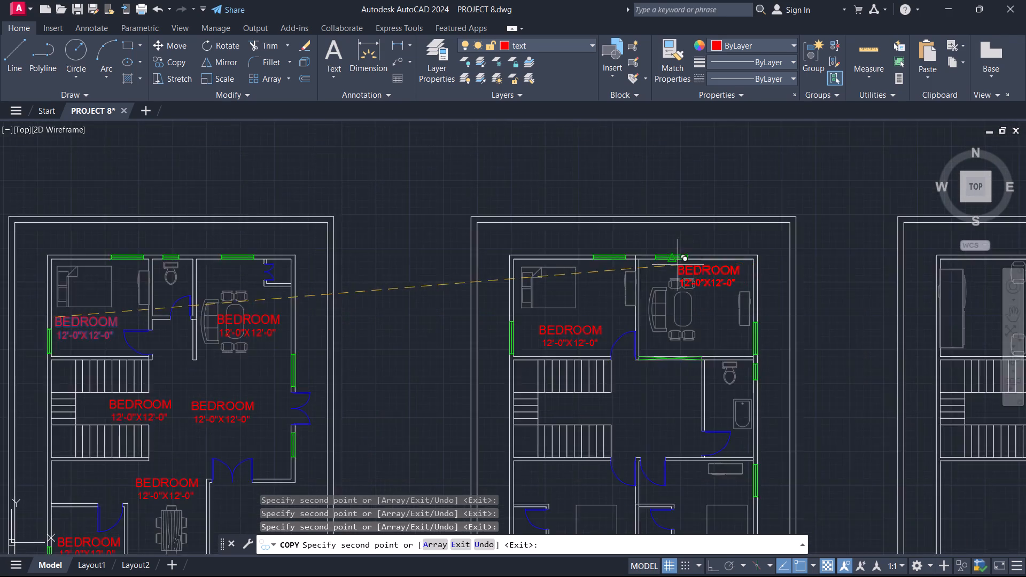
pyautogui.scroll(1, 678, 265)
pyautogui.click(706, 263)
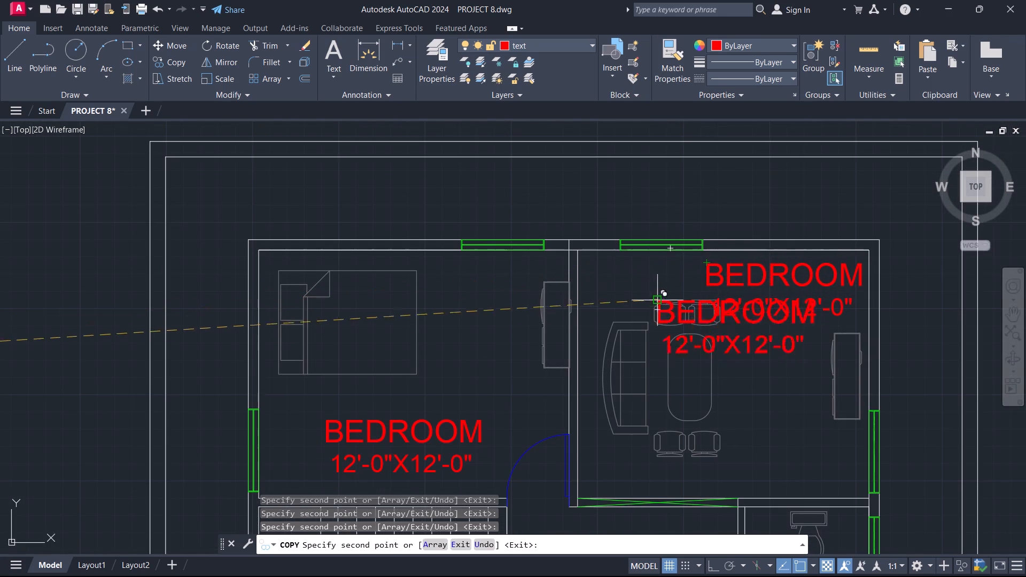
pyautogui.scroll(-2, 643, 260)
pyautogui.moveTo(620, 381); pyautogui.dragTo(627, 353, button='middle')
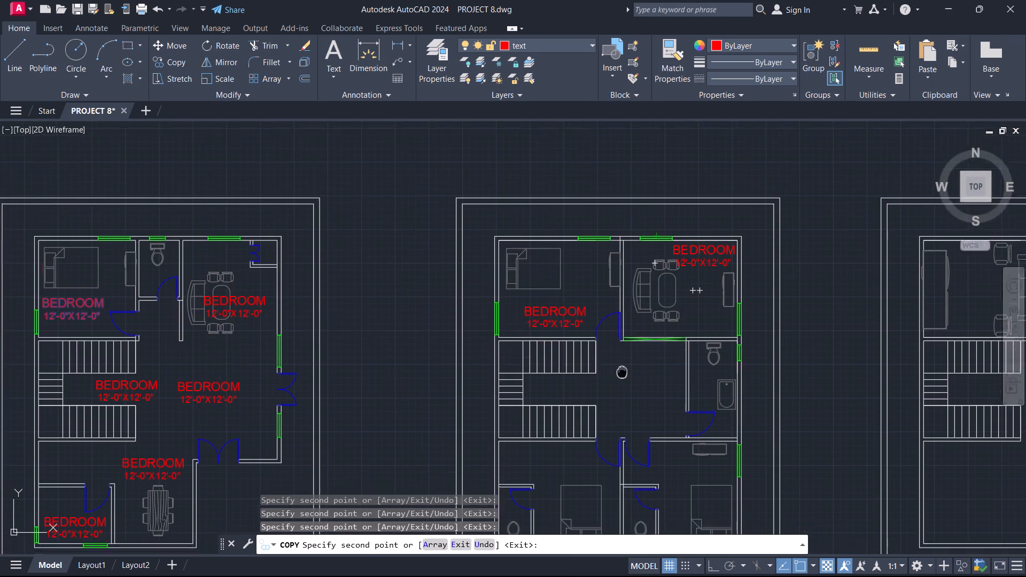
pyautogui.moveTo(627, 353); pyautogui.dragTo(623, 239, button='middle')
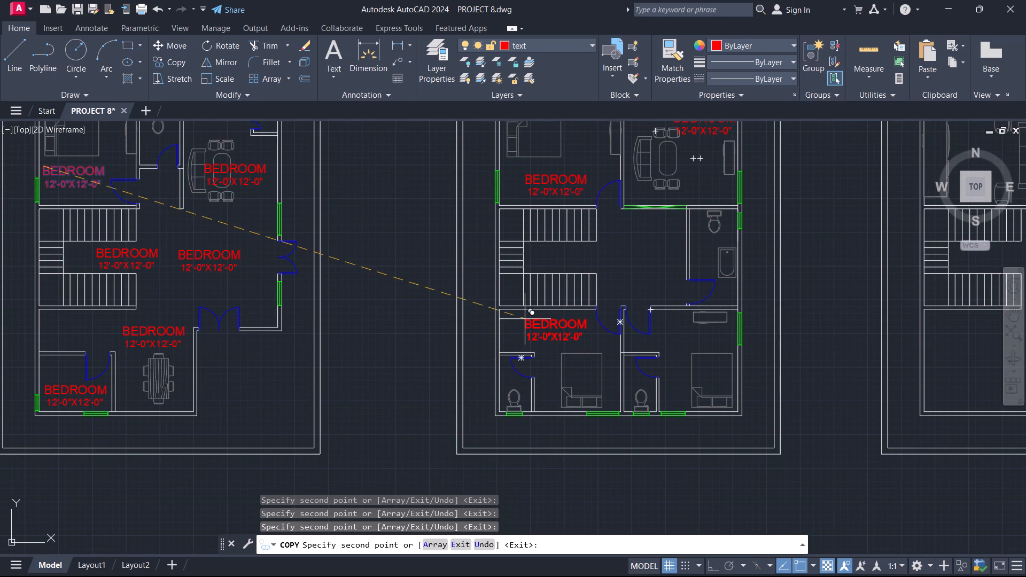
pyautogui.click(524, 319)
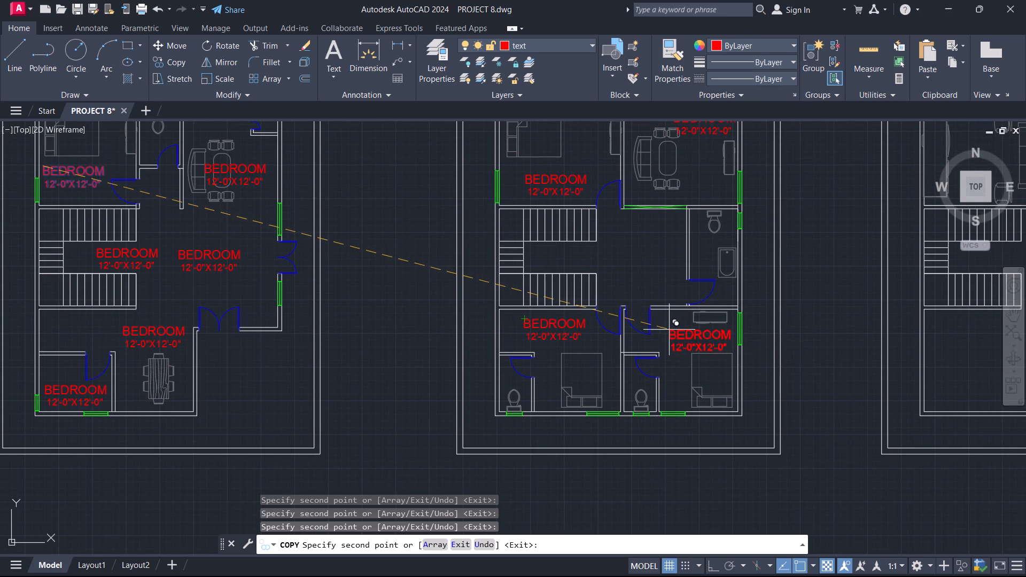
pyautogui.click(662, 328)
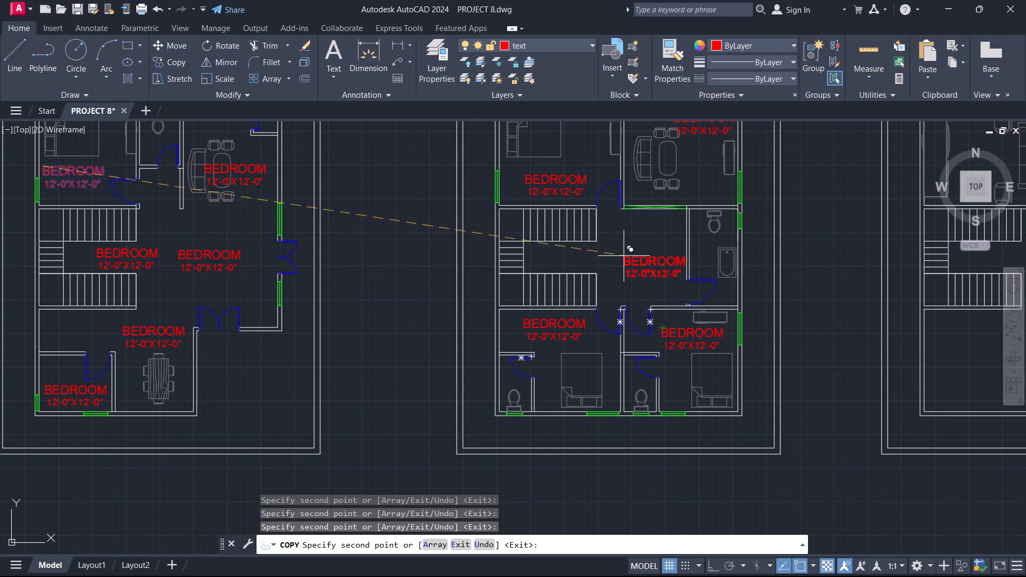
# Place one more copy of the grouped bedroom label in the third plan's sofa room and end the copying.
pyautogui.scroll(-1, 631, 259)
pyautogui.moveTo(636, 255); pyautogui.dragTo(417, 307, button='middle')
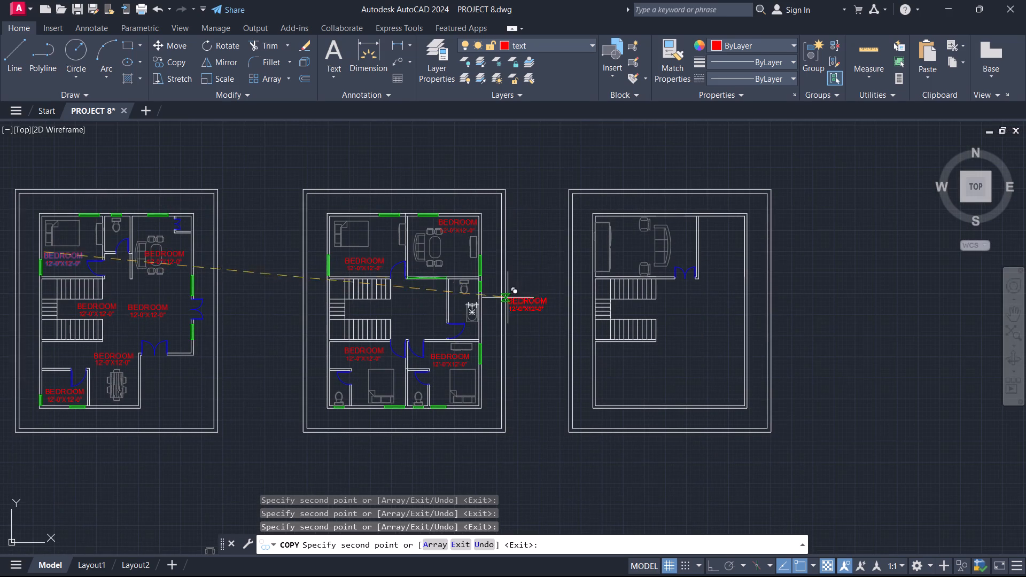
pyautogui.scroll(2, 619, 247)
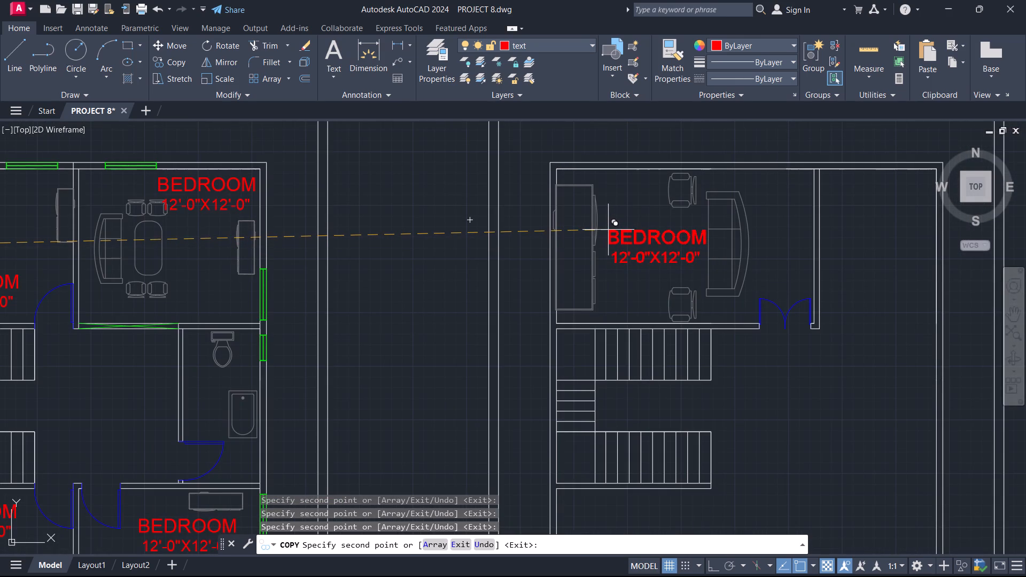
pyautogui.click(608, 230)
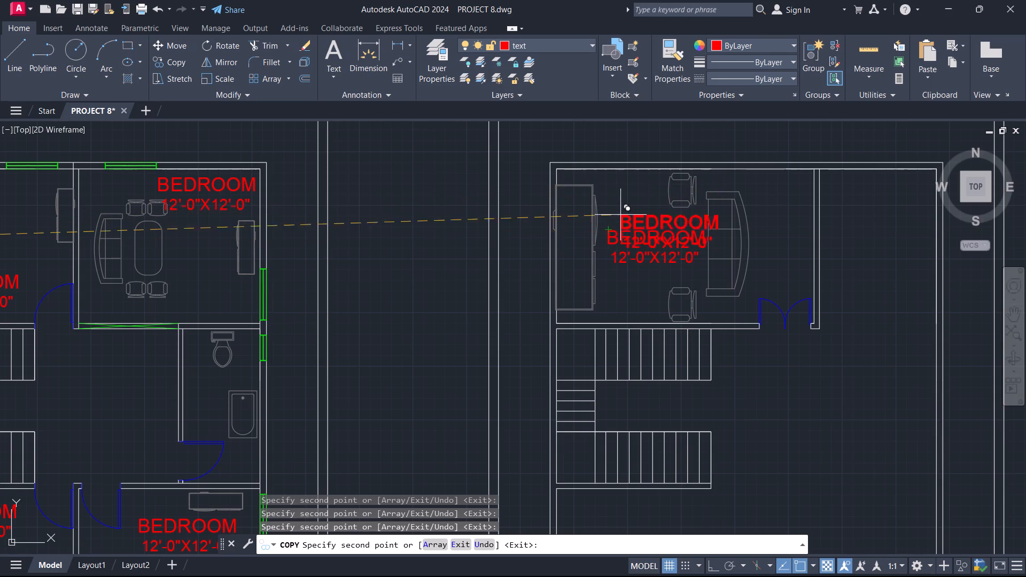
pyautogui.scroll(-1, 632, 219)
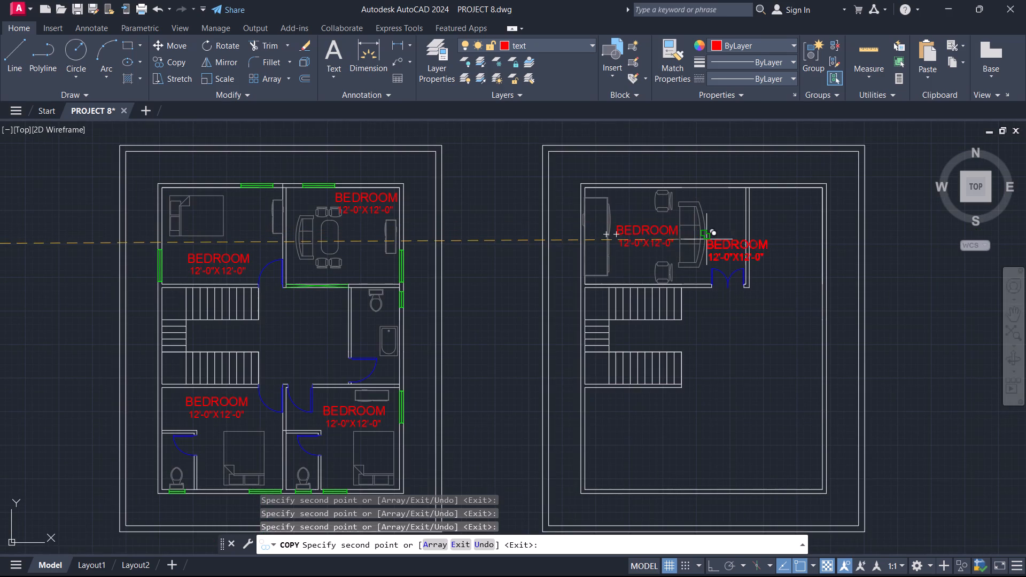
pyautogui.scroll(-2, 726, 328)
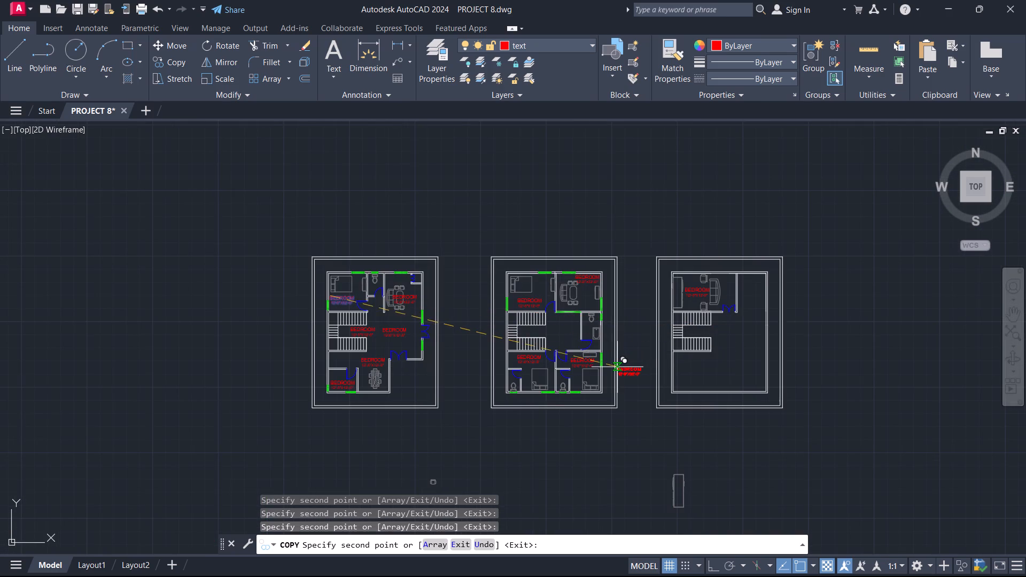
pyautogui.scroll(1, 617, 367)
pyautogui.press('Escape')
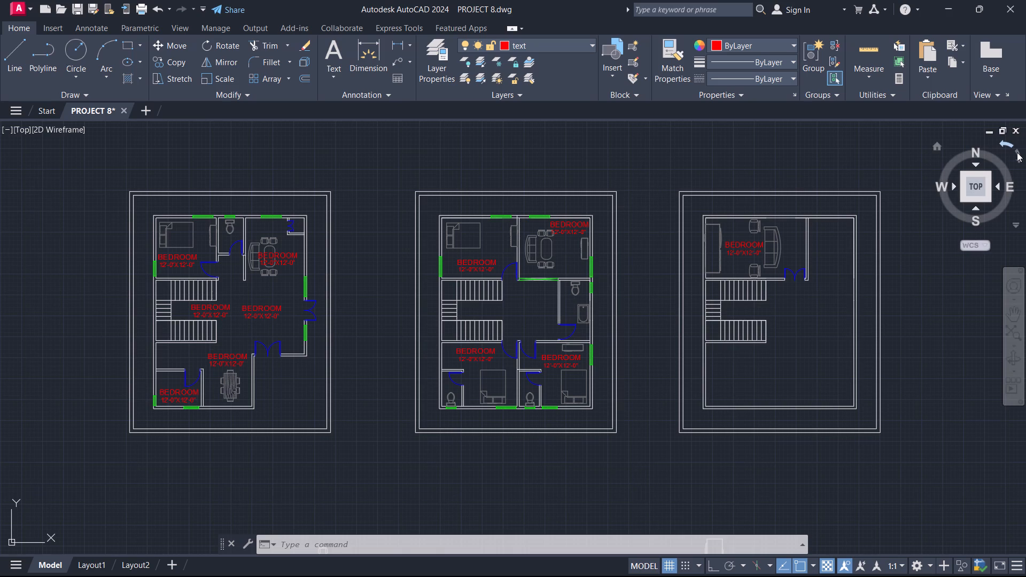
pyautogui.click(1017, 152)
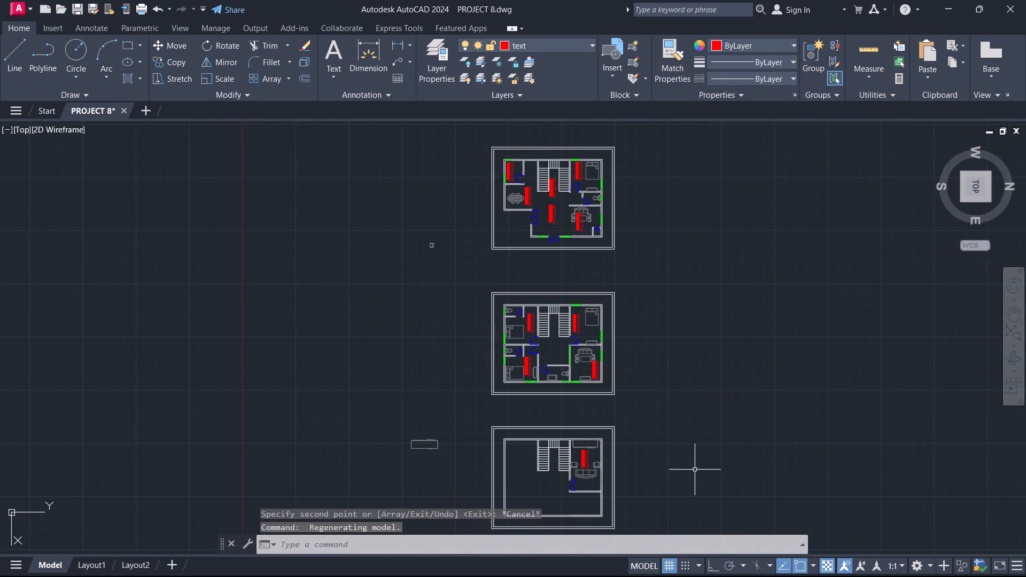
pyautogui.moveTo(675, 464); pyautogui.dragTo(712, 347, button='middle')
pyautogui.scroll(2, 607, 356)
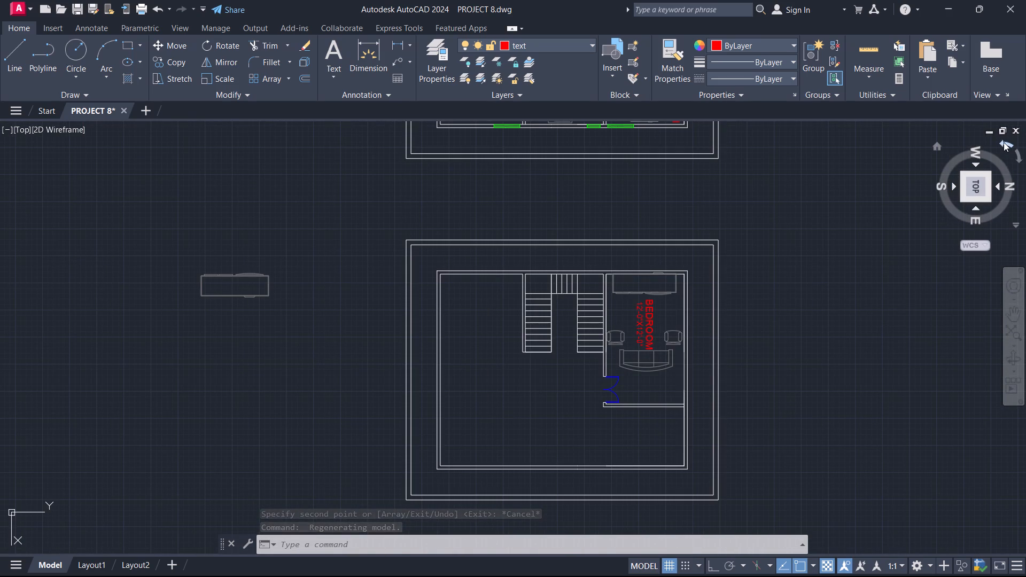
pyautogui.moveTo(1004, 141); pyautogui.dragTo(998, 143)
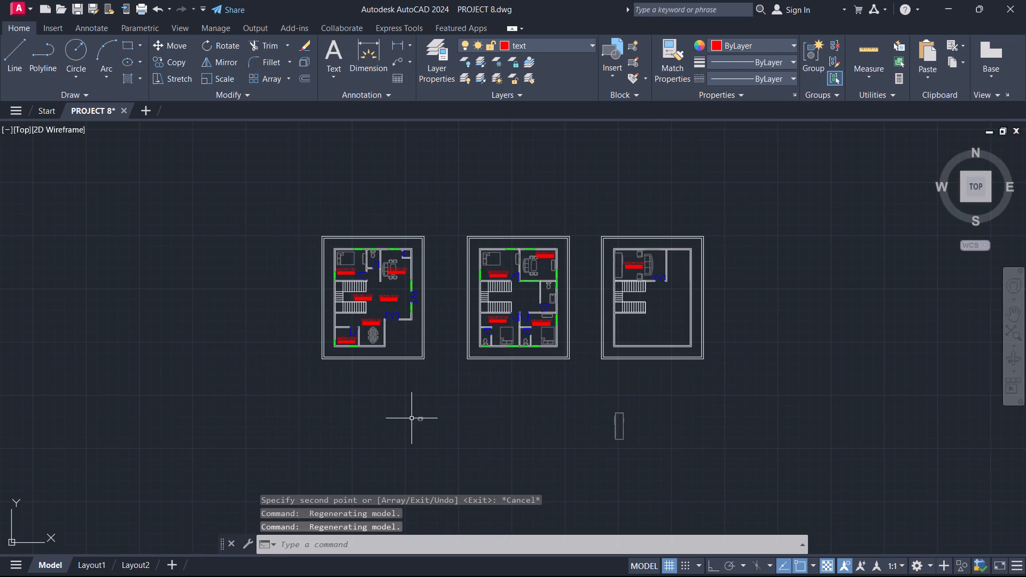
# Erase the two stray furniture pieces lying below the floor plans.
pyautogui.click(413, 395)
pyautogui.click(693, 471)
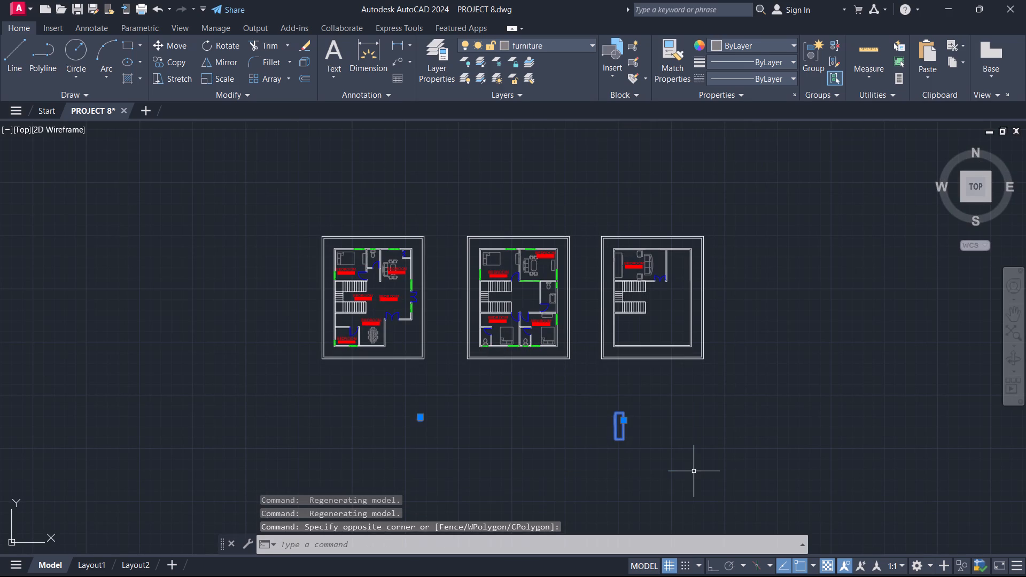
pyautogui.press('e')
pyautogui.press('Return')
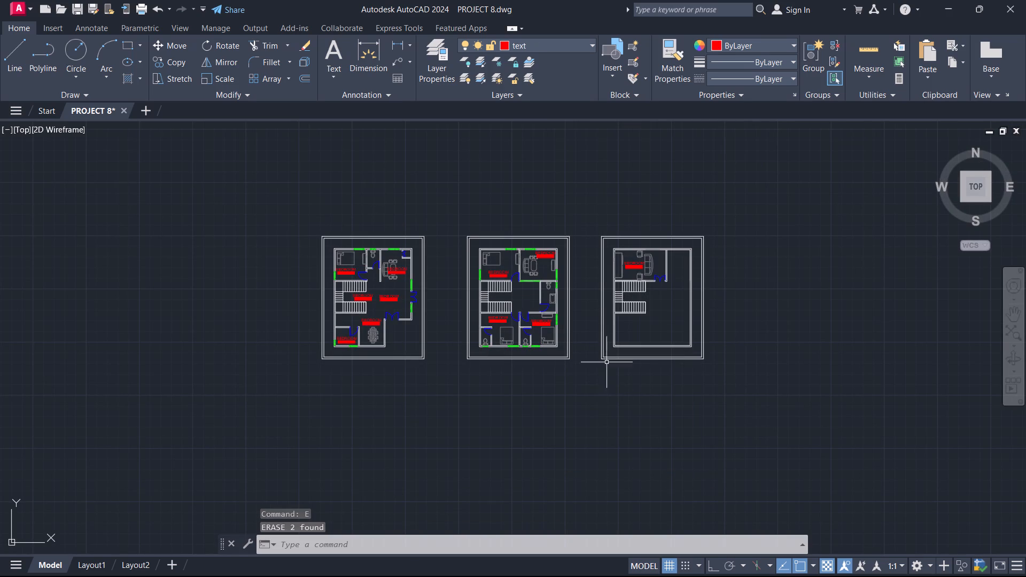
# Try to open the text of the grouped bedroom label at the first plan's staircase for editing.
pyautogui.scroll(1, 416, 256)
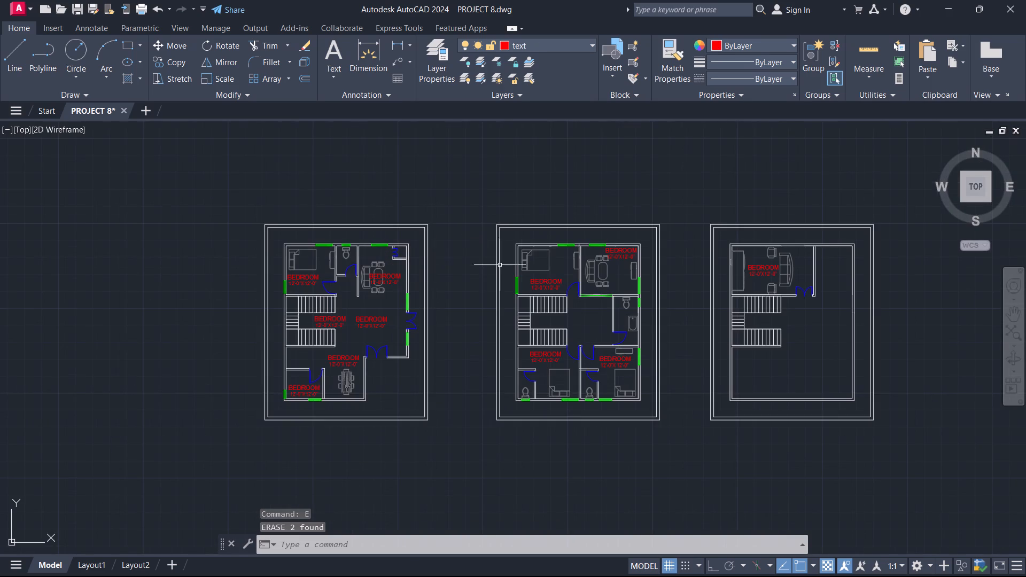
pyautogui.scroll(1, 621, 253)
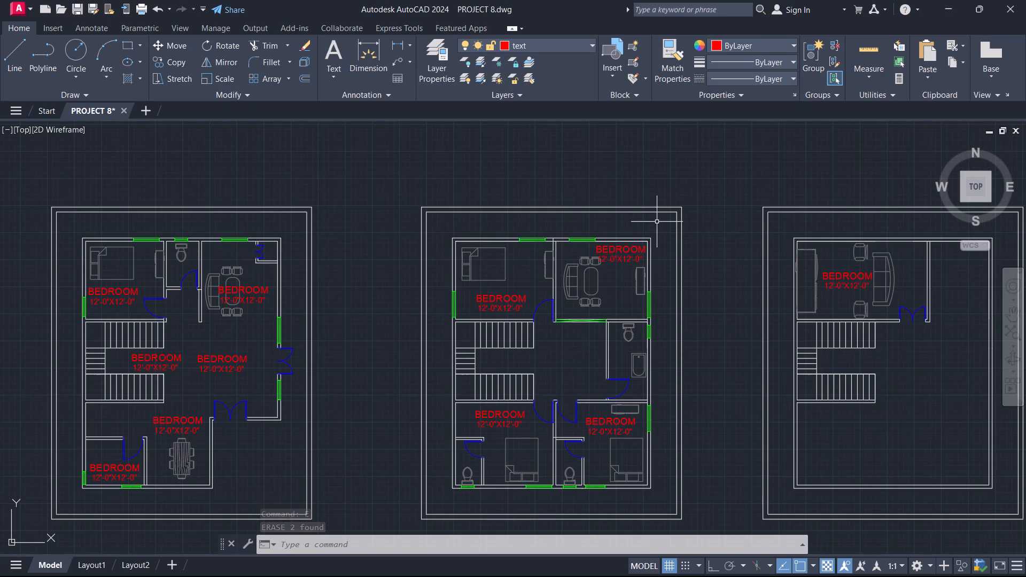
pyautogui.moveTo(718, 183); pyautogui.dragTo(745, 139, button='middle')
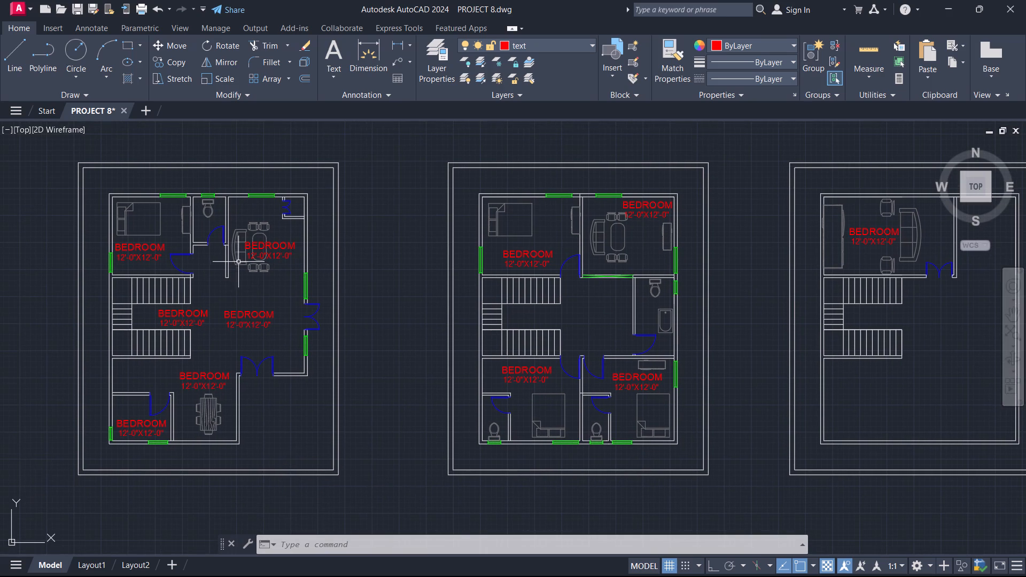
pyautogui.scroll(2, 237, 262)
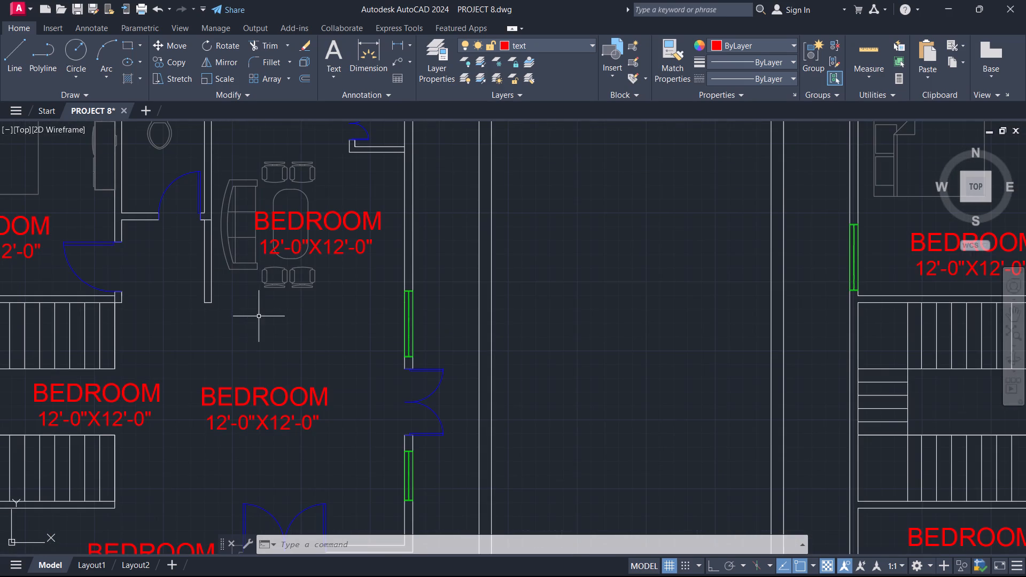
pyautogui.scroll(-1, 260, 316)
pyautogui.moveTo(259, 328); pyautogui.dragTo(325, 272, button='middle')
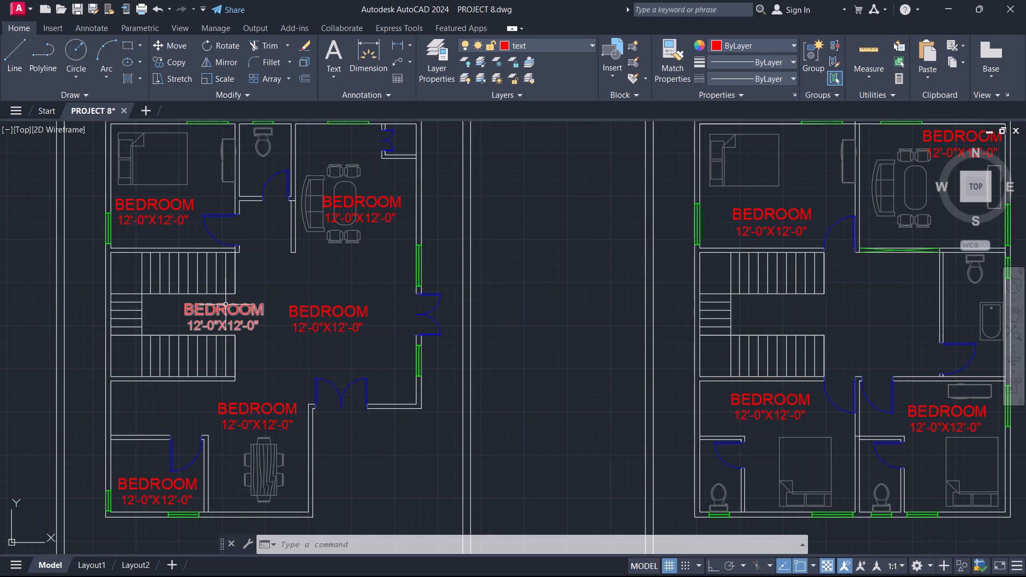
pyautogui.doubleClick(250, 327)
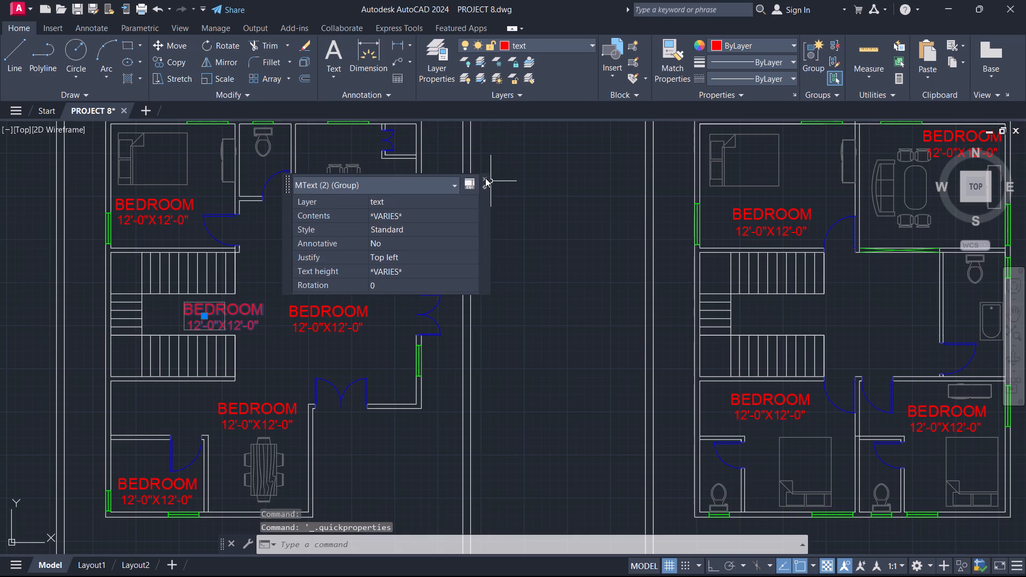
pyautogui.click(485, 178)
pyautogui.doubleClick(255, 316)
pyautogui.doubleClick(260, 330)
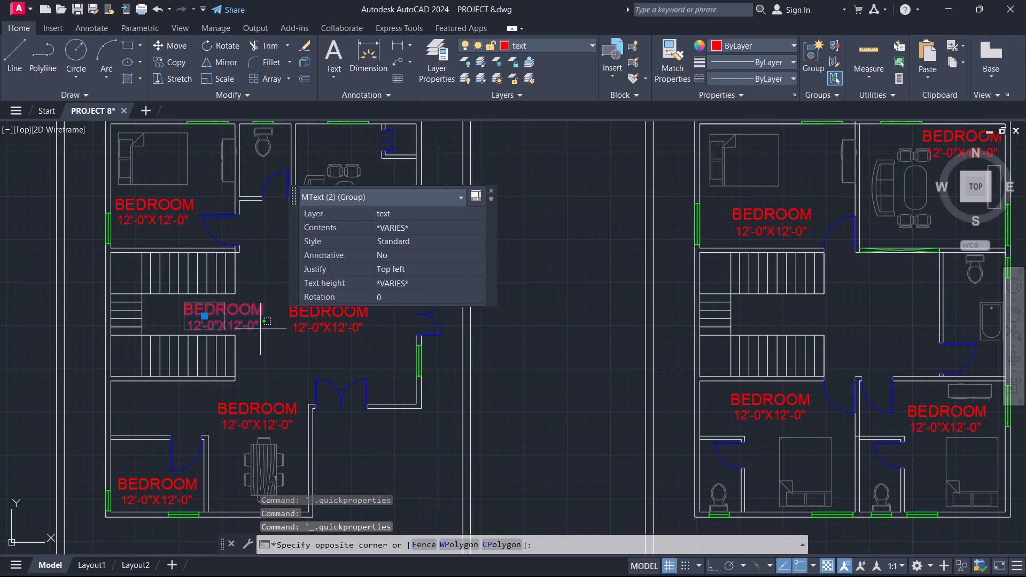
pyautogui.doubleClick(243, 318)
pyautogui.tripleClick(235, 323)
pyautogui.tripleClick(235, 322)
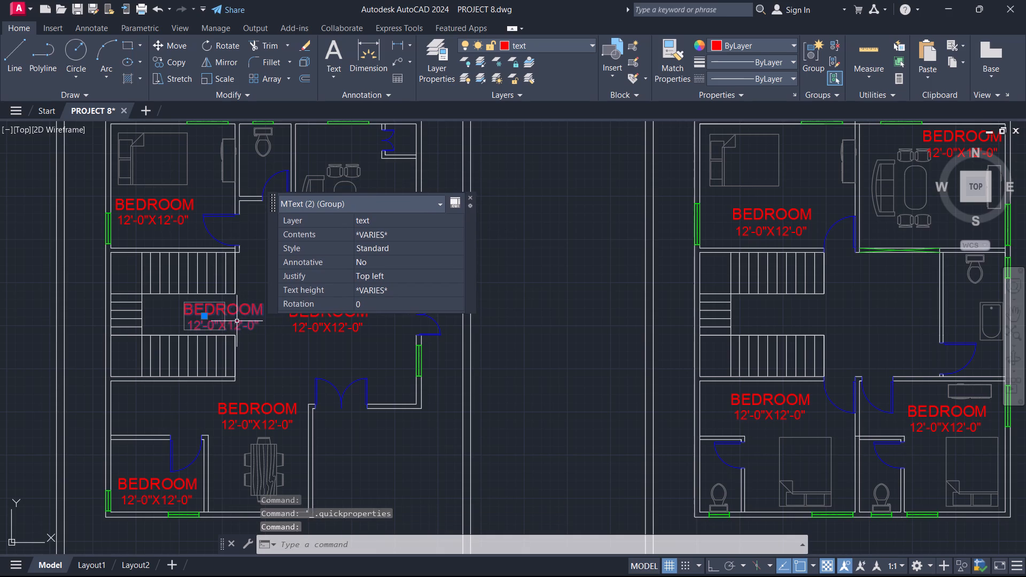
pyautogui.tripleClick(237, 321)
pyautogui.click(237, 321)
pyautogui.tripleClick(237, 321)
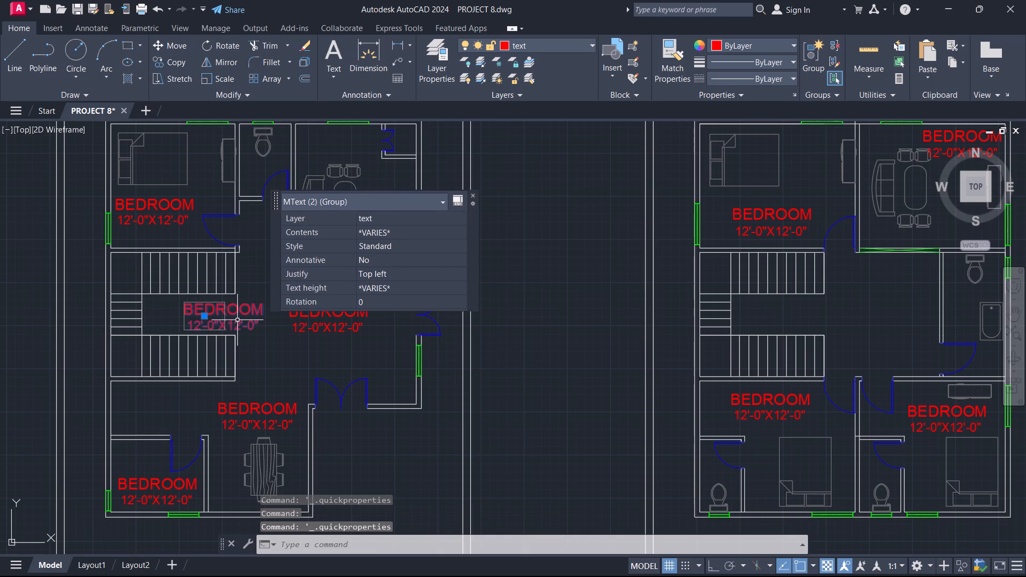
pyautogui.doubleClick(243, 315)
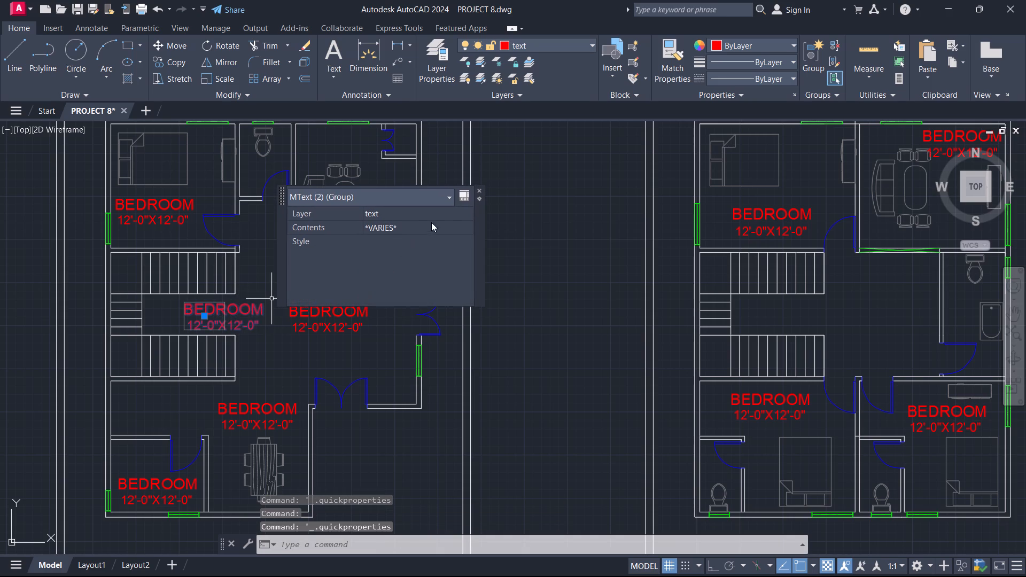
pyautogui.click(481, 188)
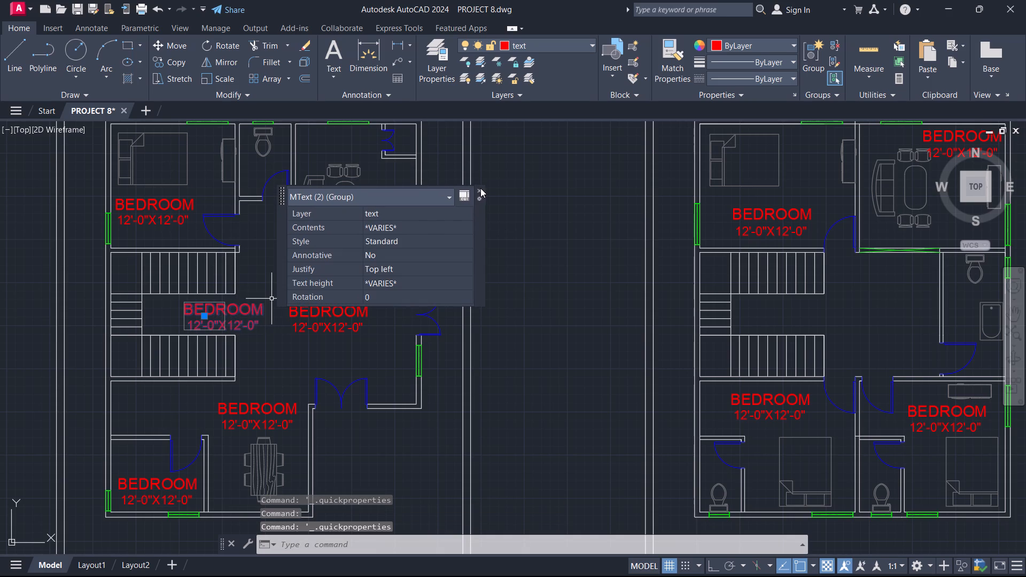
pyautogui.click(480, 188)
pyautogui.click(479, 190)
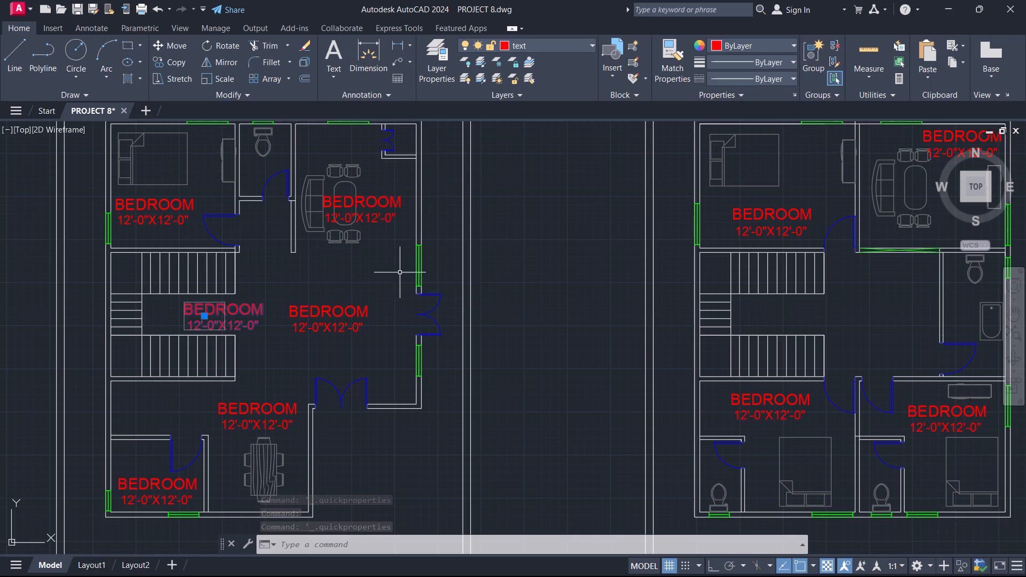
# Select all text similar to the staircase label and erase every bedroom and size label from the plans.
pyautogui.rightClick(303, 310)
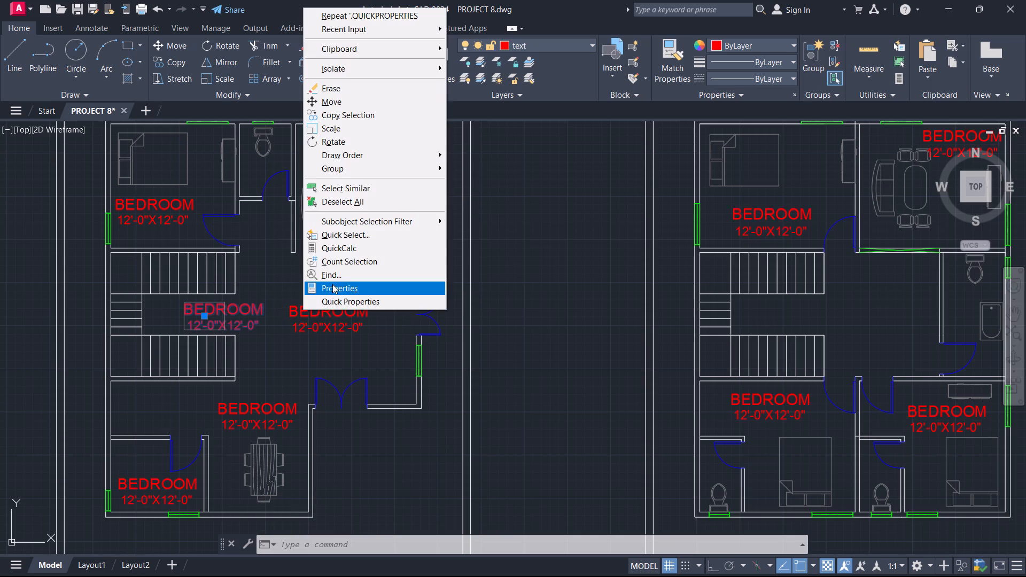
pyautogui.click(365, 191)
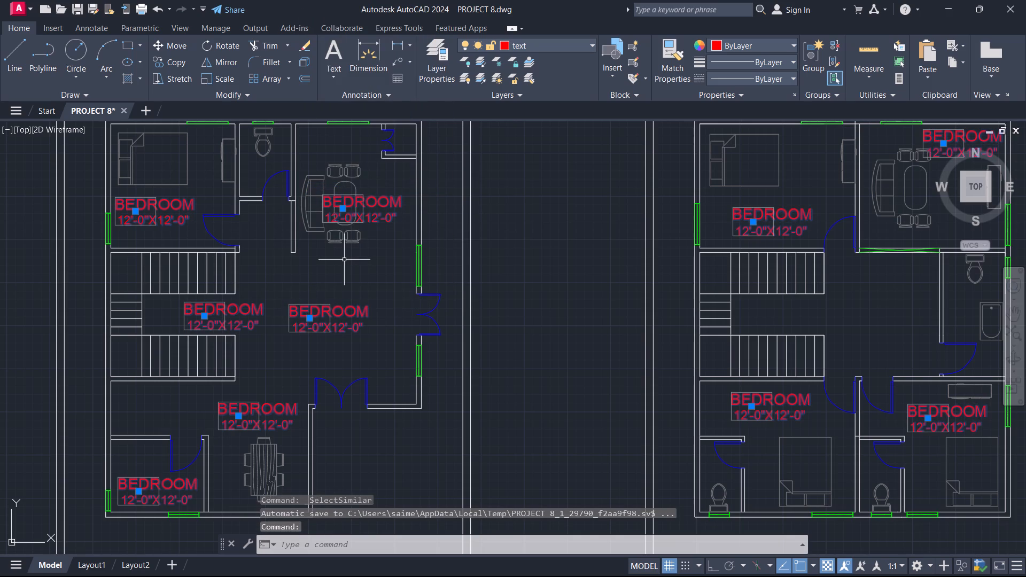
pyautogui.press('e')
pyautogui.press('Return')
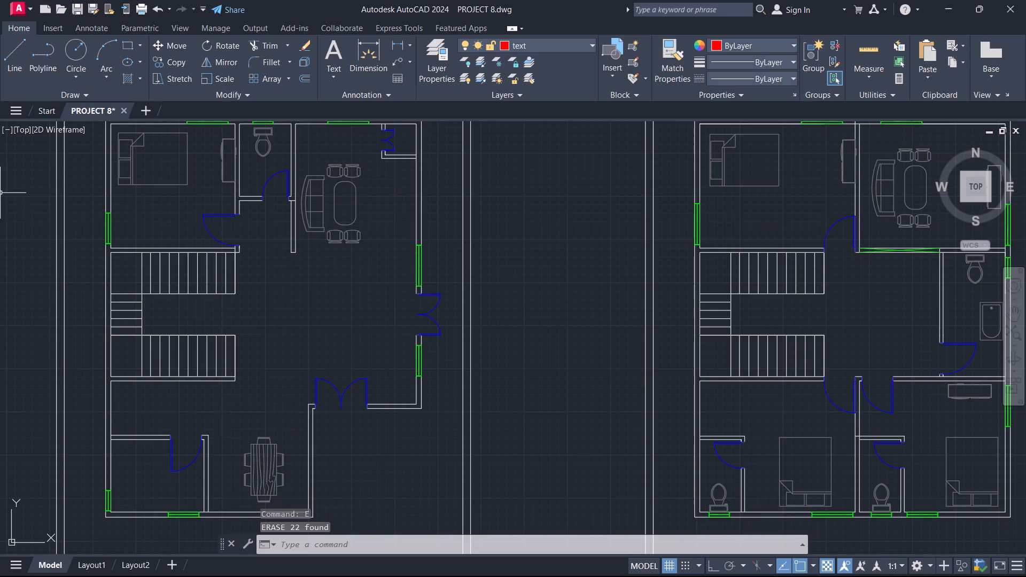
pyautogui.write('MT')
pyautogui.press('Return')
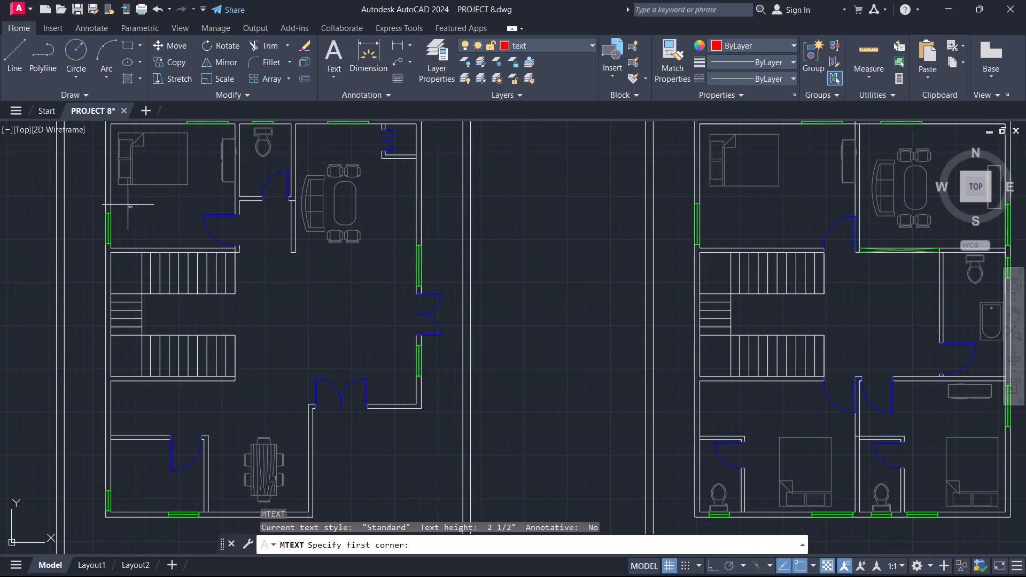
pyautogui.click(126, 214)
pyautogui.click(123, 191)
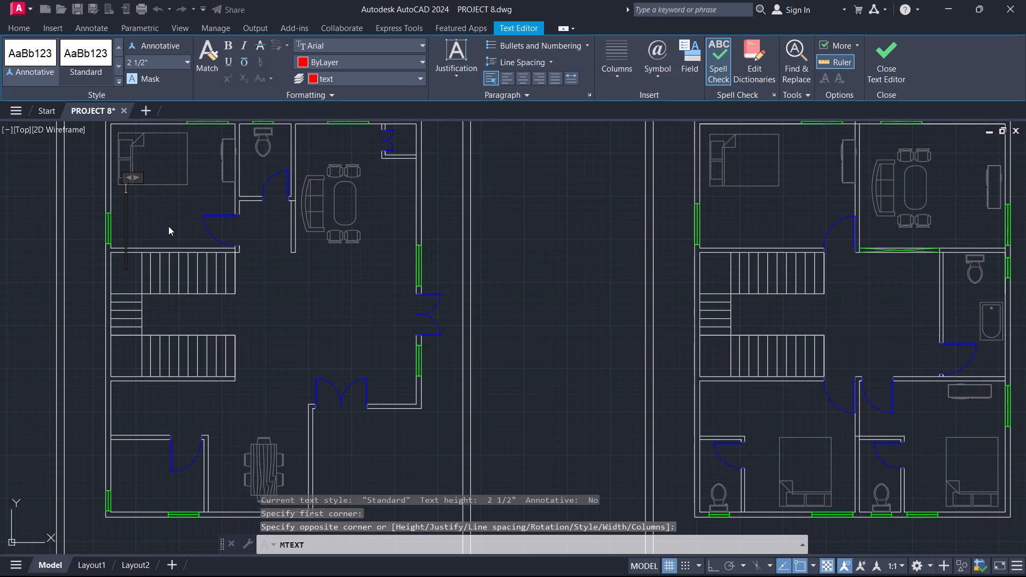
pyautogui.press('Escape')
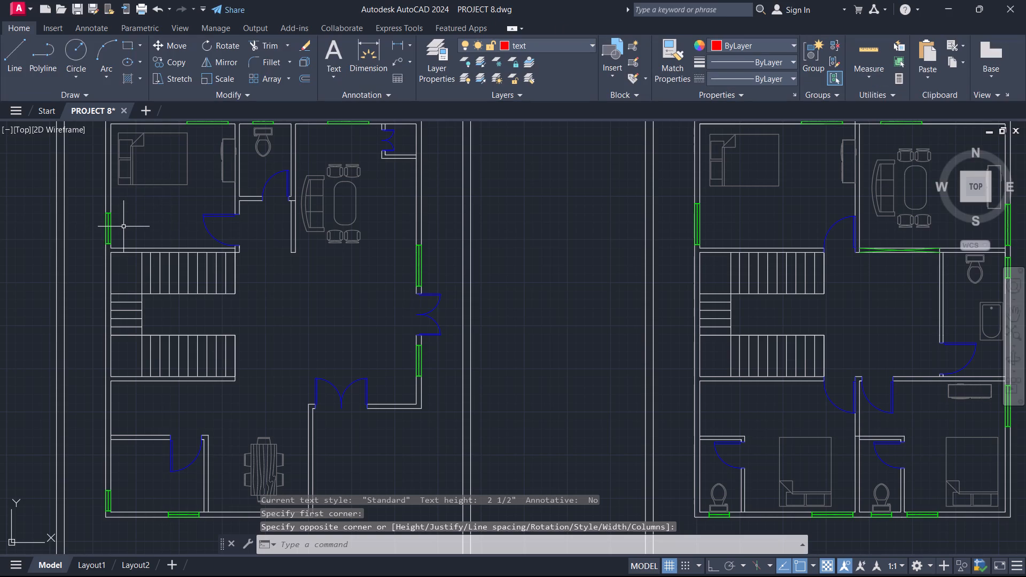
# Add a multiline text label reading BEDROOM with 12'-0"X12'-0" on its second line below the bed in the first plan's bedroom.
pyautogui.write('MT')
pyautogui.press('Return')
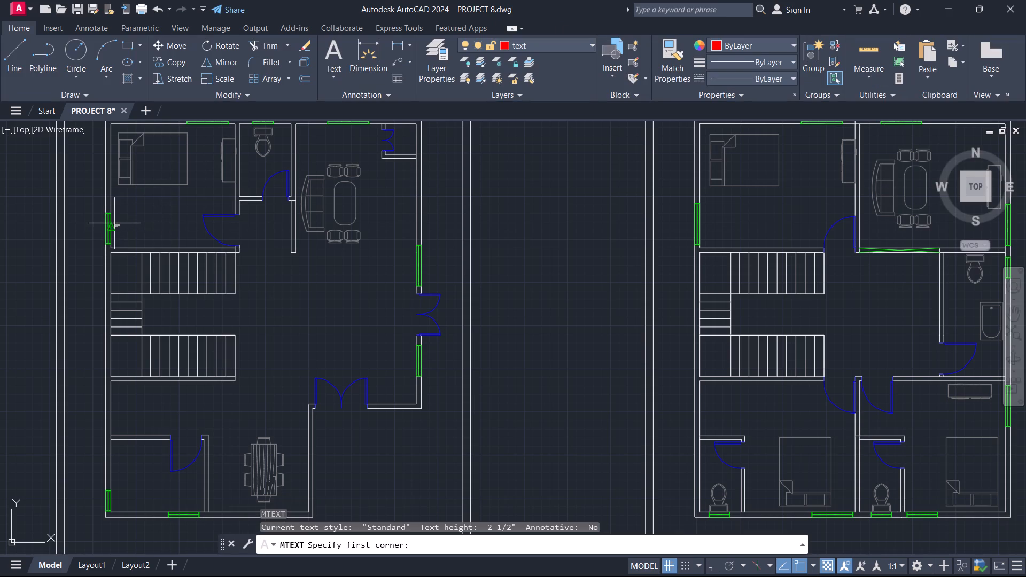
pyautogui.click(127, 213)
pyautogui.click(135, 196)
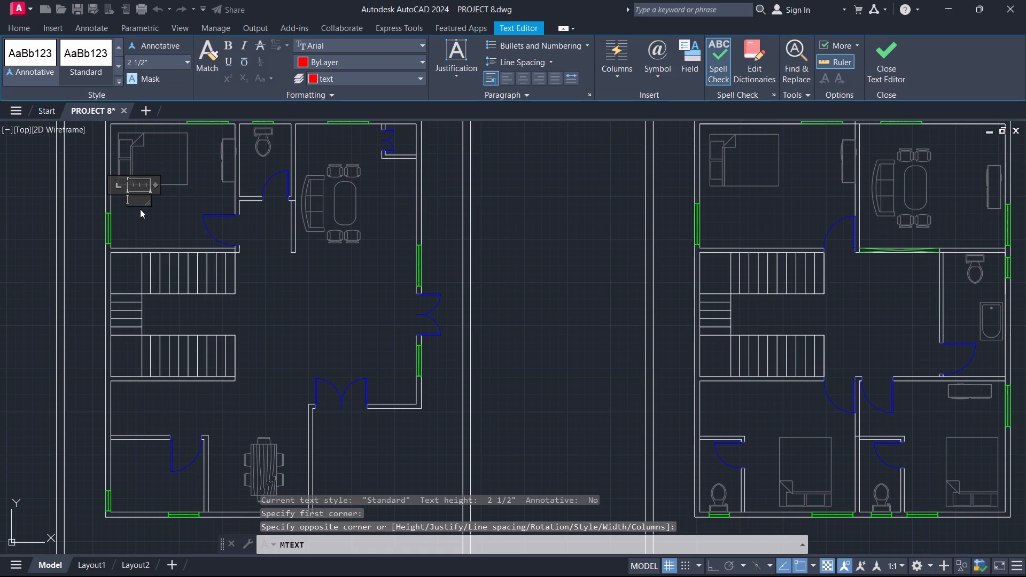
pyautogui.write('BEDROOM')
pyautogui.press('Return')
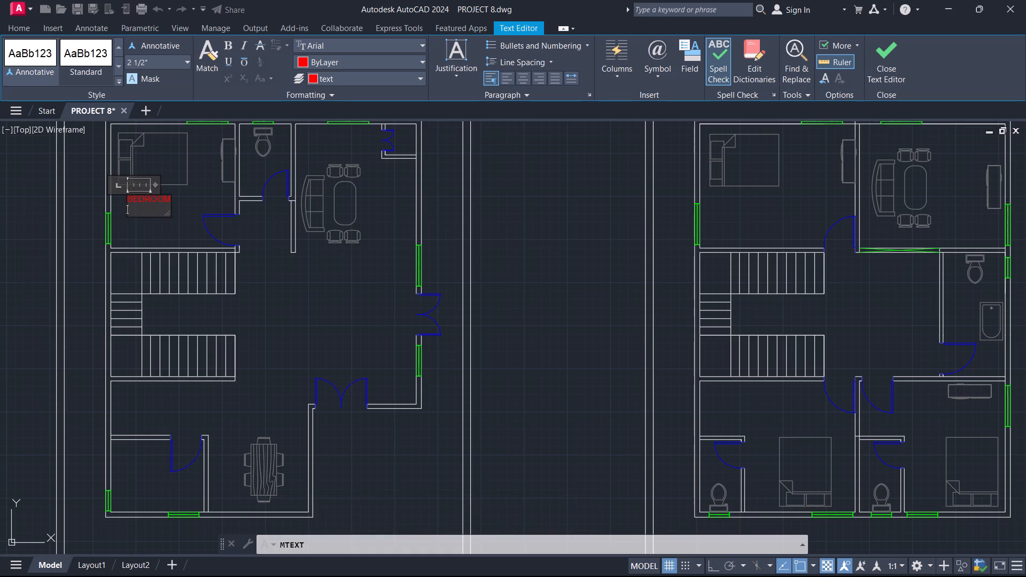
pyautogui.write('12')
pyautogui.write('\'-0"')
pyautogui.write("X12'")
pyautogui.write('-0"')
pyautogui.press('Return')
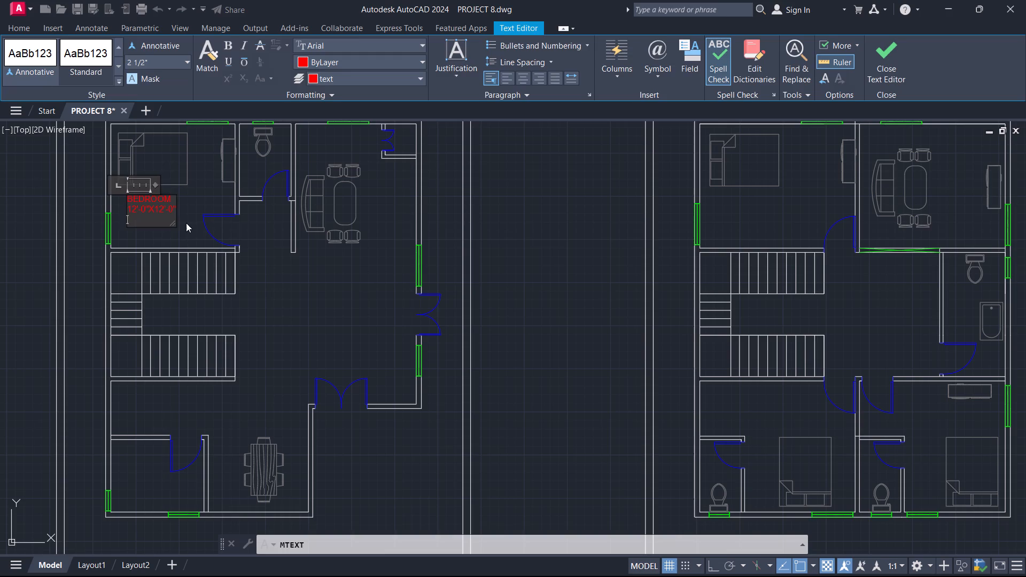
pyautogui.doubleClick(187, 223)
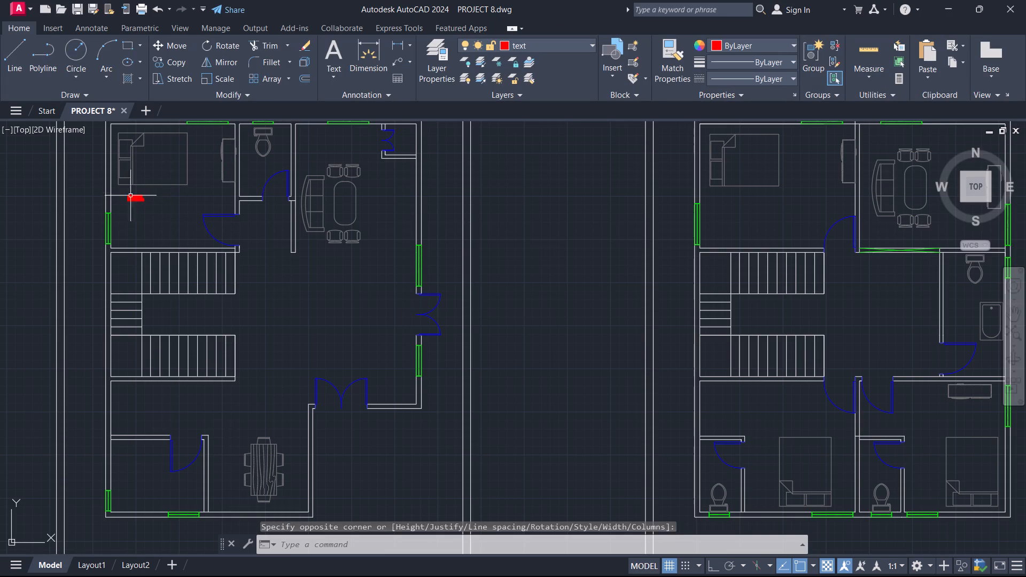
# Set the text height of the new bedroom label to 1'.
pyautogui.click(133, 196)
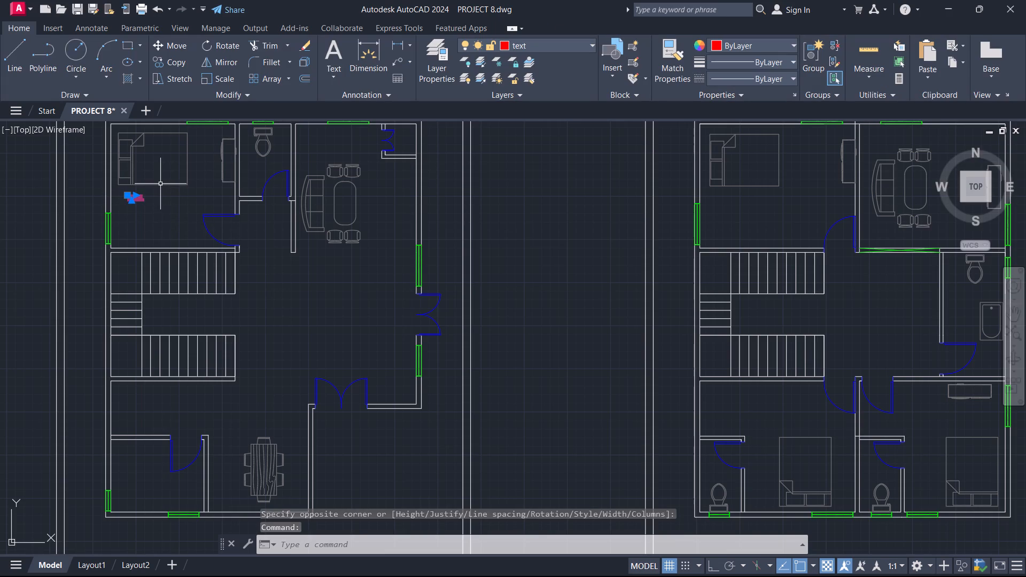
pyautogui.hotkey('ctrl', '1')
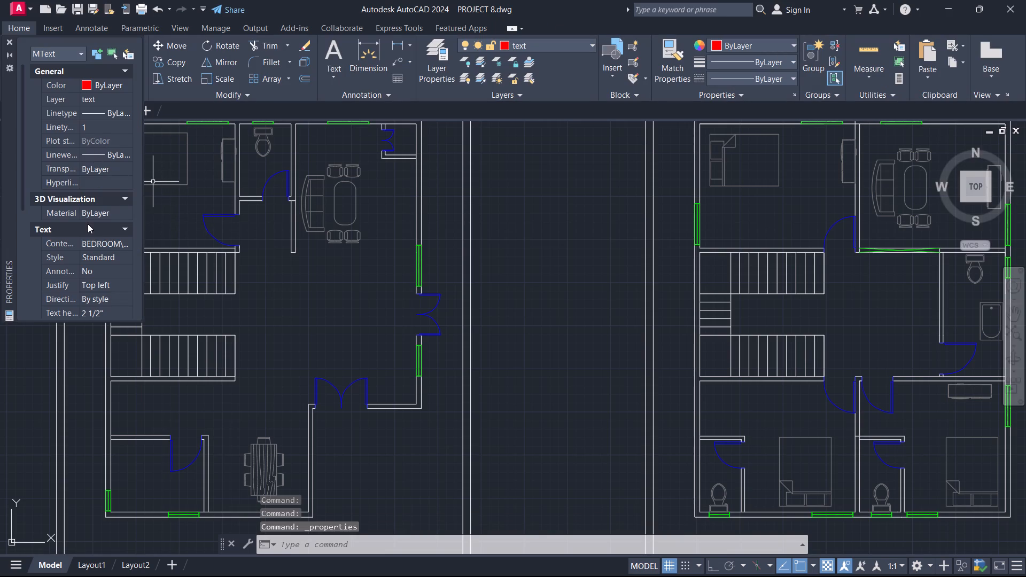
pyautogui.scroll(-1, 97, 263)
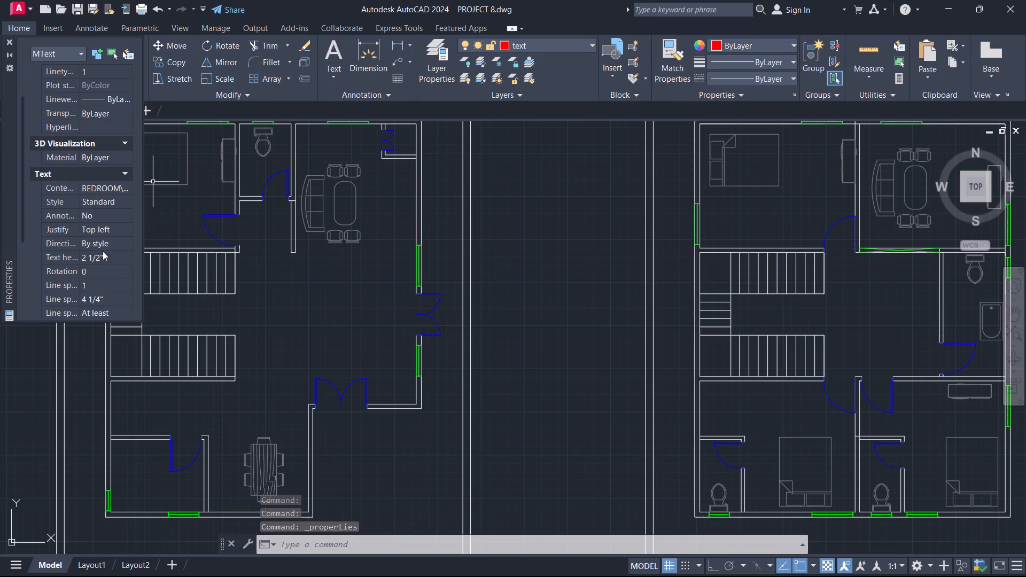
pyautogui.click(103, 253)
pyautogui.press('BackSpace')
pyautogui.write("1'")
pyautogui.press('Return')
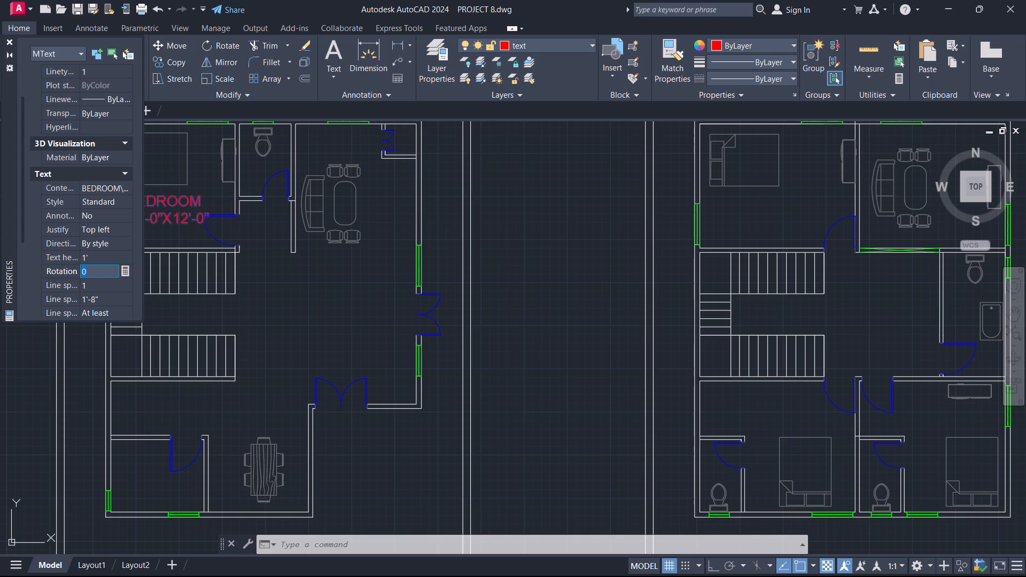
pyautogui.click(11, 44)
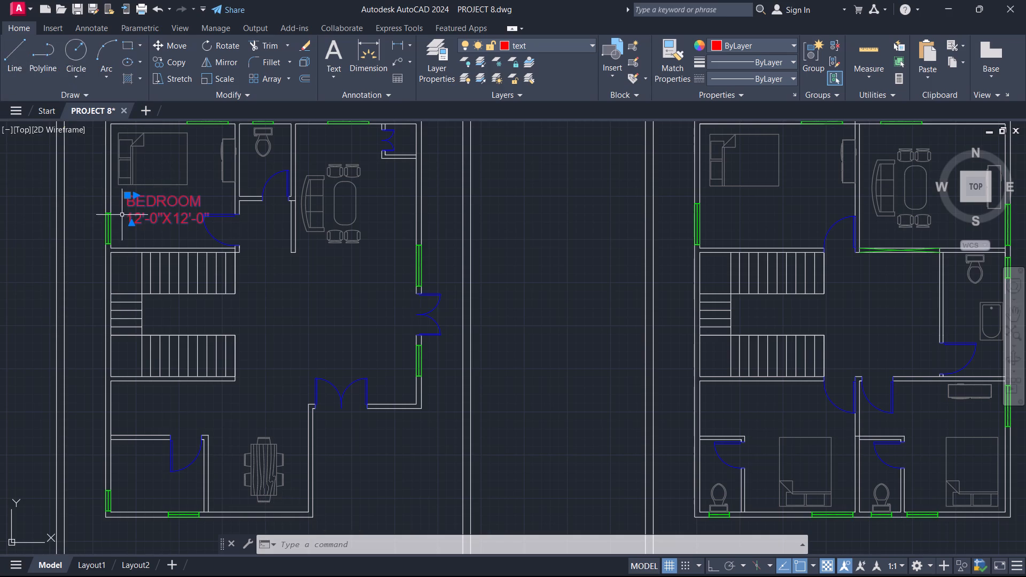
# Move the bedroom label slightly toward the window wall, clear of the door swing and in line with the bed's edge.
pyautogui.scroll(2, 148, 201)
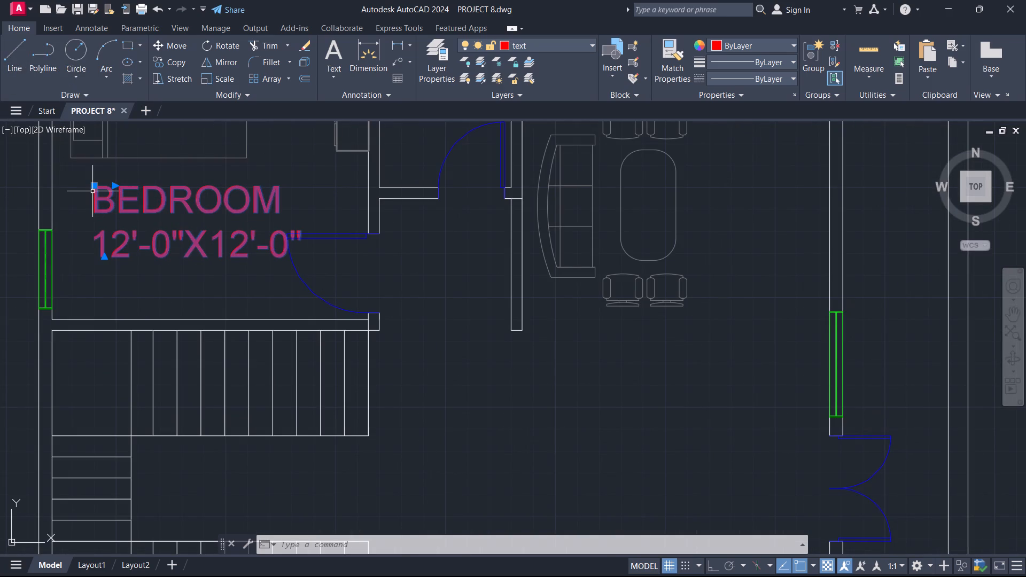
pyautogui.press('m')
pyautogui.press('Return')
pyautogui.click(95, 192)
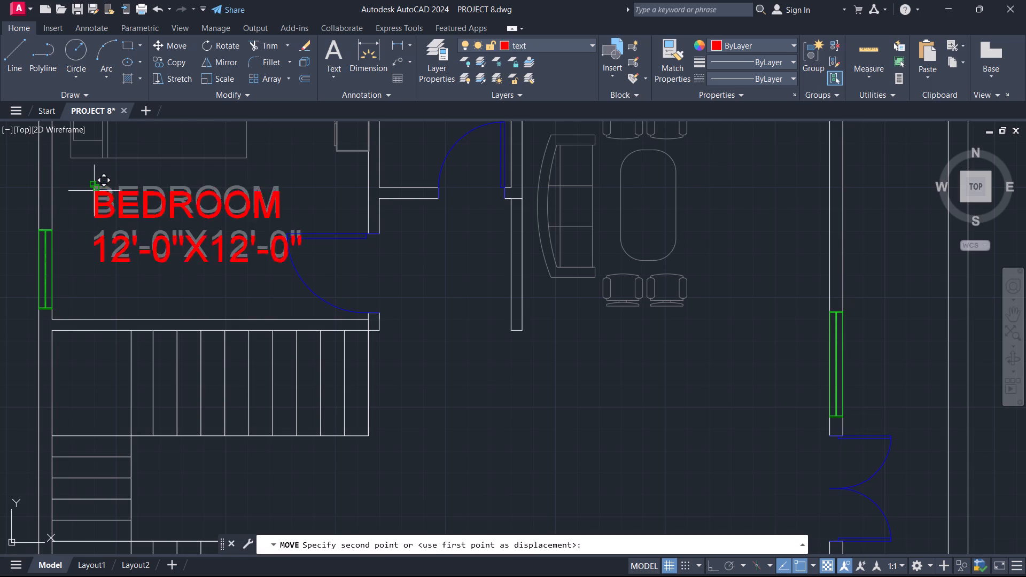
pyautogui.click(72, 181)
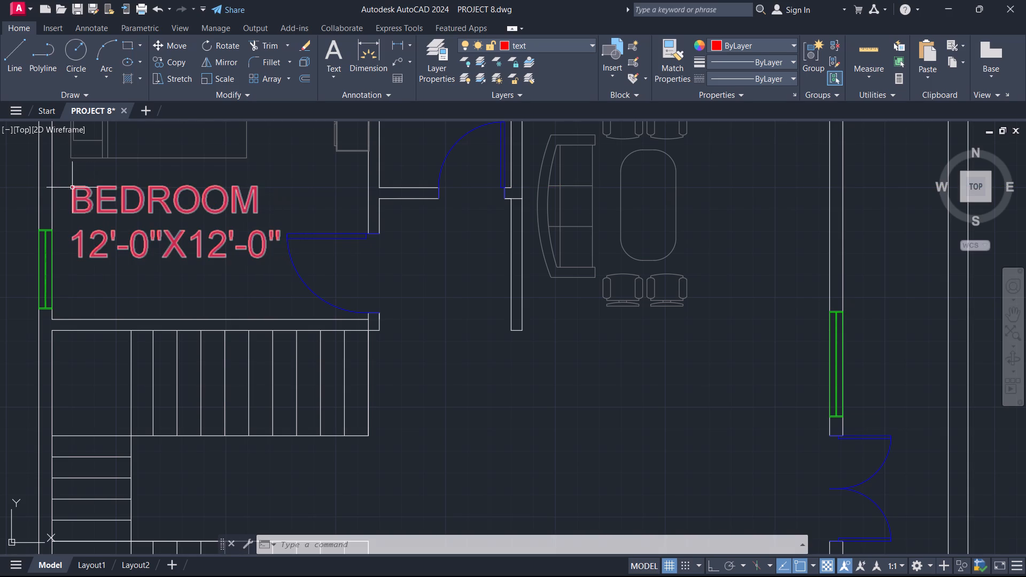
# Copy the bedroom label to the first plan's staircase, sofa room, central hall, dining area and the small corner room beside the dining area.
pyautogui.click(73, 189)
pyautogui.write('CO')
pyautogui.press('Return')
pyautogui.click(70, 190)
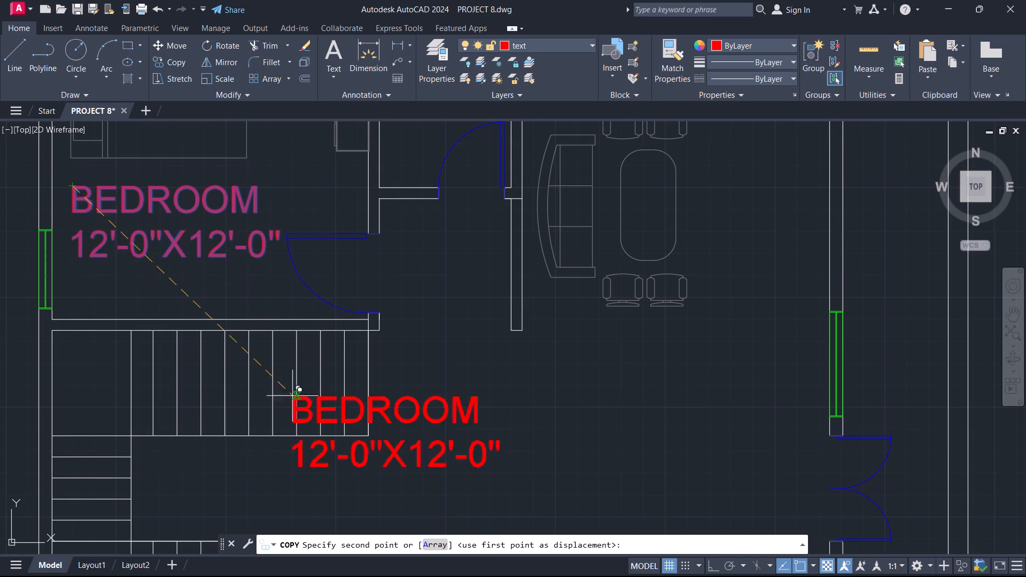
pyautogui.scroll(-1, 206, 418)
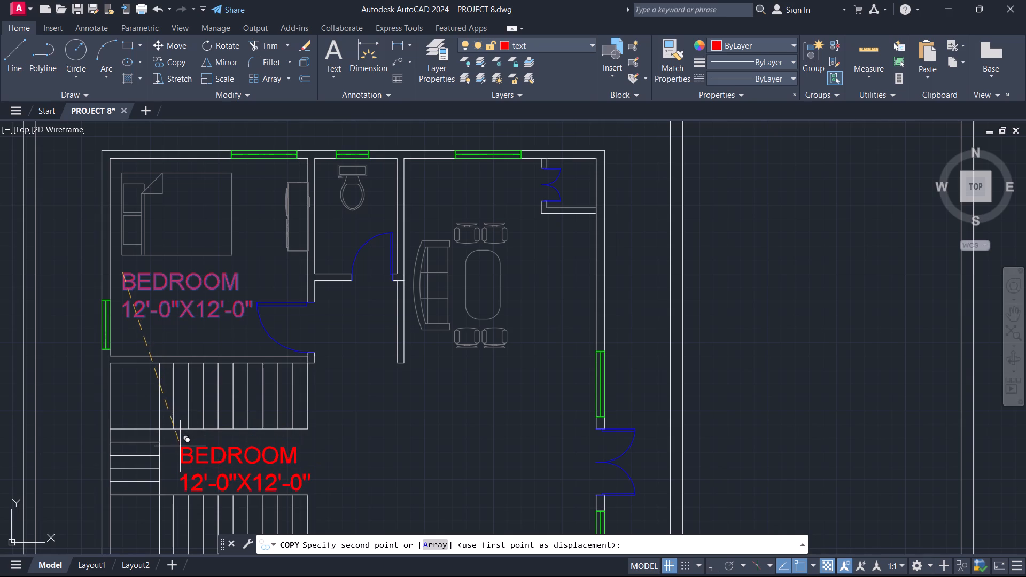
pyautogui.click(175, 451)
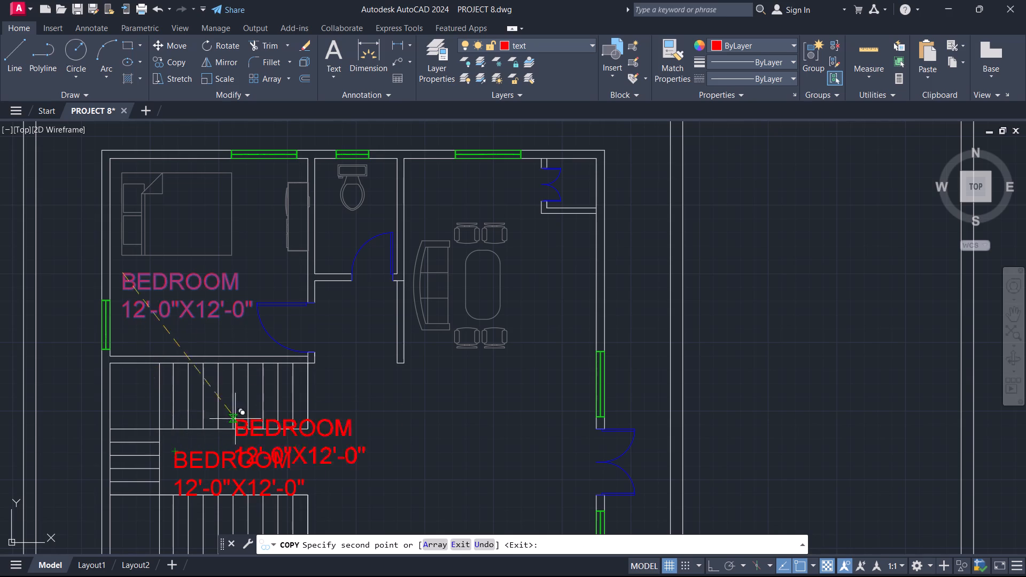
pyautogui.click(471, 251)
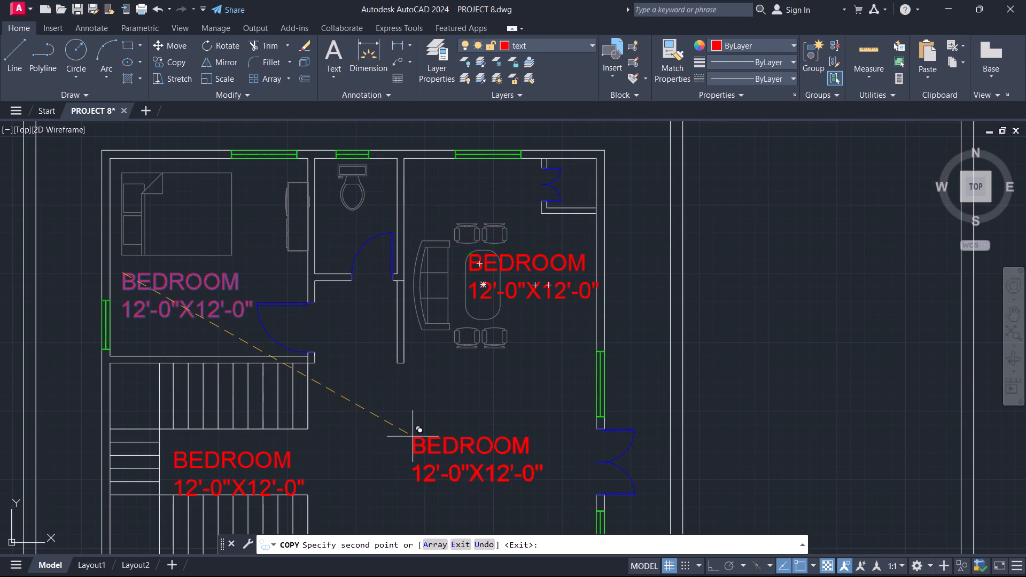
pyautogui.moveTo(414, 438); pyautogui.dragTo(414, 432)
pyautogui.scroll(-3, 429, 322)
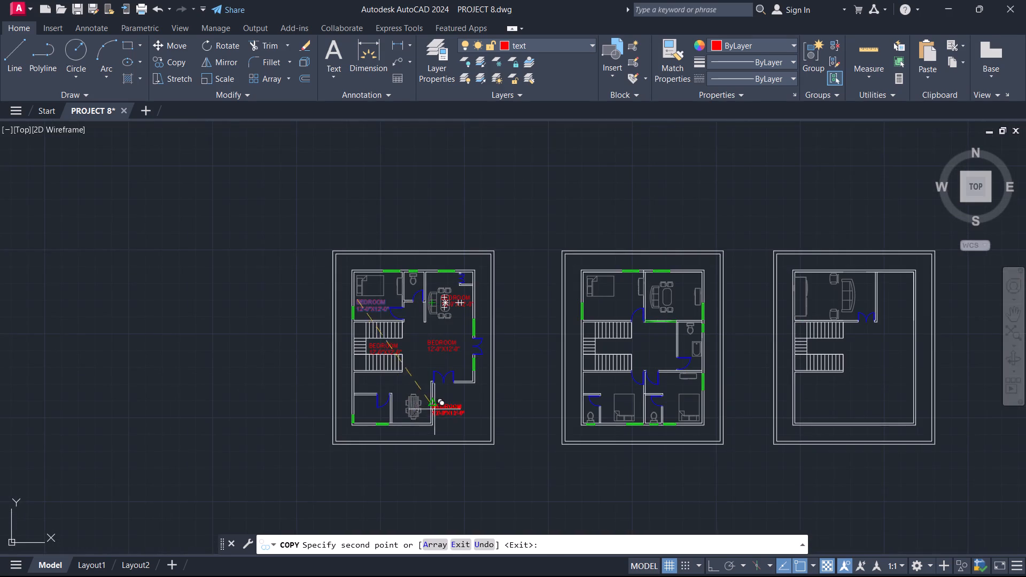
pyautogui.scroll(3, 435, 408)
pyautogui.click(271, 295)
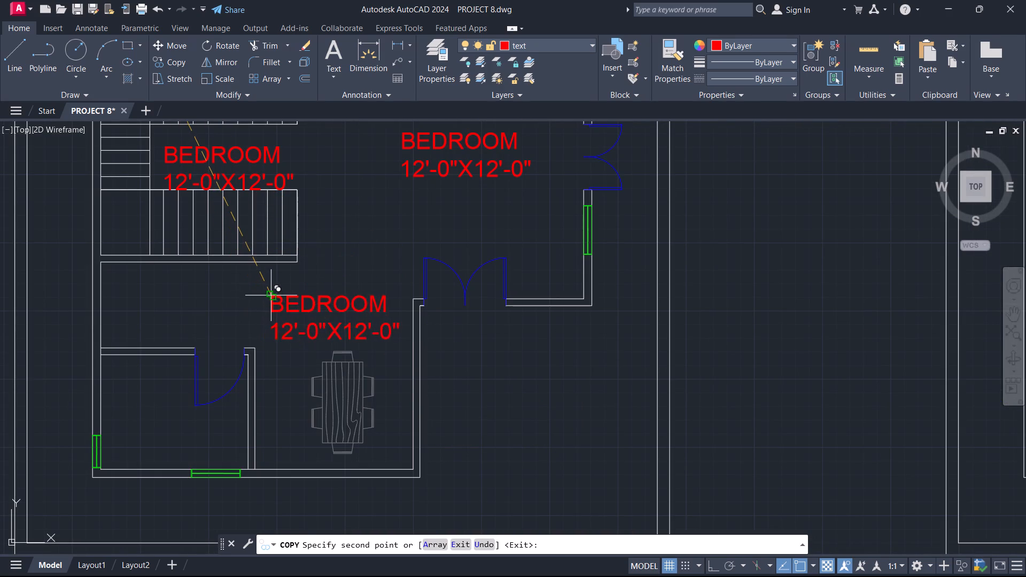
pyautogui.click(119, 410)
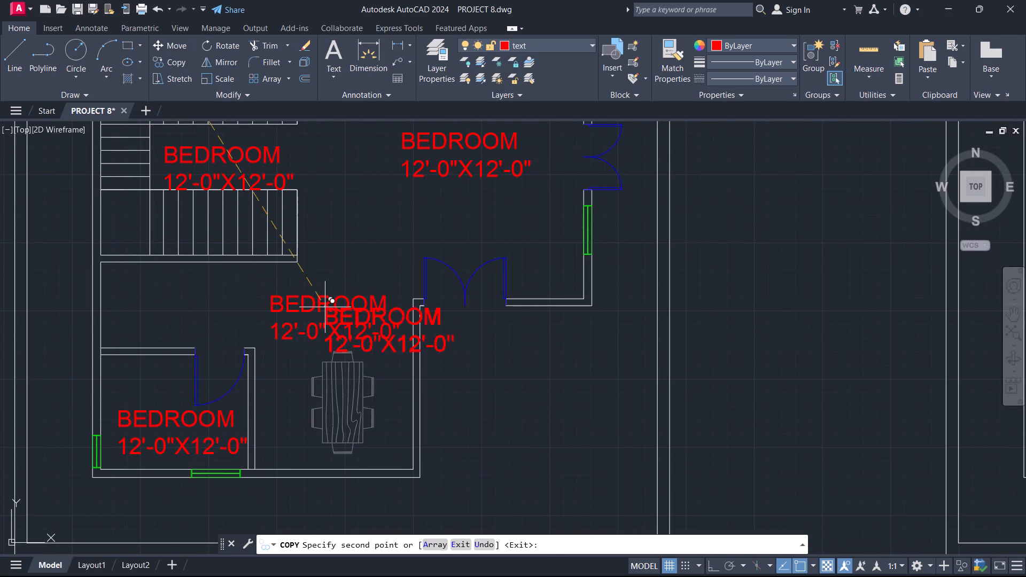
pyautogui.scroll(-2, 343, 289)
pyautogui.moveTo(694, 239); pyautogui.dragTo(570, 297, button='middle')
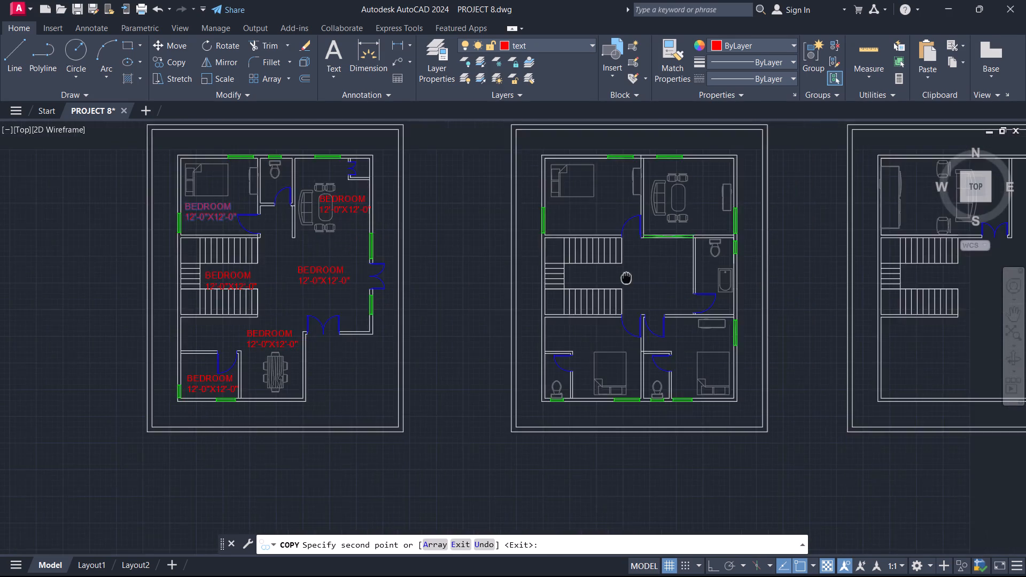
# Copy the BEDROOM 12'-0"X12'-0" label into the two upper rooms and two lower bedrooms of the middle floor plan.
pyautogui.moveTo(570, 297); pyautogui.dragTo(507, 333, button='middle')
pyautogui.scroll(1, 441, 266)
pyautogui.click(444, 260)
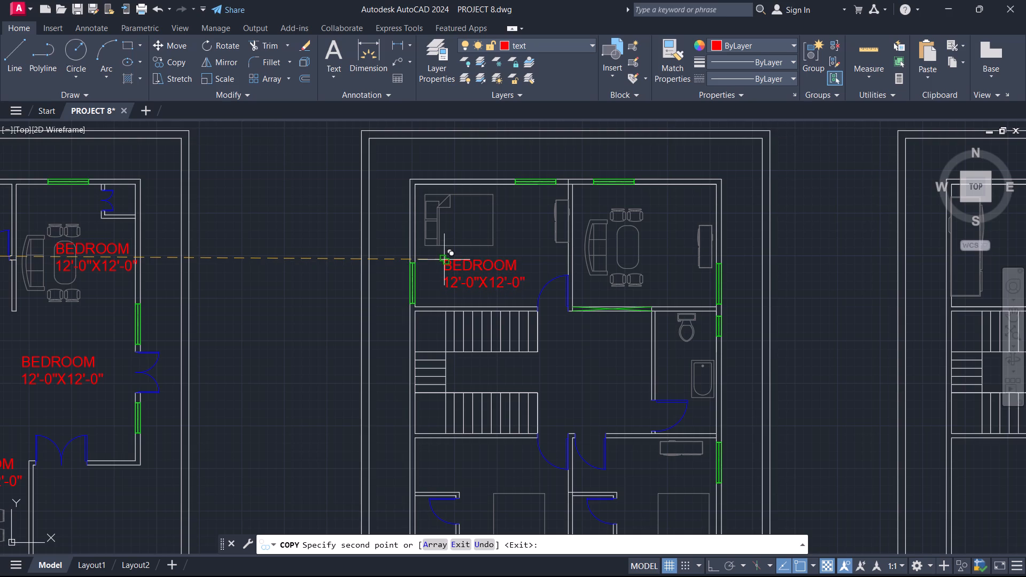
pyautogui.scroll(-2, 500, 246)
pyautogui.scroll(2, 485, 345)
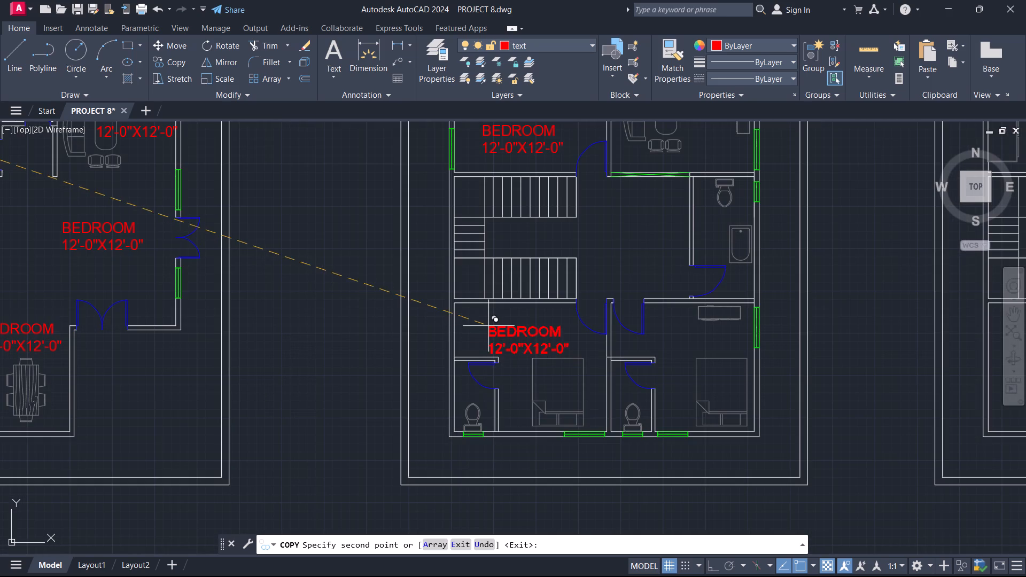
pyautogui.click(486, 317)
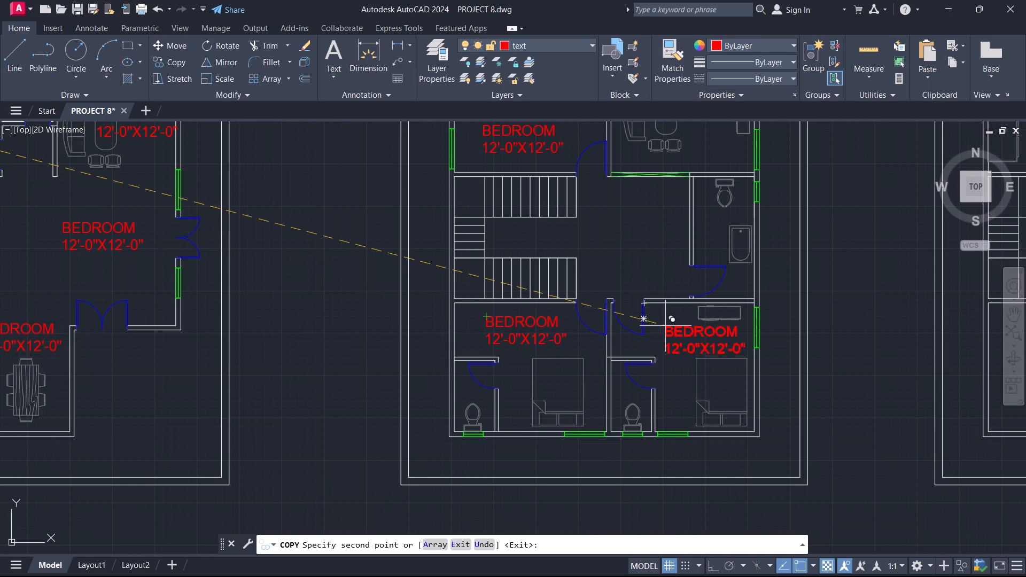
pyautogui.click(665, 326)
pyautogui.moveTo(643, 221); pyautogui.dragTo(413, 378, button='middle')
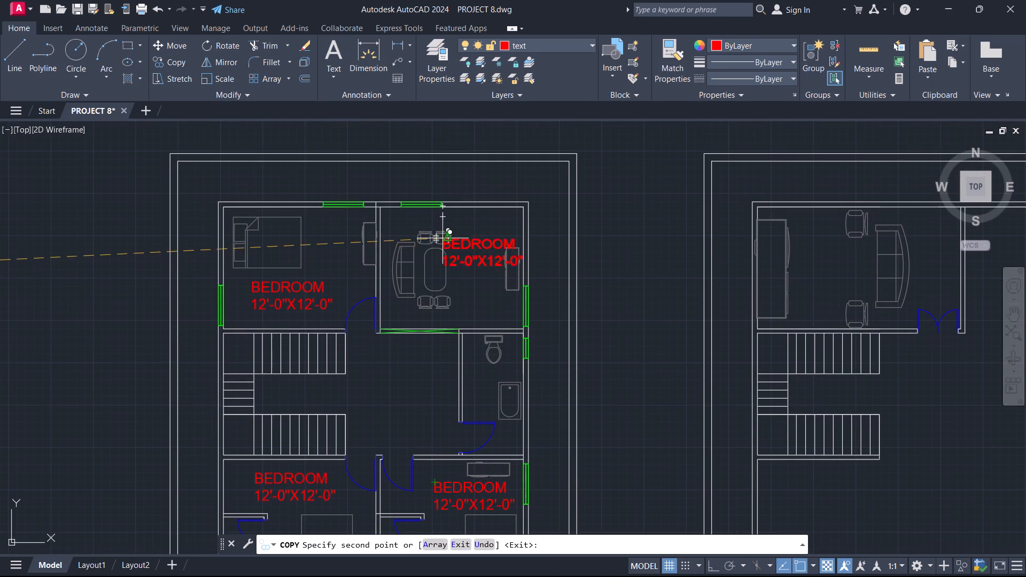
pyautogui.click(446, 215)
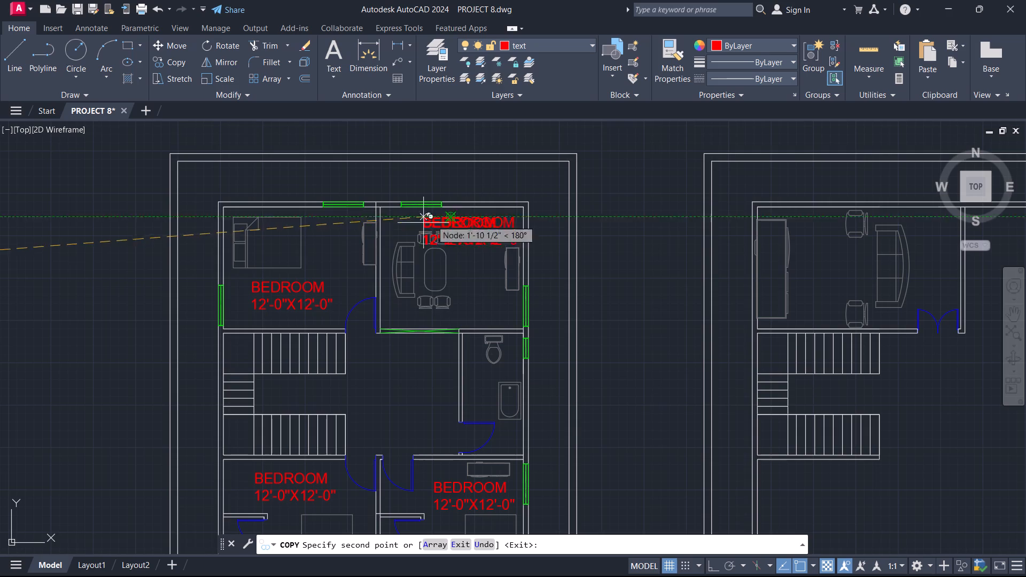
# Copy the BEDROOM label into the furnished upper room and the open lower area of the third floor plan.
pyautogui.scroll(-1, 606, 297)
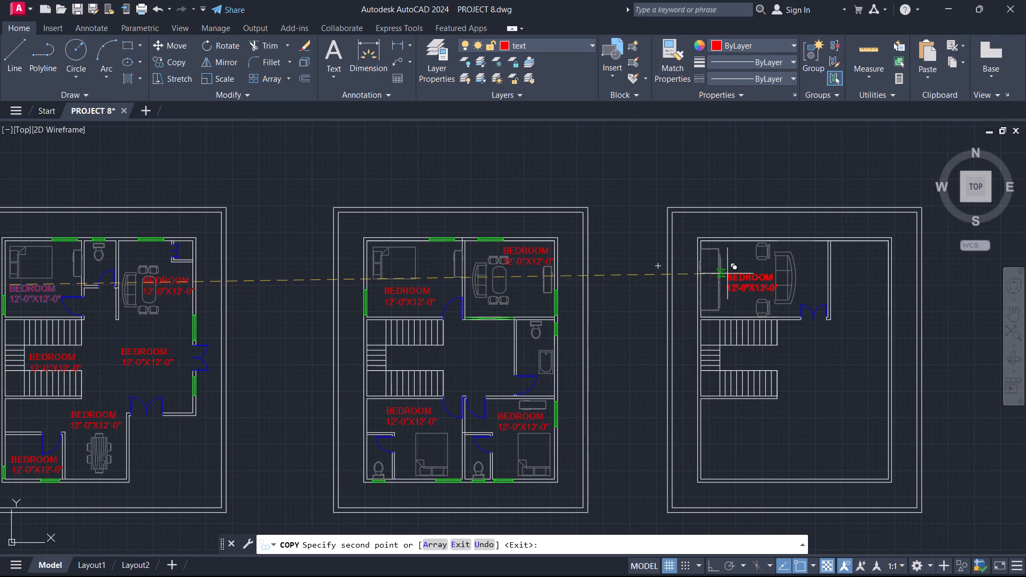
pyautogui.scroll(2, 730, 271)
pyautogui.click(721, 269)
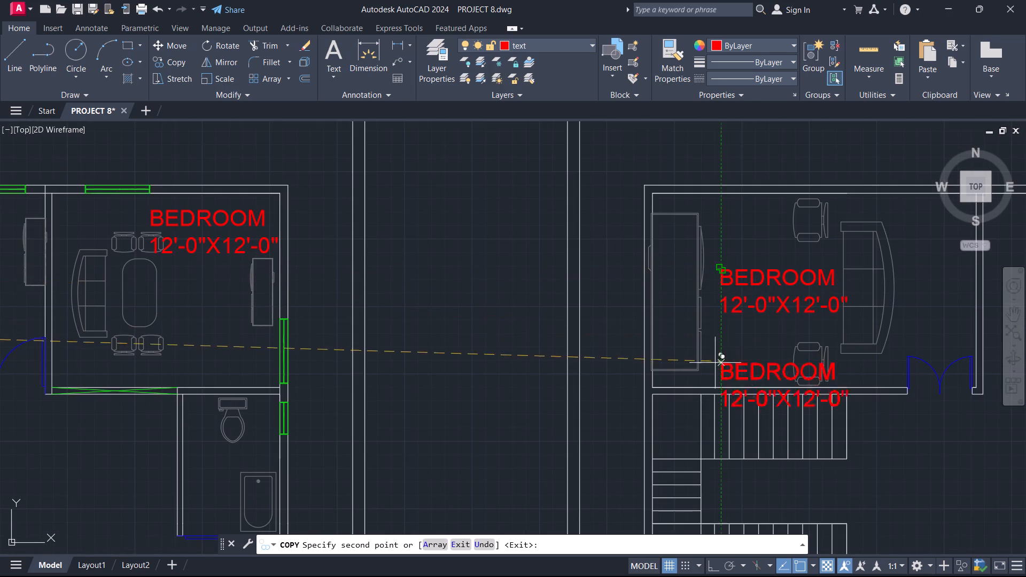
pyautogui.scroll(-2, 719, 338)
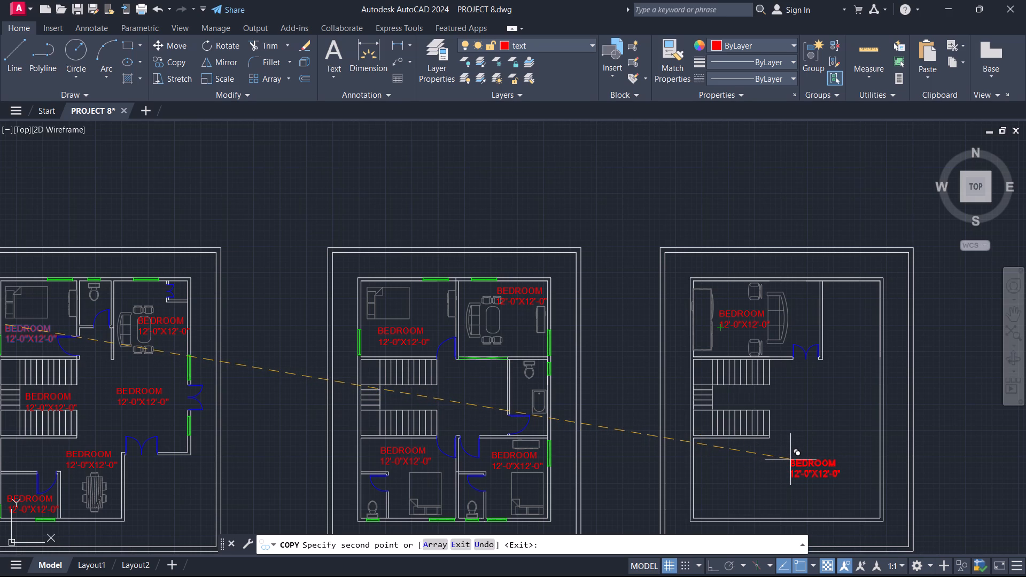
pyautogui.click(790, 459)
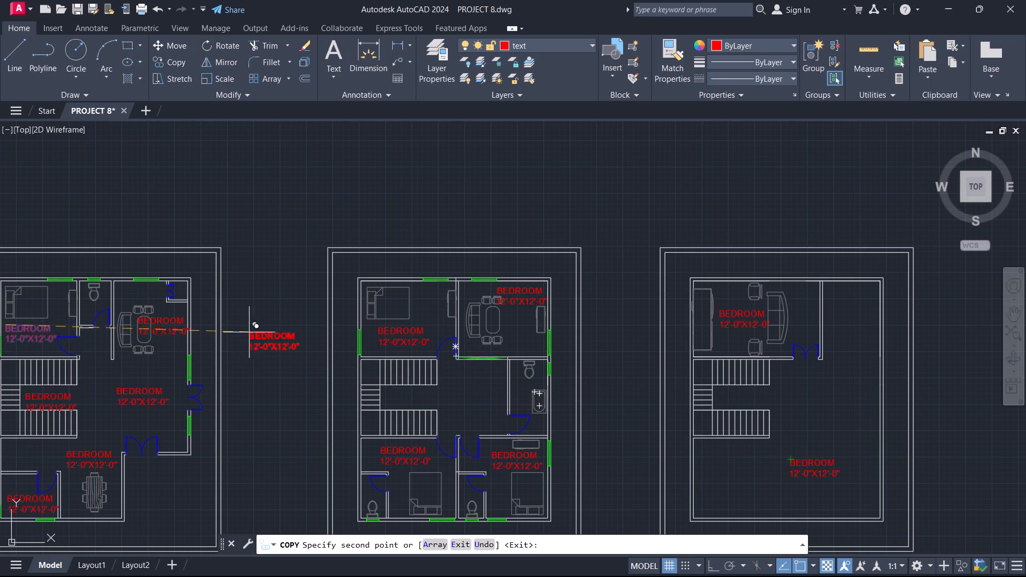
pyautogui.press('Escape')
# Replace the label text between the stair flights of the first floor plan with STAIRCASE, removing the size line.
pyautogui.moveTo(263, 329); pyautogui.dragTo(439, 277, button='middle')
pyautogui.scroll(1, 237, 348)
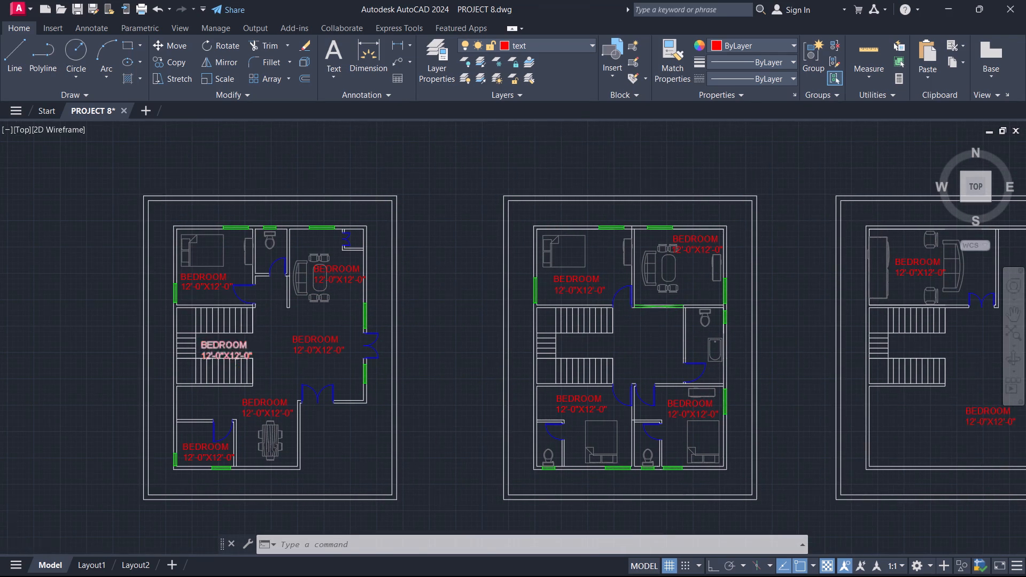
pyautogui.doubleClick(246, 342)
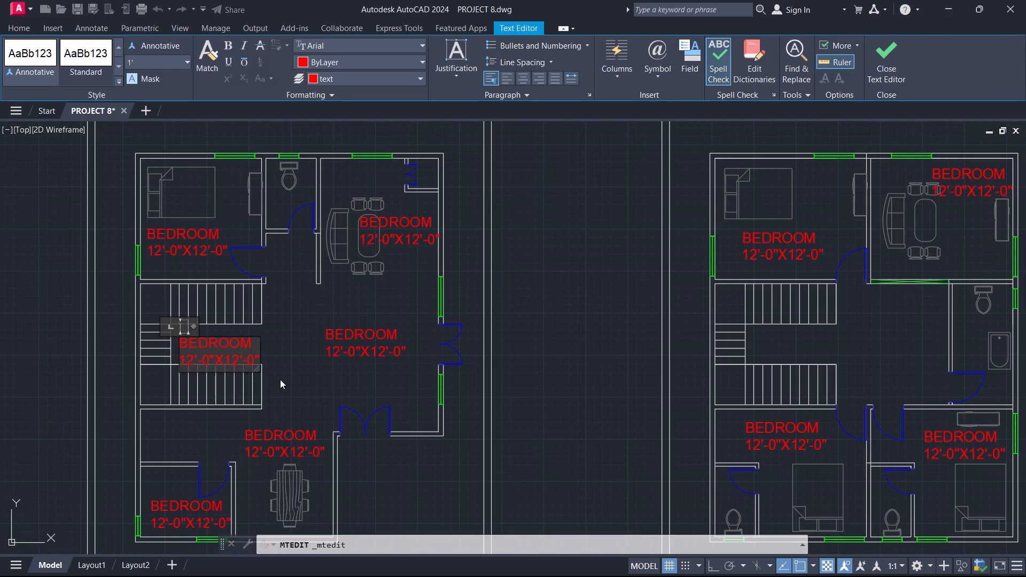
pyautogui.press('Down')
pyautogui.press('Right')
pyautogui.press('Right')
pyautogui.press('Right')
pyautogui.press('Right')
pyautogui.press('Right')
pyautogui.press('Right')
pyautogui.press('Right')
pyautogui.press('Right')
pyautogui.press('BackSpace')
pyautogui.press('BackSpace')
pyautogui.press('BackSpace')
pyautogui.press('BackSpace')
pyautogui.press('BackSpace')
pyautogui.press('BackSpace')
pyautogui.press('BackSpace')
pyautogui.press('BackSpace')
pyautogui.press('BackSpace')
pyautogui.press('BackSpace')
pyautogui.press('BackSpace')
pyautogui.press('BackSpace')
pyautogui.press('BackSpace')
pyautogui.press('BackSpace')
pyautogui.press('BackSpace')
pyautogui.press('BackSpace')
pyautogui.press('BackSpace')
pyautogui.press('BackSpace')
pyautogui.press('BackSpace')
pyautogui.press('BackSpace')
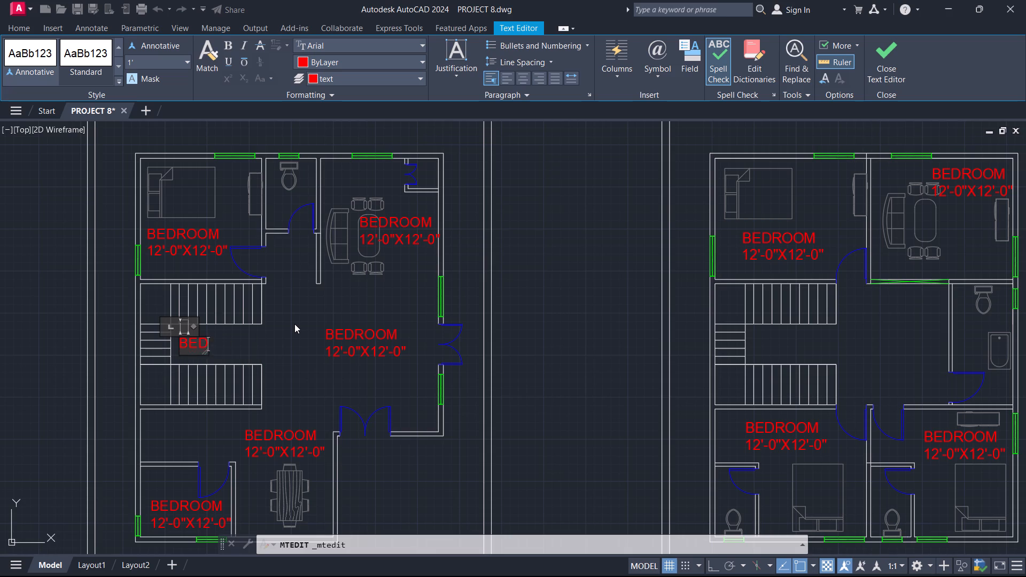
pyautogui.write('STAIR')
pyautogui.write('CASE')
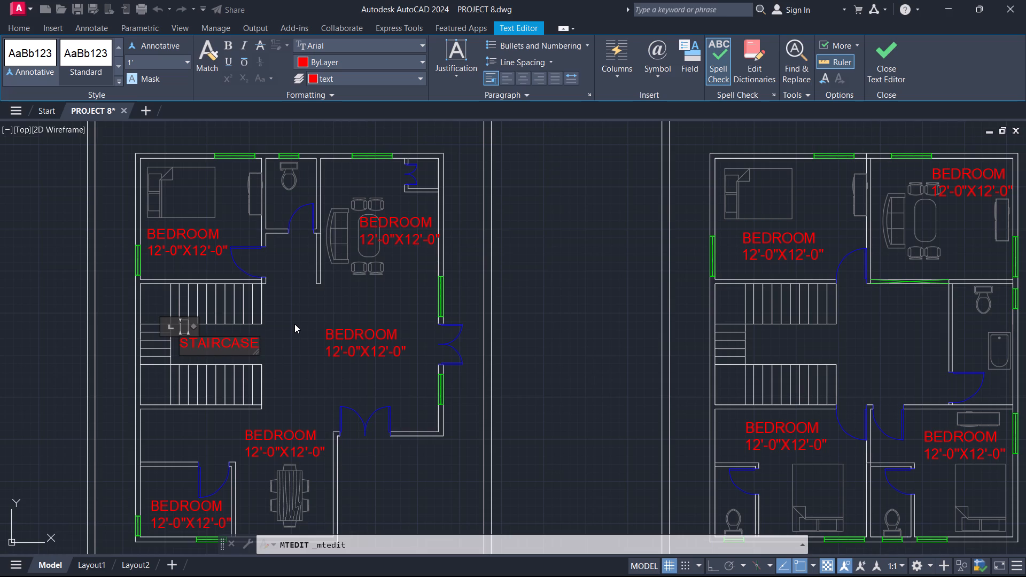
pyautogui.click(295, 332)
# Replace the label text over the sofa and dining set of the first floor plan with LIVINGROOM, removing the size line.
pyautogui.doubleClick(424, 239)
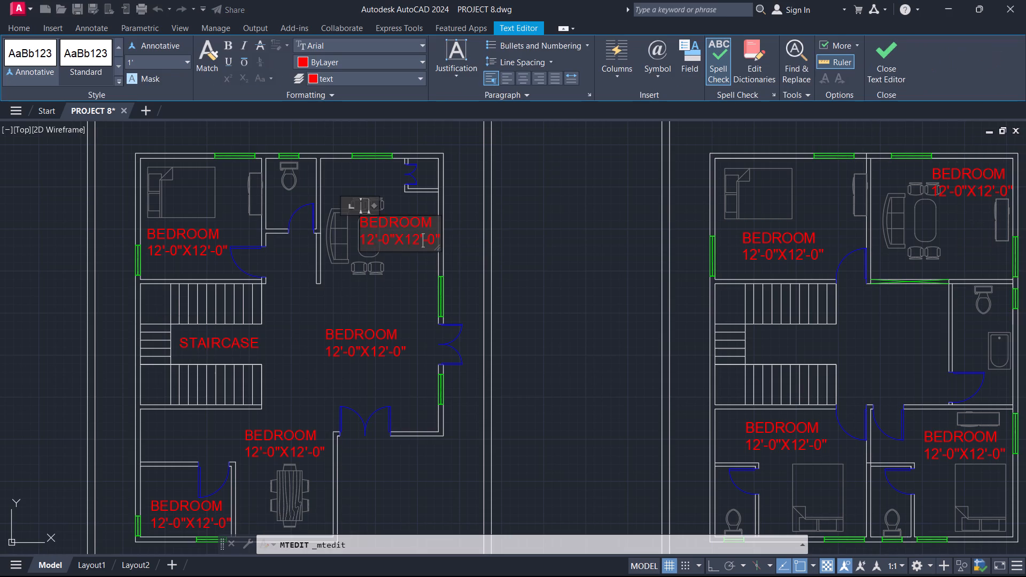
pyautogui.click(434, 239)
pyautogui.press('Right')
pyautogui.press('BackSpace')
pyautogui.press('BackSpace')
pyautogui.press('BackSpace')
pyautogui.press('BackSpace')
pyautogui.press('BackSpace')
pyautogui.press('BackSpace')
pyautogui.press('BackSpace')
pyautogui.press('BackSpace')
pyautogui.press('BackSpace')
pyautogui.press('BackSpace')
pyautogui.press('BackSpace')
pyautogui.press('BackSpace')
pyautogui.press('BackSpace')
pyautogui.press('BackSpace')
pyautogui.press('BackSpace')
pyautogui.press('BackSpace')
pyautogui.press('BackSpace')
pyautogui.press('BackSpace')
pyautogui.press('BackSpace')
pyautogui.press('BackSpace')
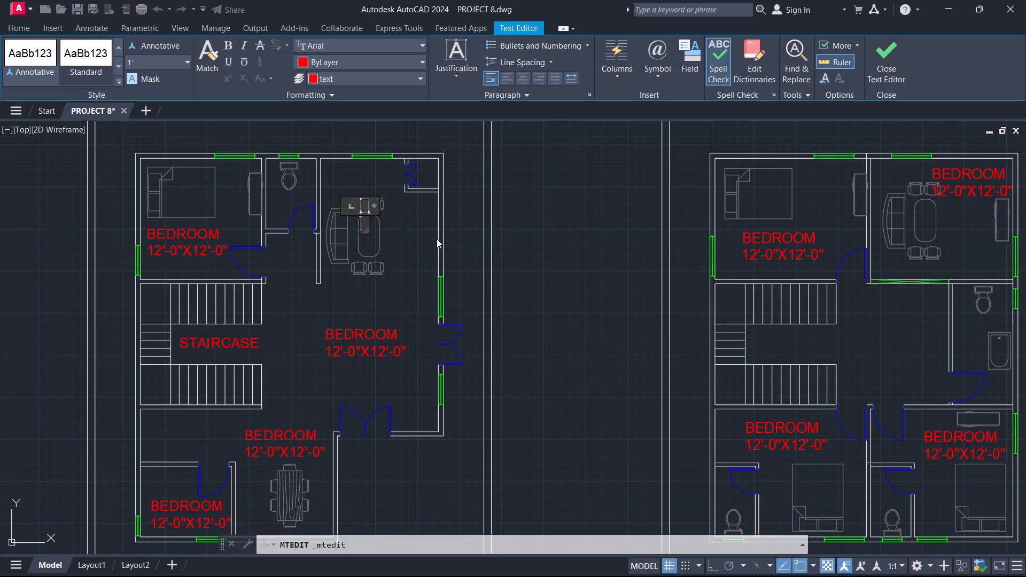
pyautogui.write('LIVING')
pyautogui.write('ROOM')
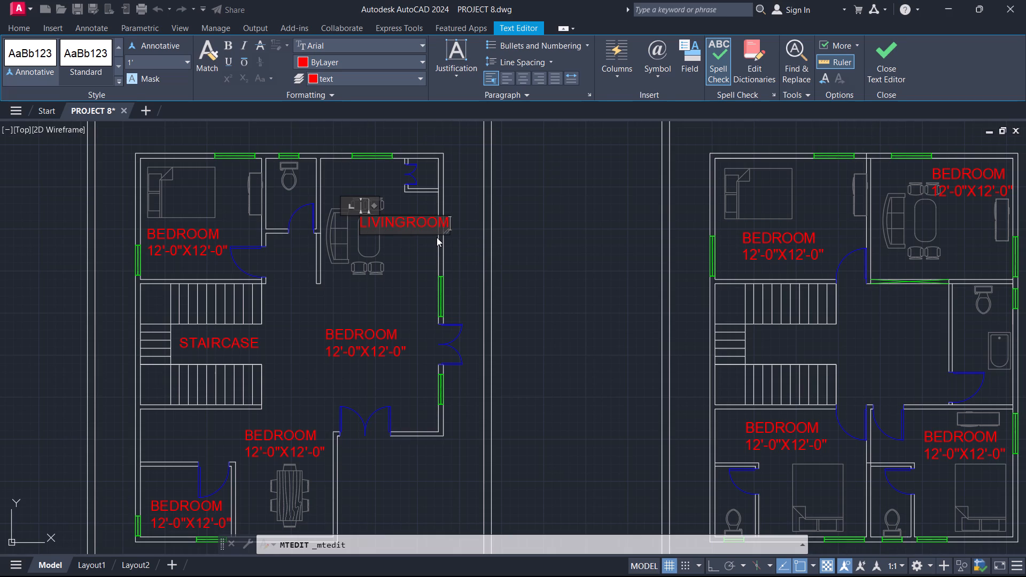
pyautogui.doubleClick(425, 230)
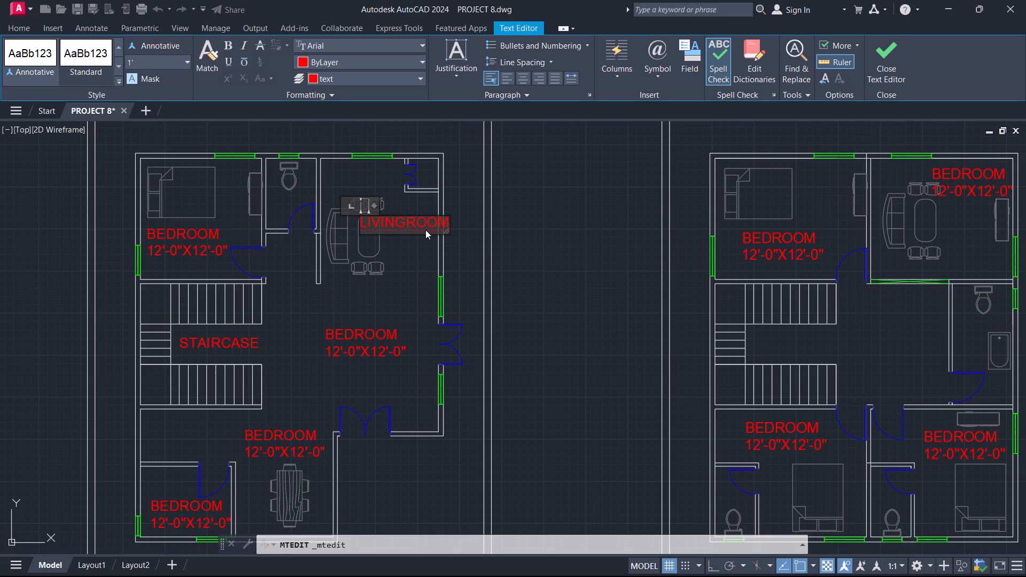
pyautogui.click(422, 238)
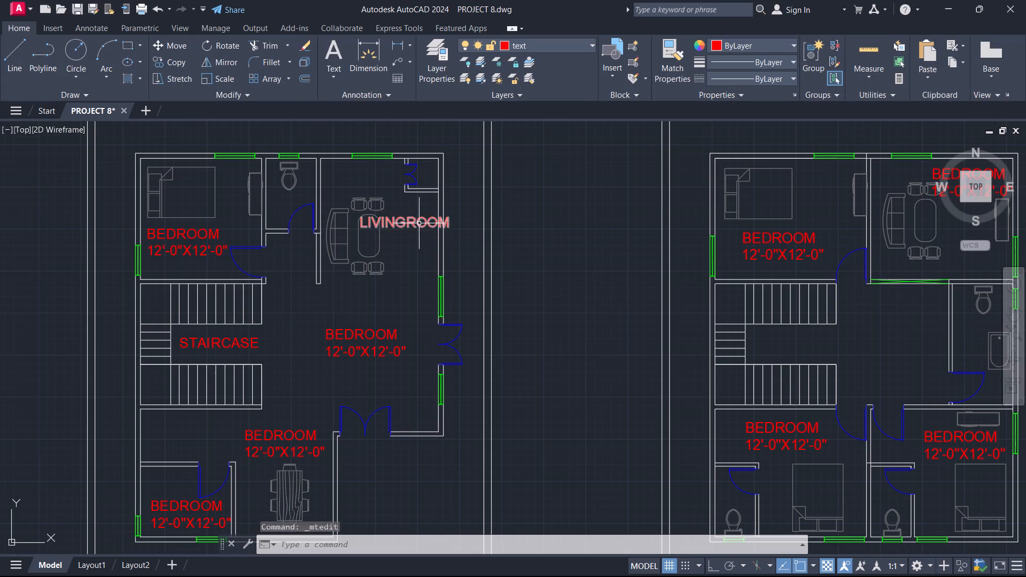
# Rotate the LIVINGROOM label to run vertically, reading from top to bottom, with Ortho on.
pyautogui.click(421, 222)
pyautogui.write('RO')
pyautogui.press('Return')
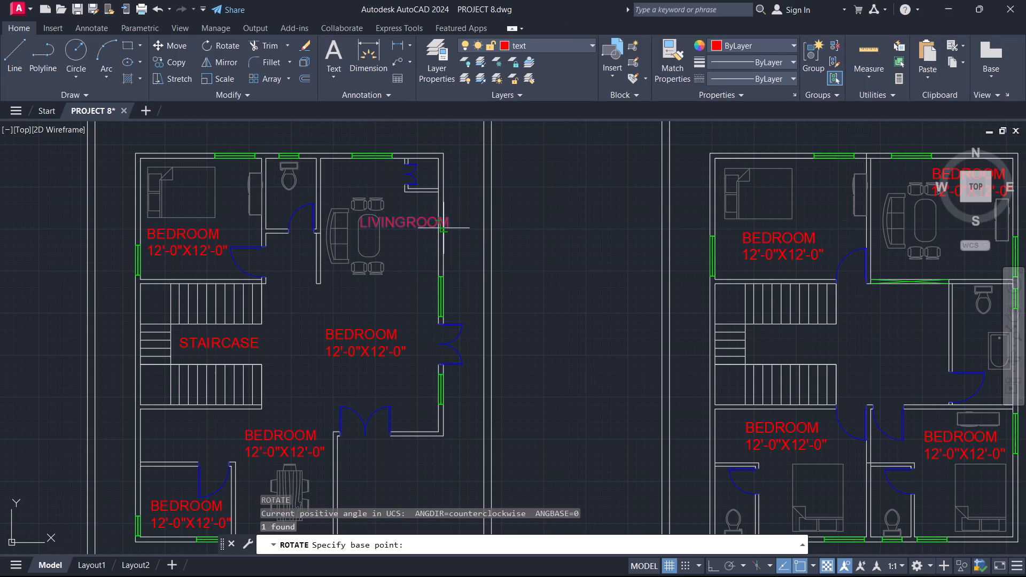
pyautogui.click(409, 230)
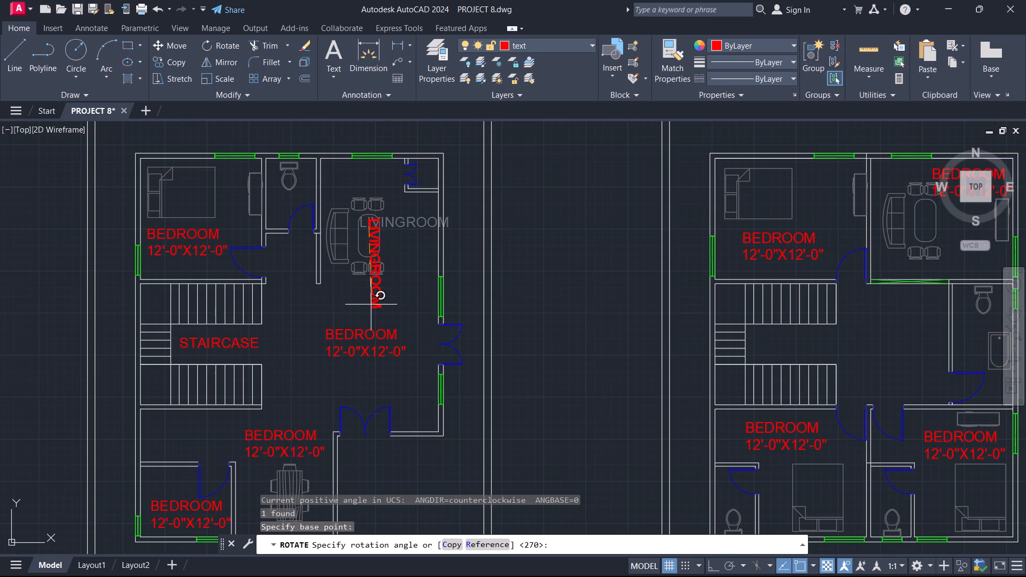
pyautogui.press('F8')
pyautogui.click(372, 306)
# Move the vertical LIVINGROOM label off the furniture to the clear space beside the room's outer window wall, with Ortho off.
pyautogui.click(377, 293)
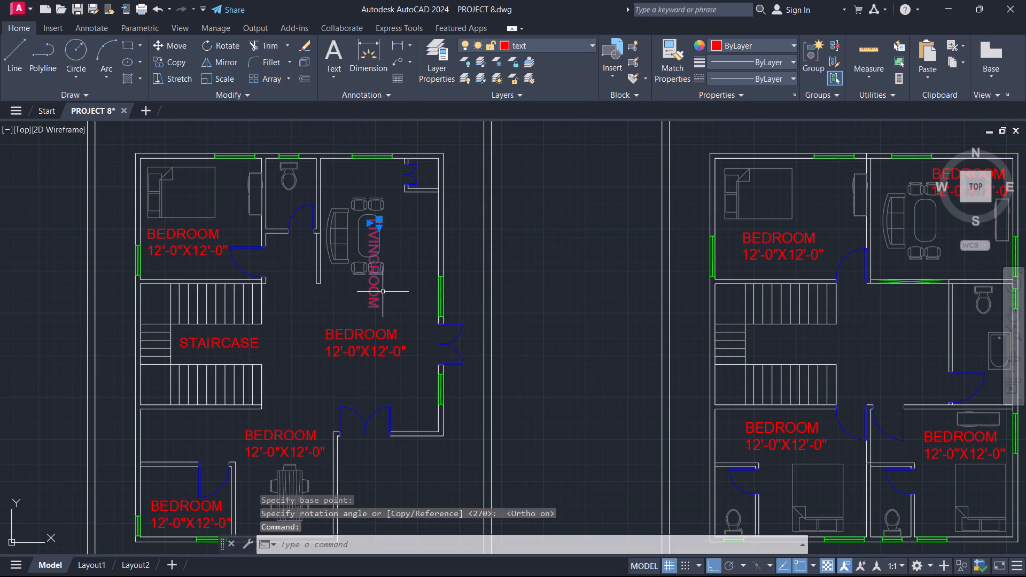
pyautogui.press('m')
pyautogui.press('Return')
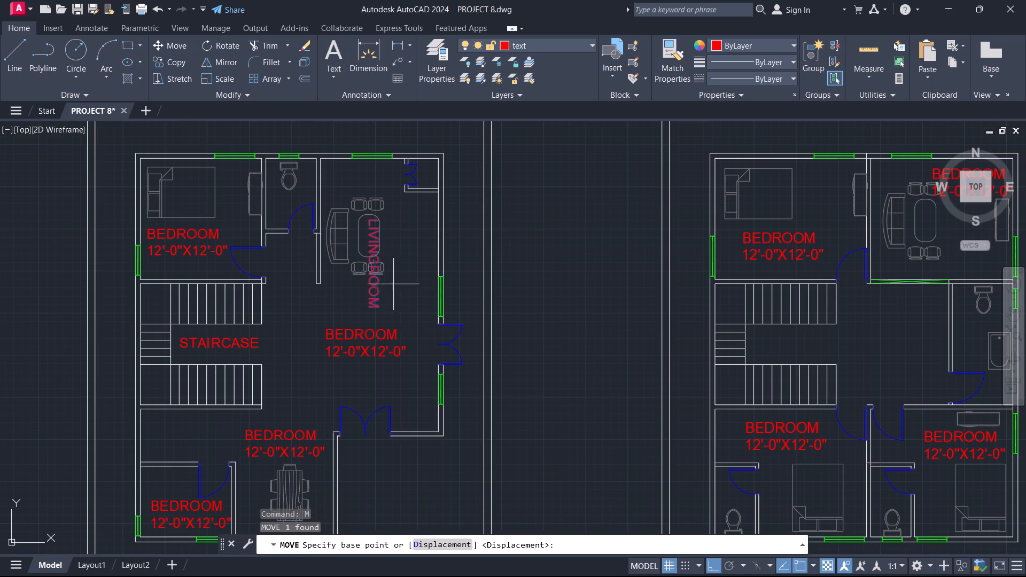
pyautogui.moveTo(376, 258); pyautogui.dragTo(392, 255)
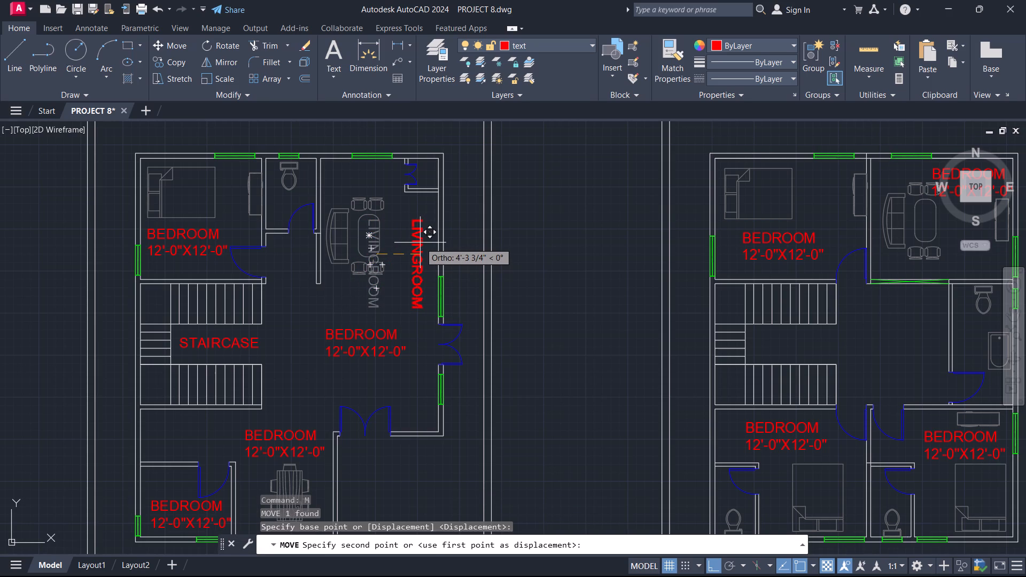
pyautogui.press('F8')
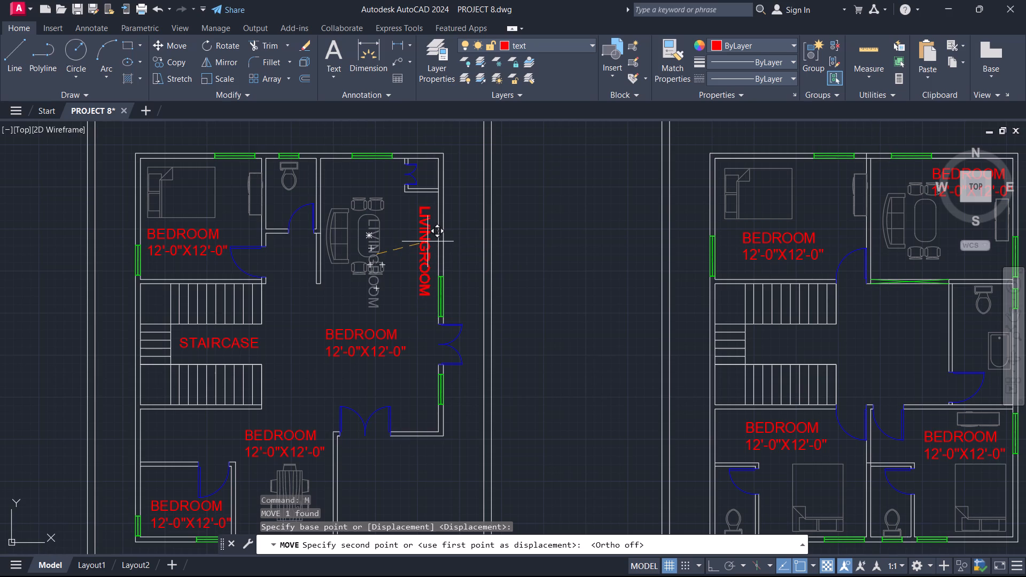
pyautogui.click(429, 241)
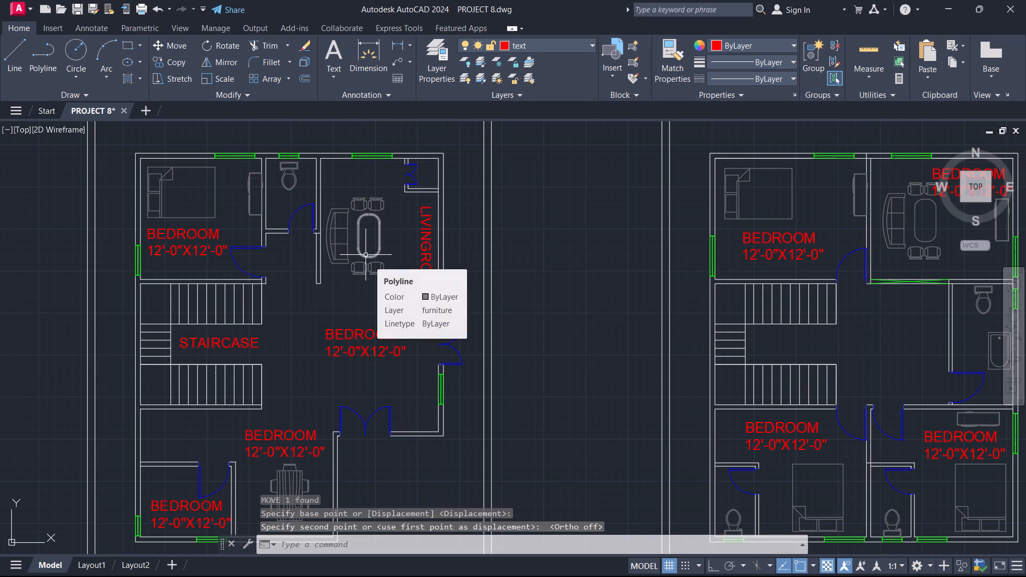
pyautogui.press('space')
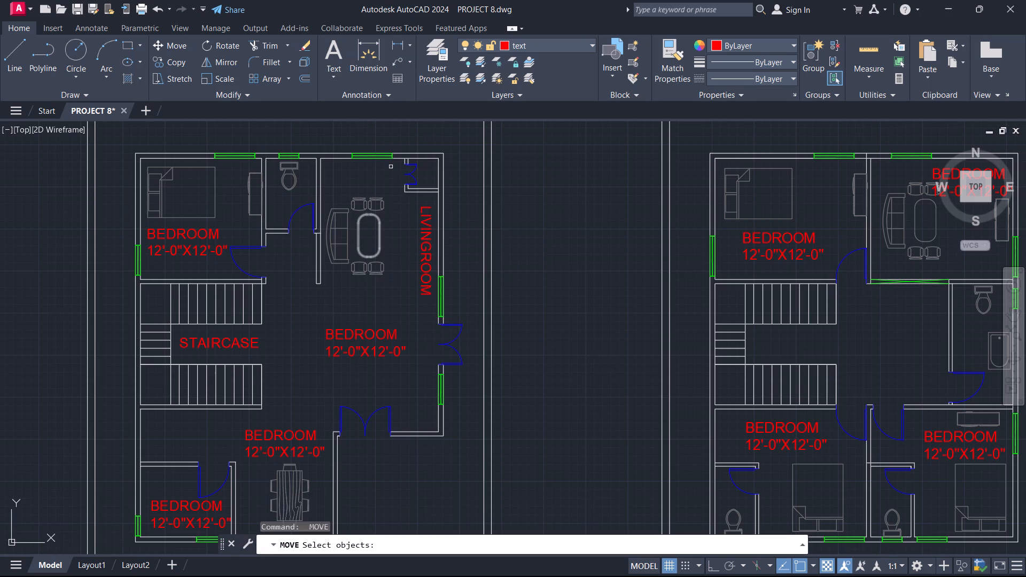
pyautogui.press('Escape')
# Measure the living room's clear width from the end of the partition wall to the outer wall with a linear dimension.
pyautogui.click(398, 42)
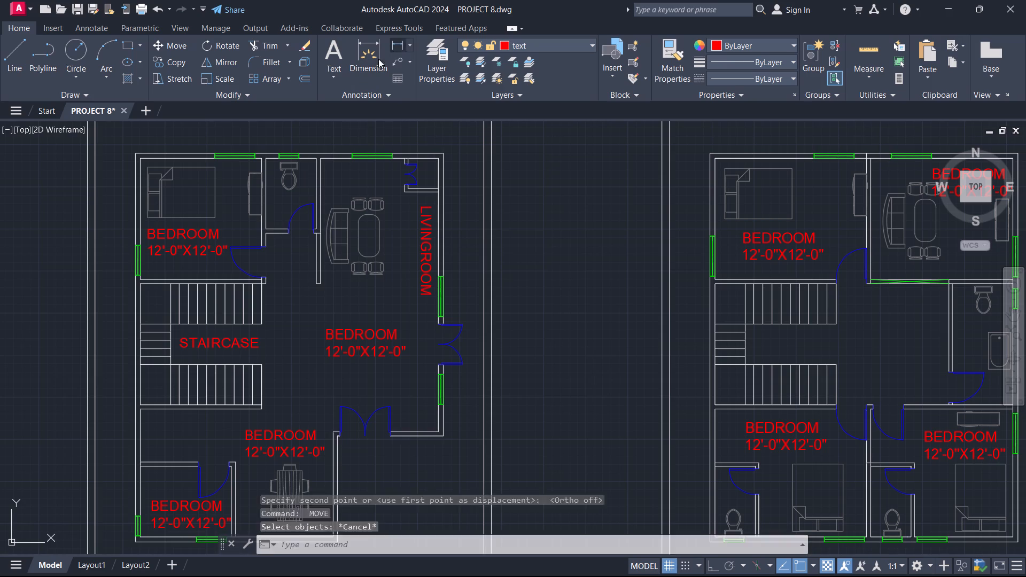
pyautogui.moveTo(324, 285); pyautogui.dragTo(338, 285)
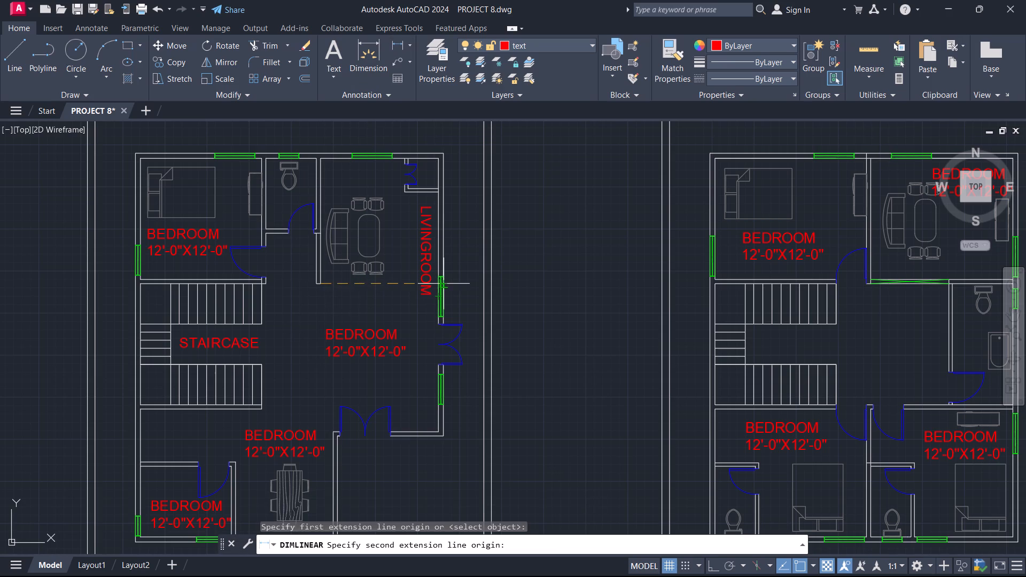
pyautogui.scroll(2, 446, 287)
pyautogui.press('space')
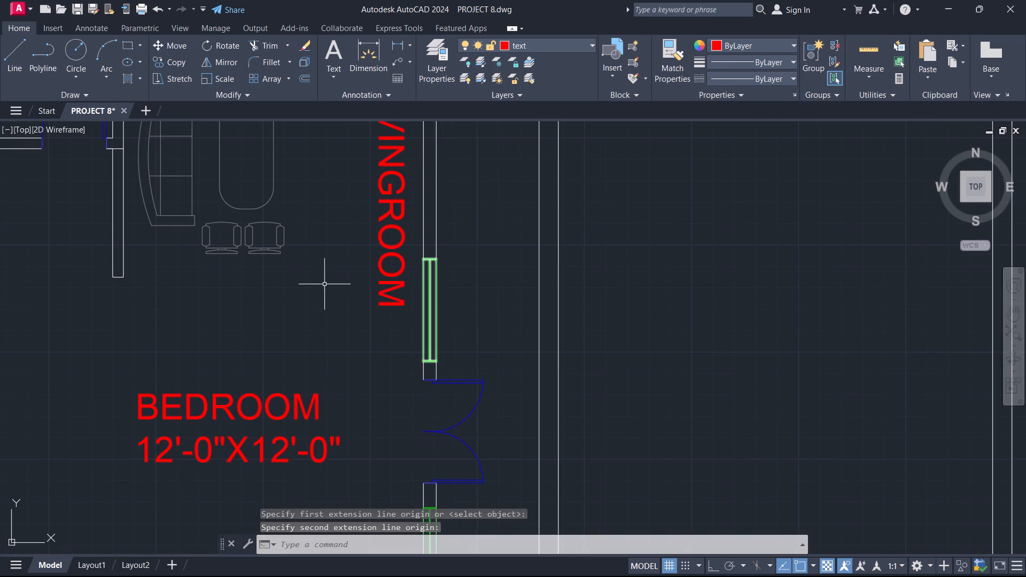
pyautogui.press('space')
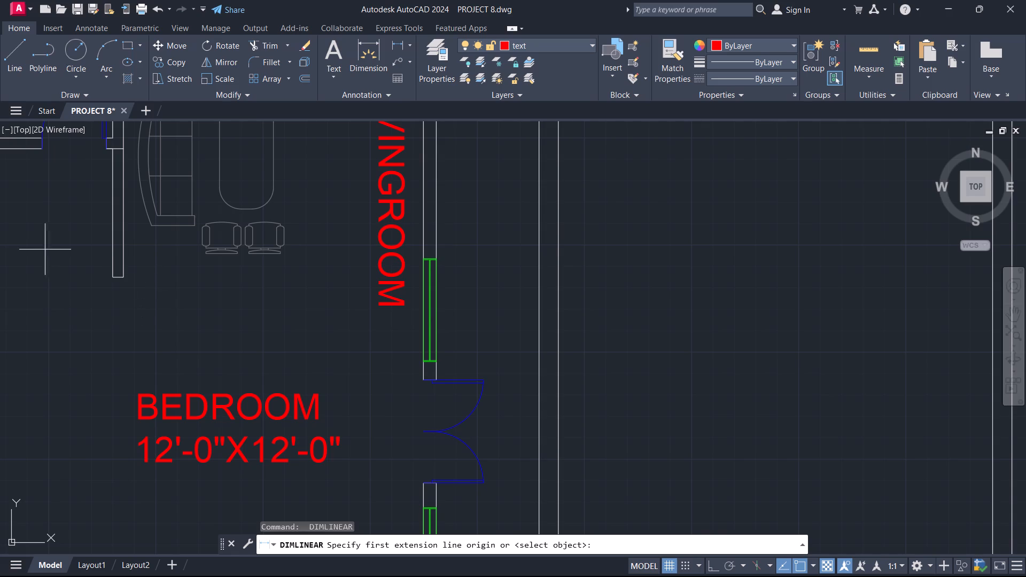
pyautogui.click(126, 276)
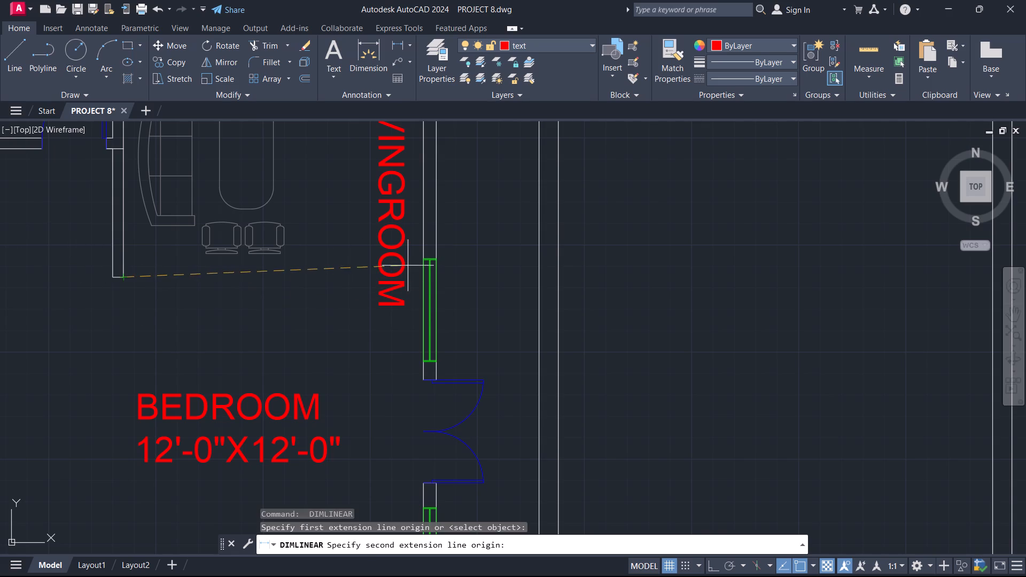
pyautogui.click(422, 279)
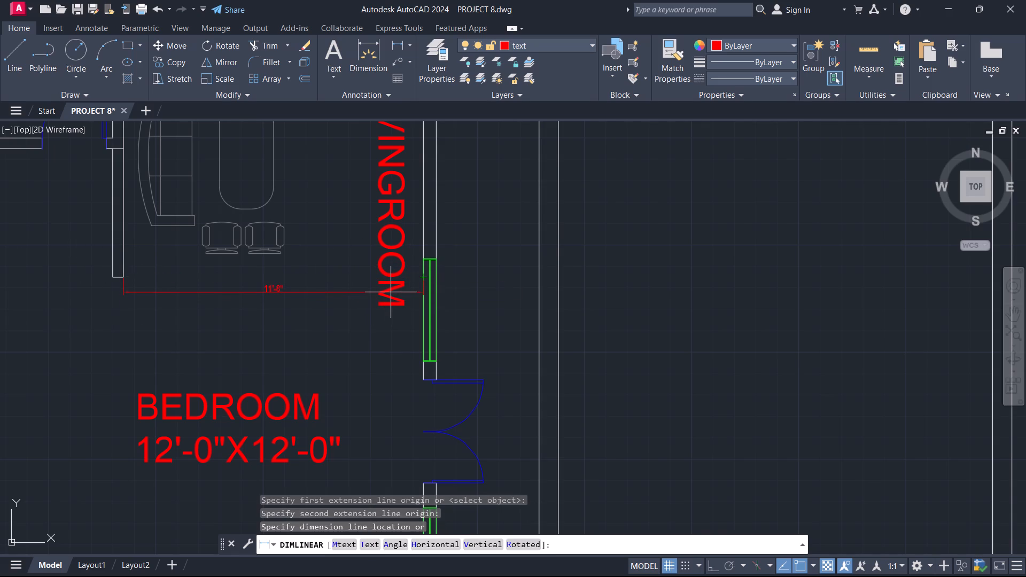
pyautogui.press('Escape')
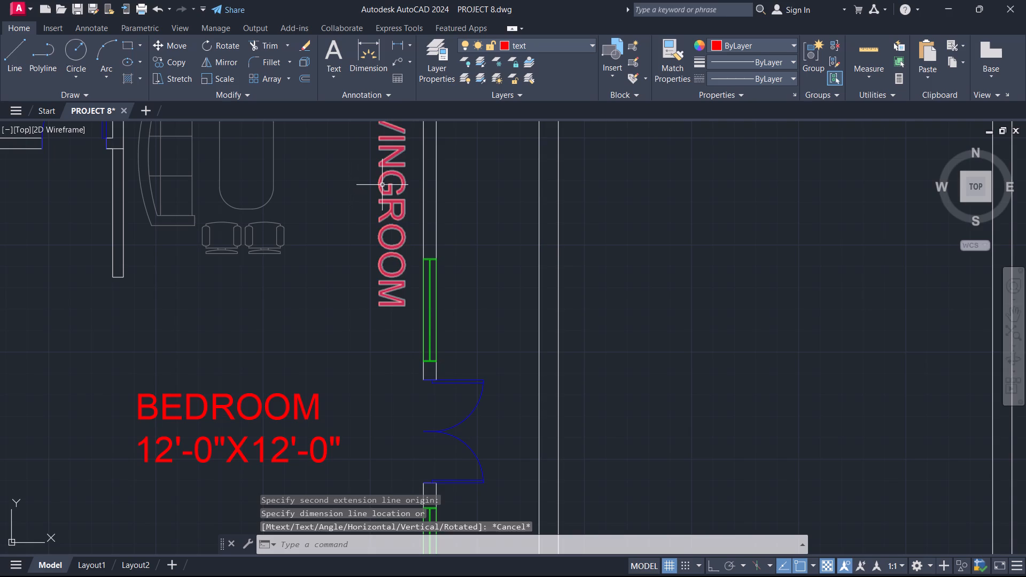
# Add the size line 12'-0"X11'-8" beneath LIVINGROOM in the vertical label of the first floor plan.
pyautogui.doubleClick(383, 185)
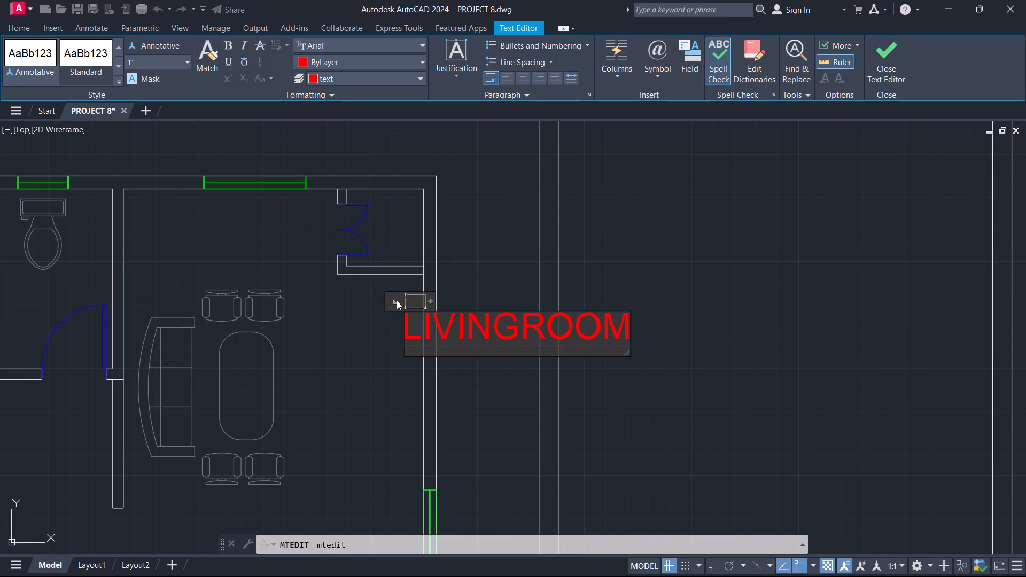
pyautogui.press('Right')
pyautogui.press('Right')
pyautogui.press('Right')
pyautogui.press('Right')
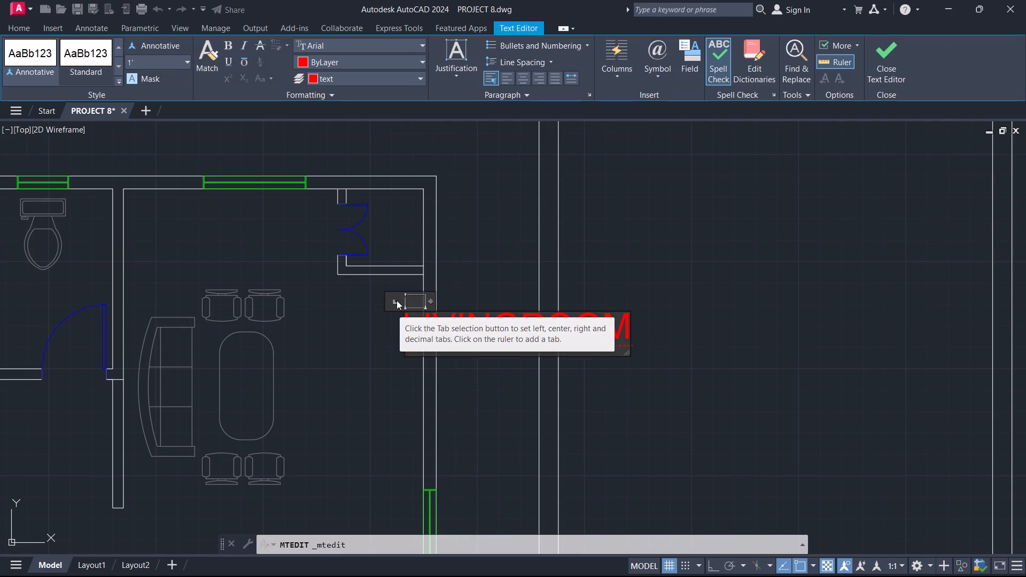
pyautogui.press('Right')
pyautogui.press('Return')
pyautogui.write('12')
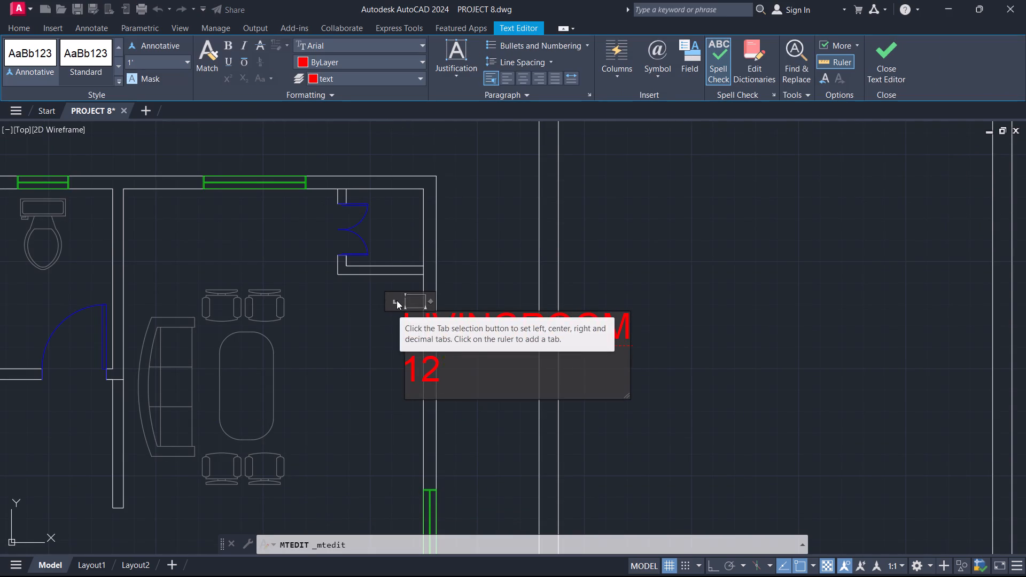
pyautogui.press("'")
pyautogui.write('-0"')
pyautogui.write('X11')
pyautogui.press("'")
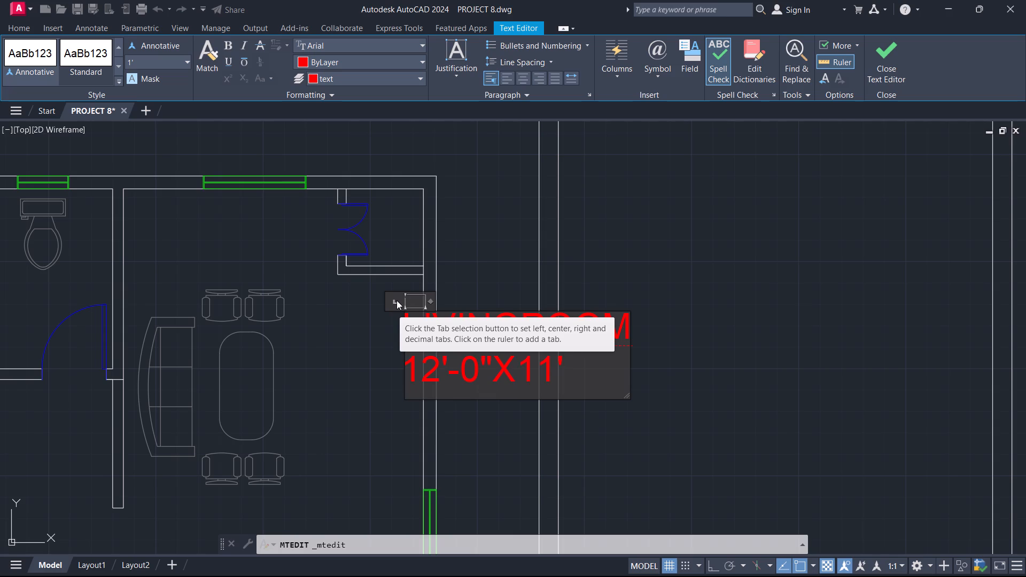
pyautogui.press('-')
pyautogui.press('8')
pyautogui.hotkey('shift', '"')
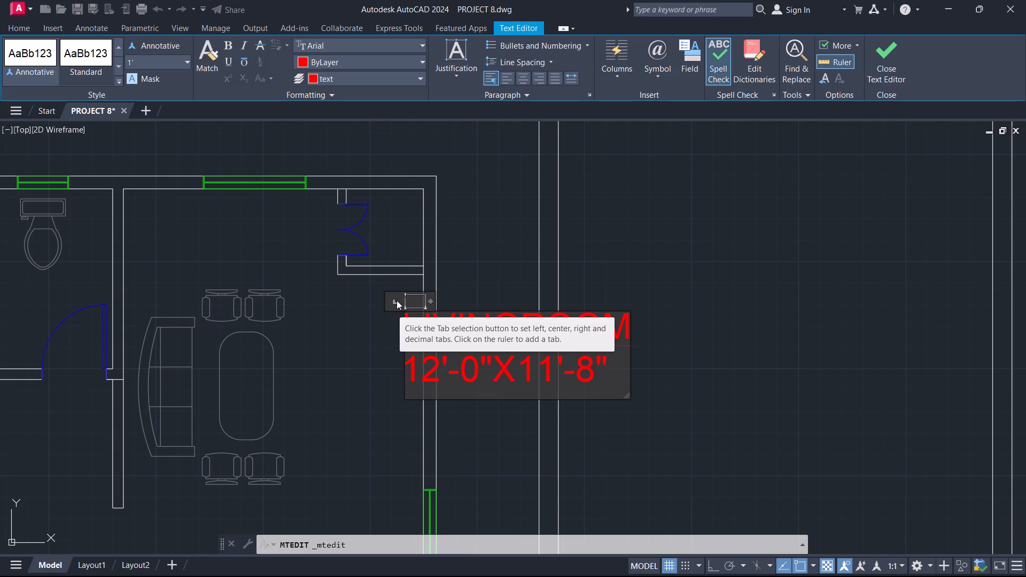
pyautogui.click(607, 419)
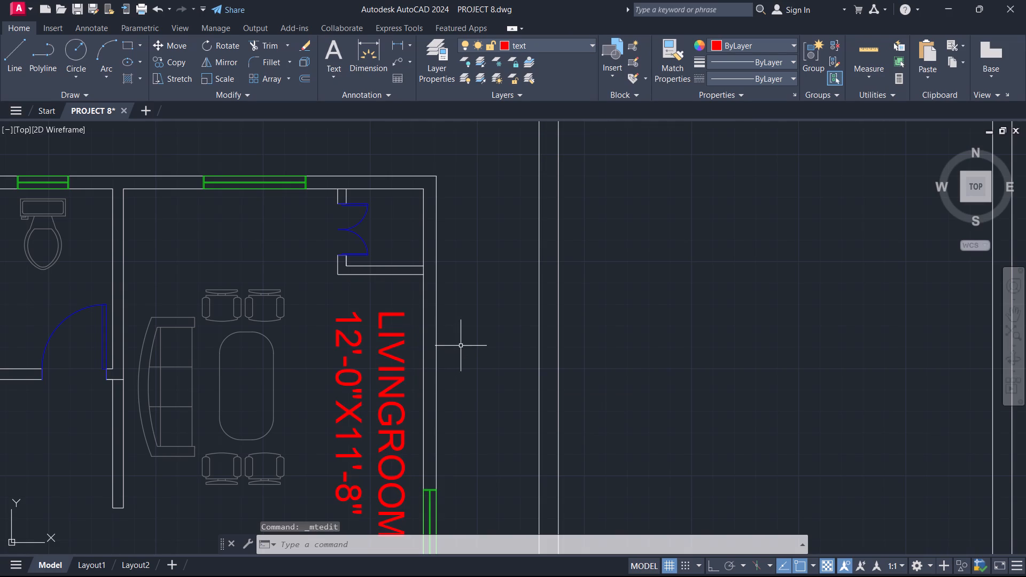
# Measure the open hall's width from the upper stair flight's corner to the outer wall at the double door with a linear dimension.
pyautogui.moveTo(465, 338); pyautogui.dragTo(518, 176, button='middle')
pyautogui.scroll(-1, 525, 176)
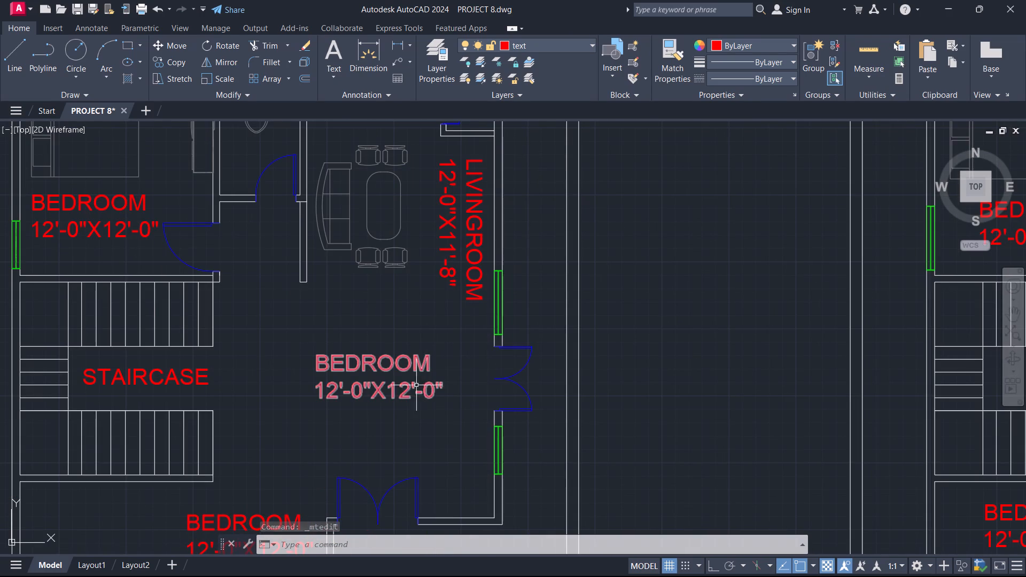
pyautogui.moveTo(375, 408); pyautogui.dragTo(395, 333, button='middle')
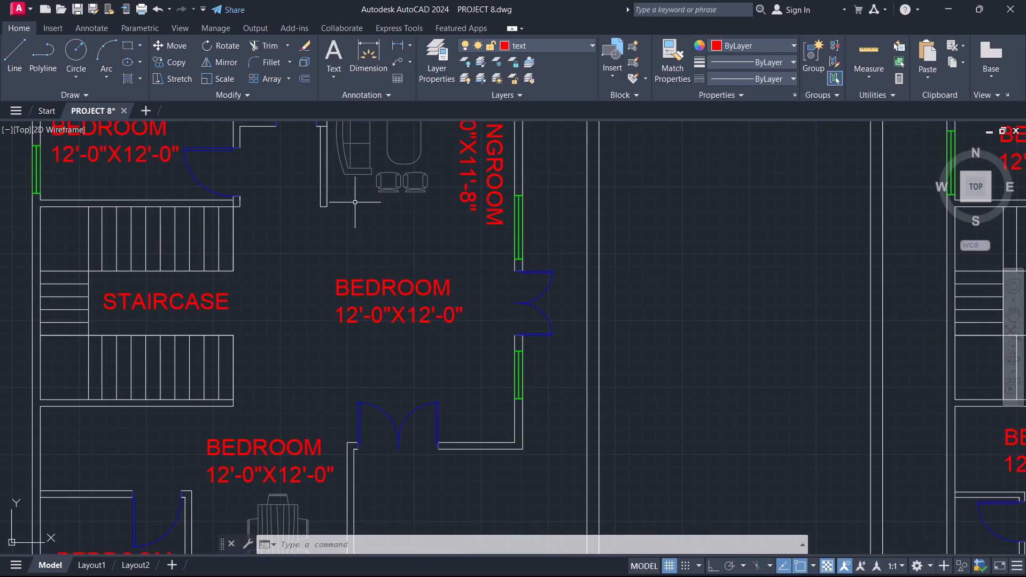
pyautogui.click(394, 46)
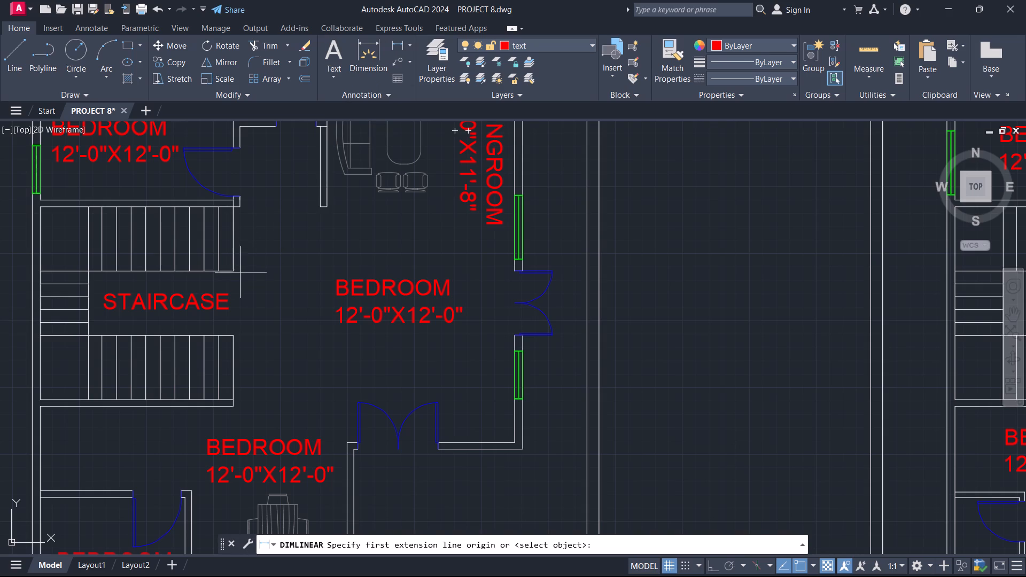
pyautogui.click(237, 270)
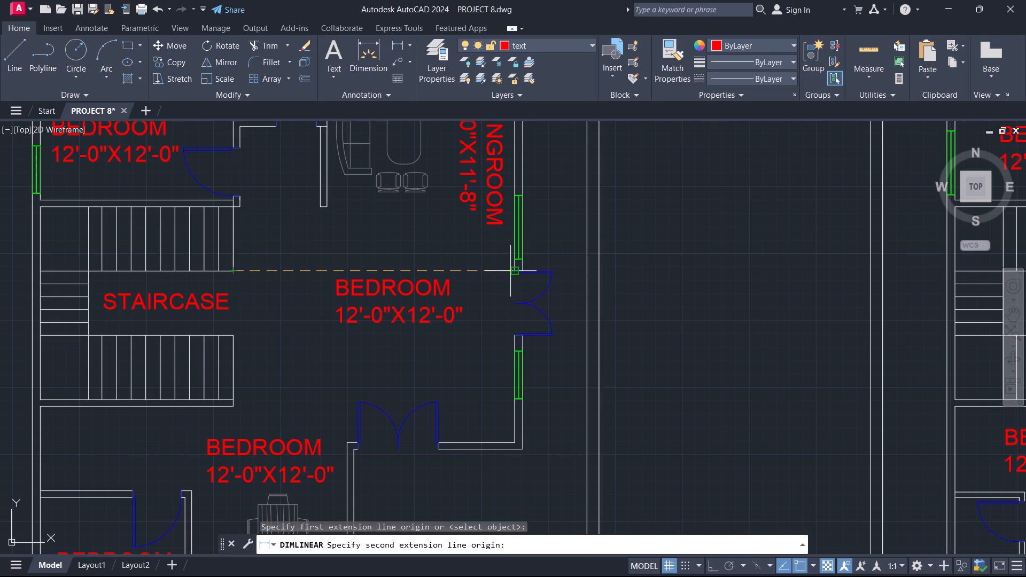
pyautogui.click(510, 271)
pyautogui.scroll(2, 403, 271)
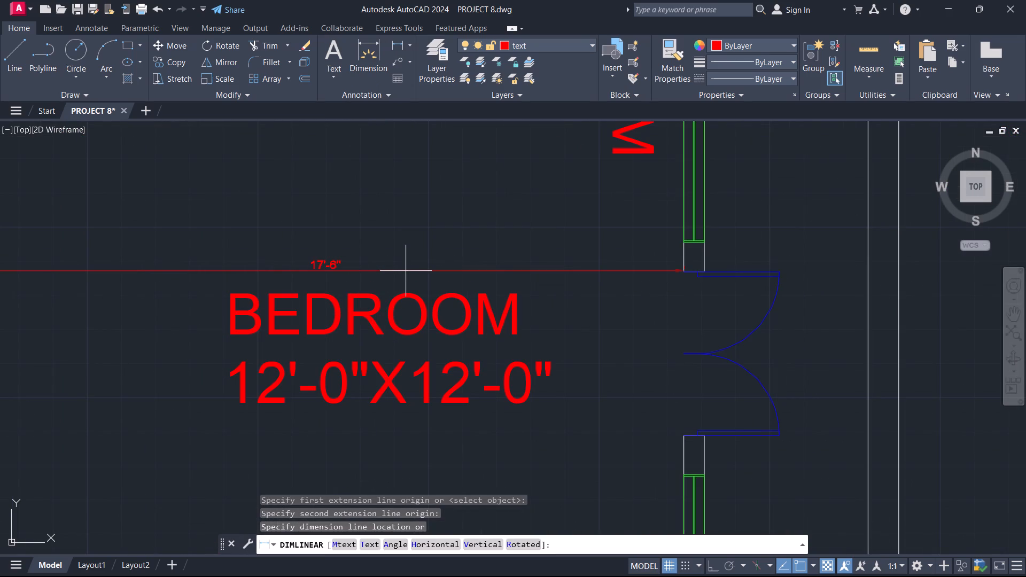
pyautogui.press('Escape')
pyautogui.scroll(-1, 425, 240)
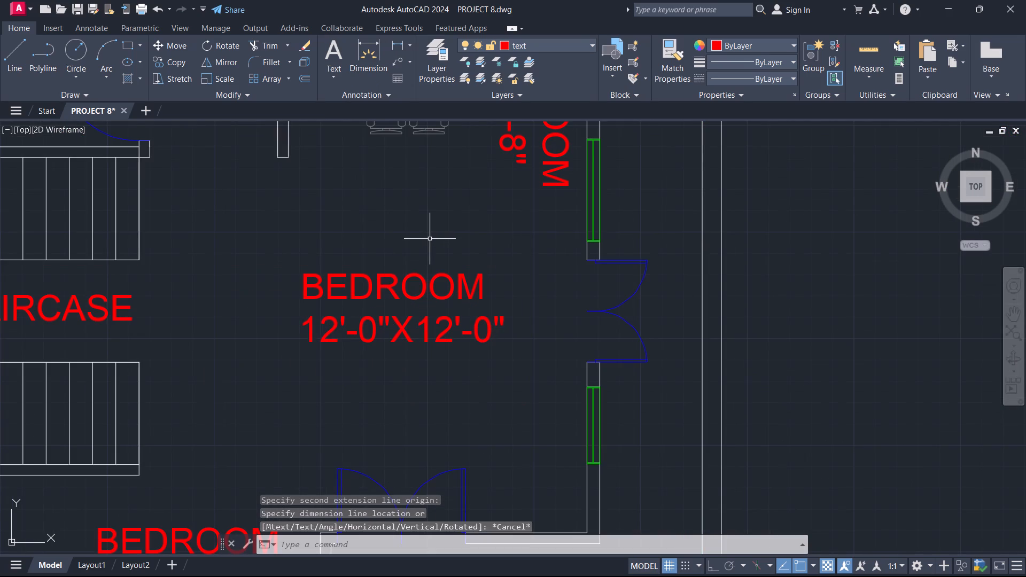
# Recheck the hall's width between the upper stair flight's corner and the outer wall's inner corner with linear dimensions.
pyautogui.press('space')
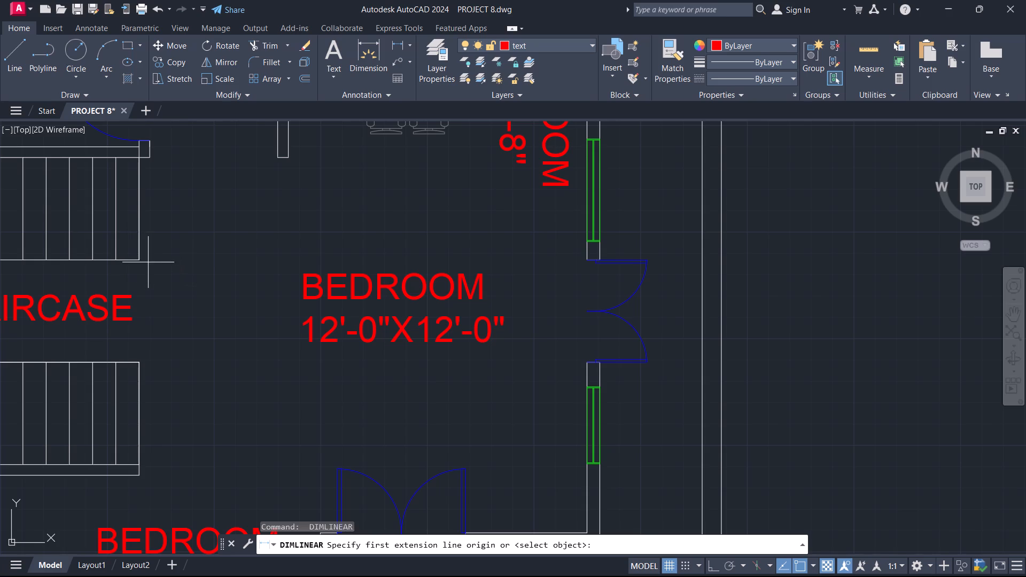
pyautogui.click(145, 260)
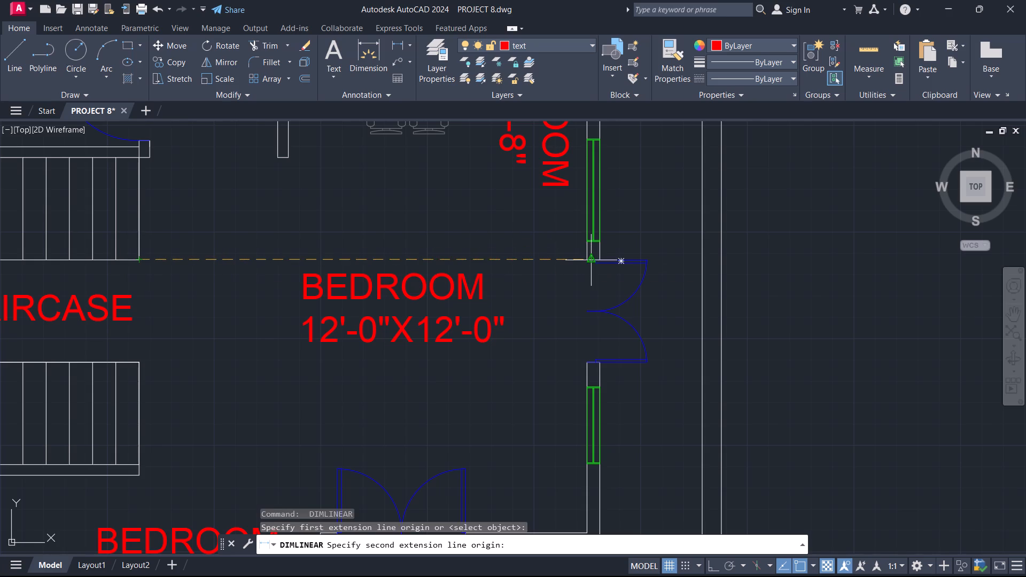
pyautogui.click(592, 260)
pyautogui.scroll(1, 507, 261)
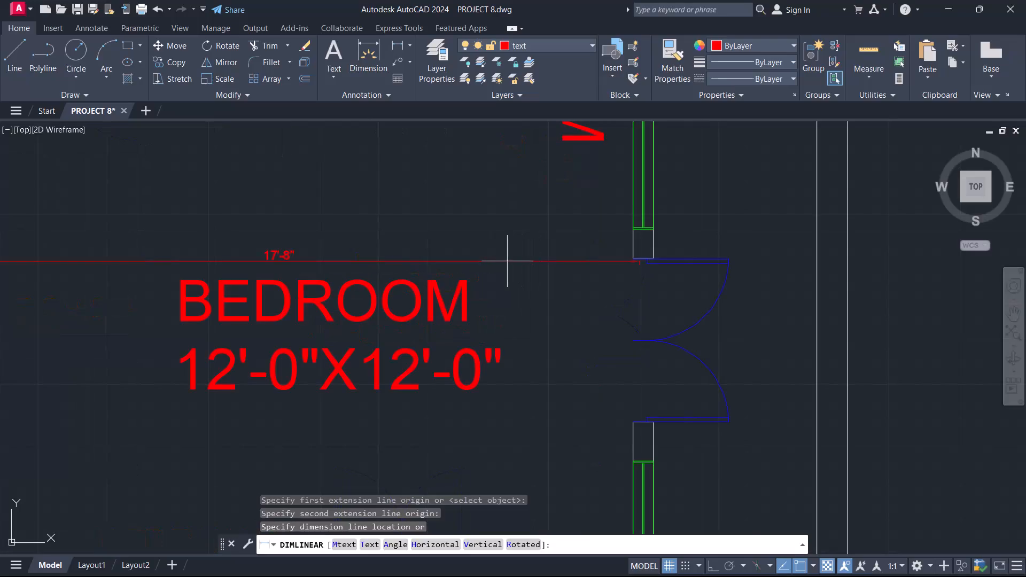
pyautogui.scroll(1, 512, 261)
pyautogui.press('space')
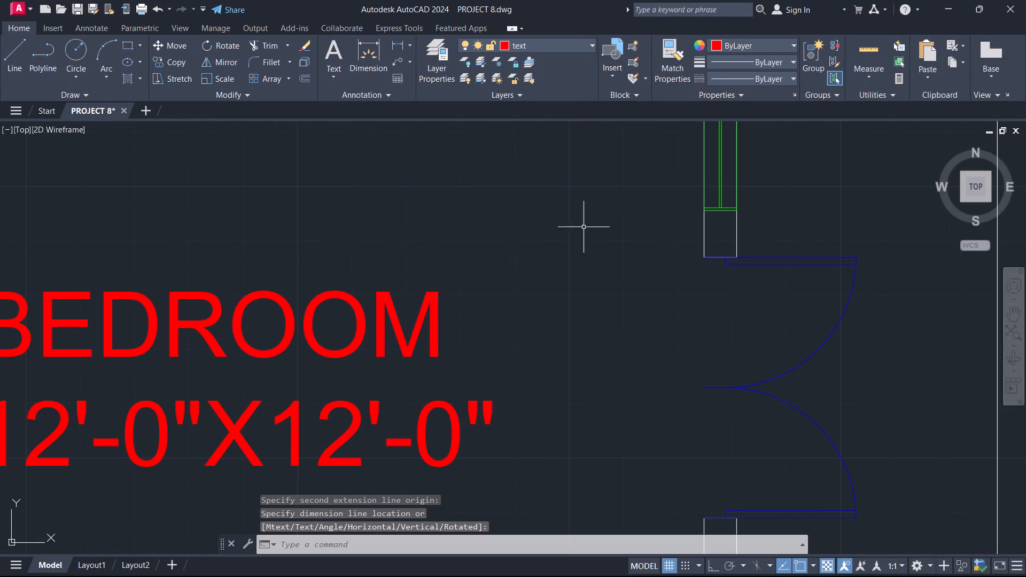
pyautogui.press('space')
pyautogui.click(702, 258)
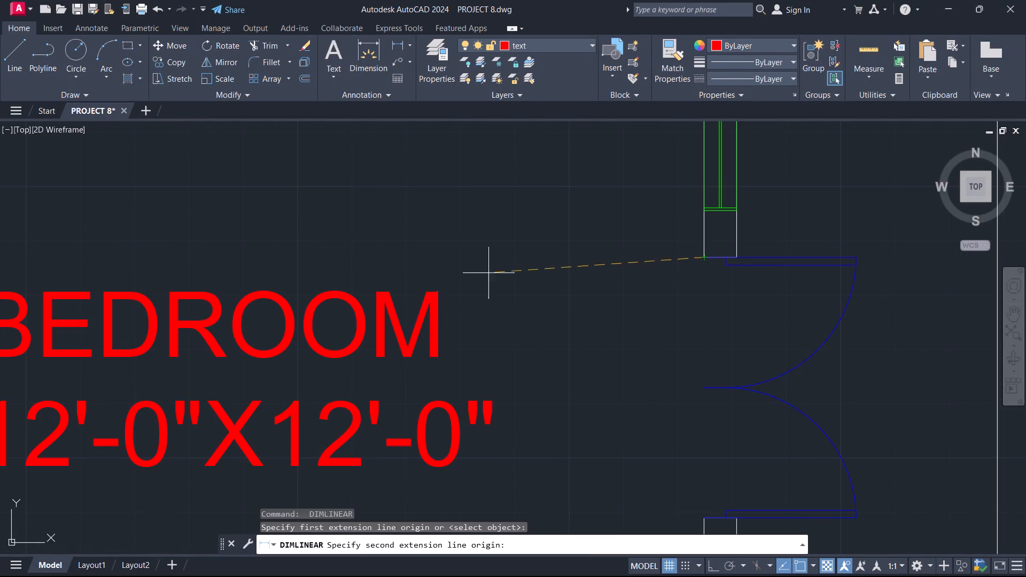
pyautogui.scroll(-2, 421, 264)
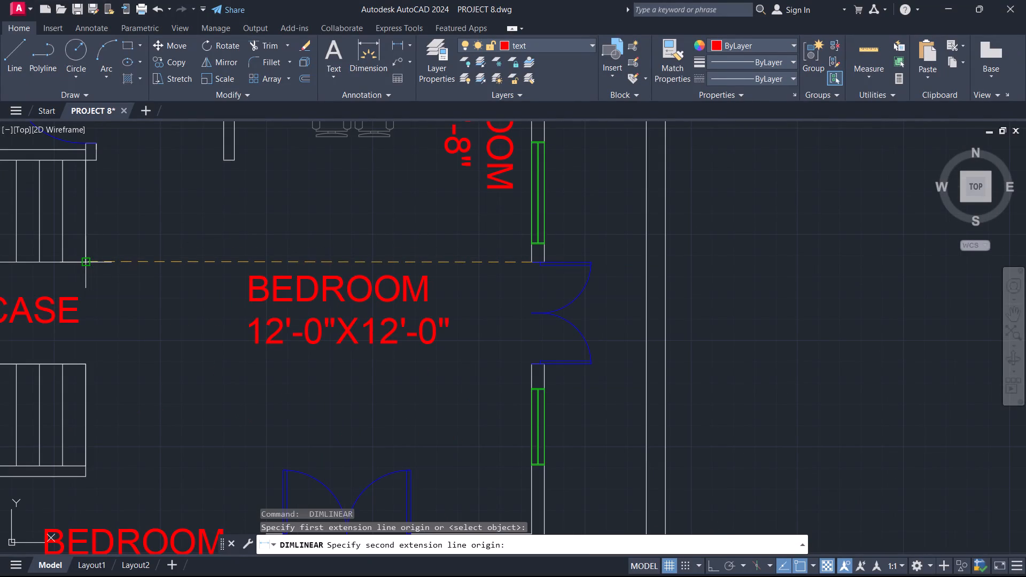
pyautogui.click(89, 262)
pyautogui.press('Escape')
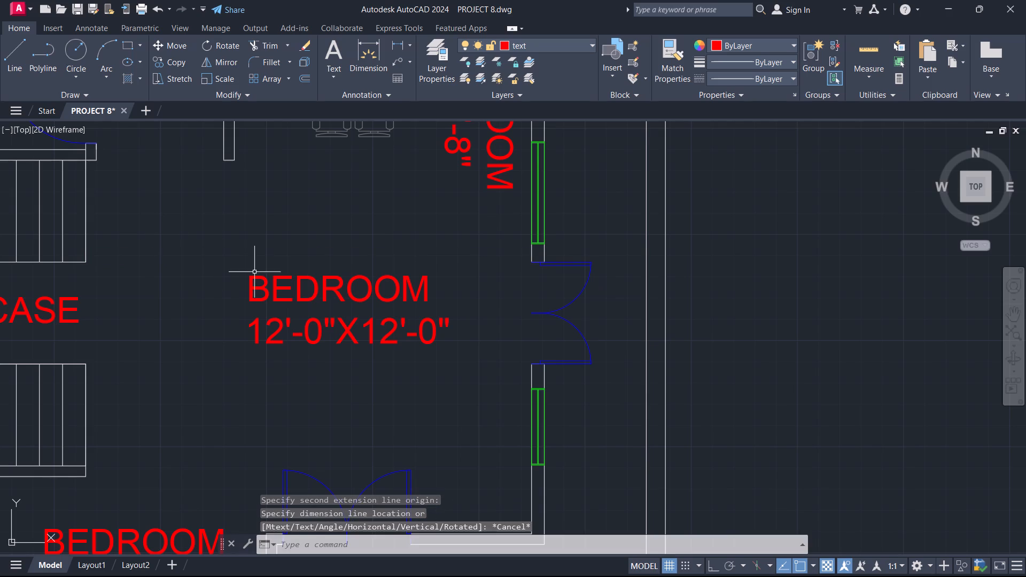
# Measure the hall's depth from the living room partition's end down to the wall with the lower double door, with Ortho on.
pyautogui.scroll(-2, 315, 244)
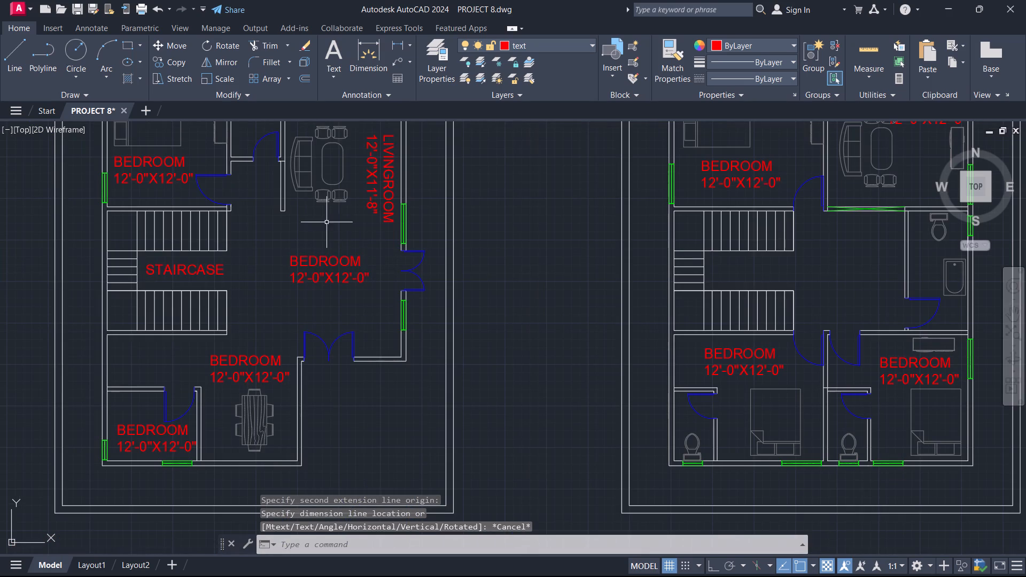
pyautogui.press('space')
pyautogui.click(286, 214)
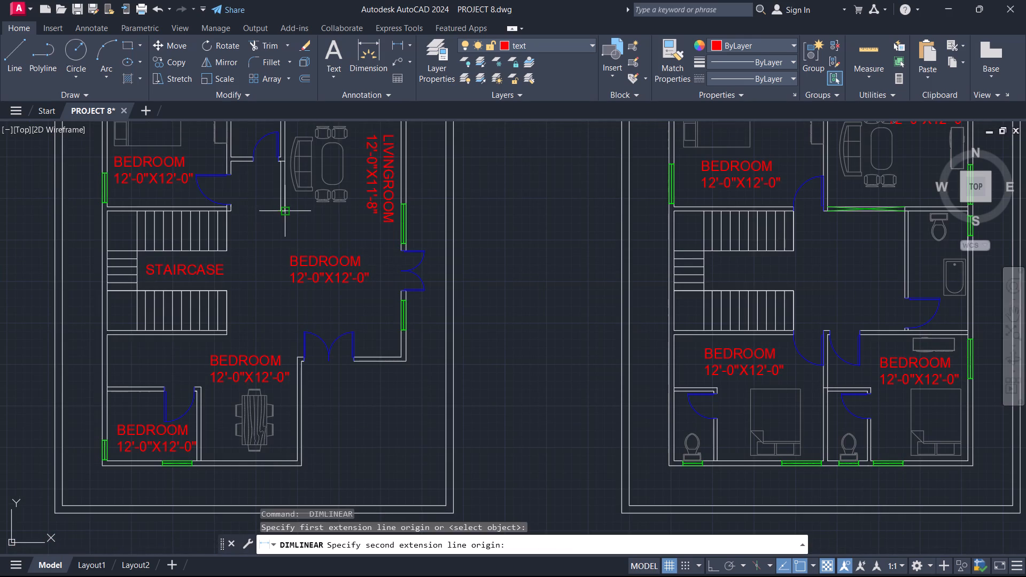
pyautogui.scroll(2, 295, 356)
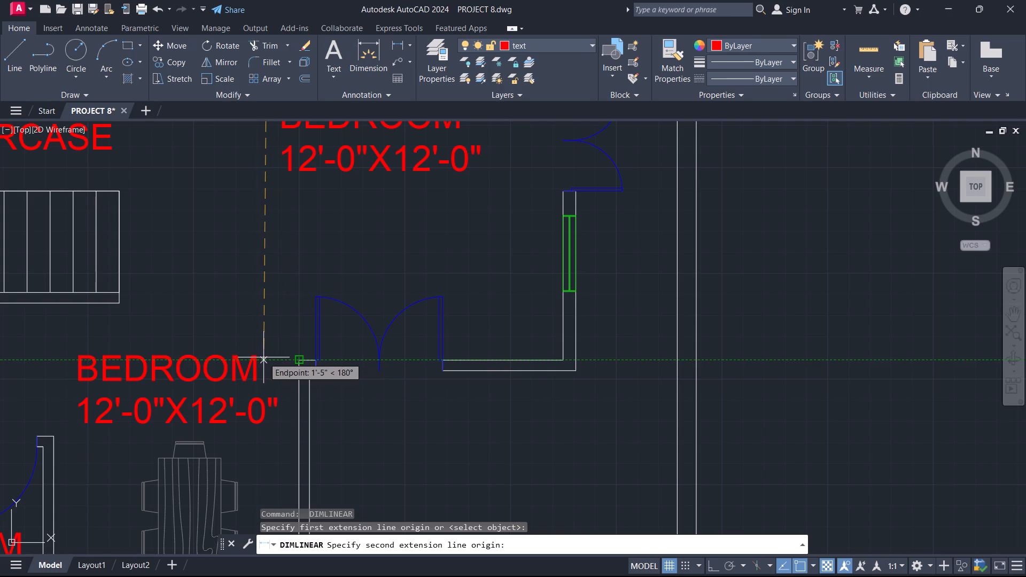
pyautogui.press('F8')
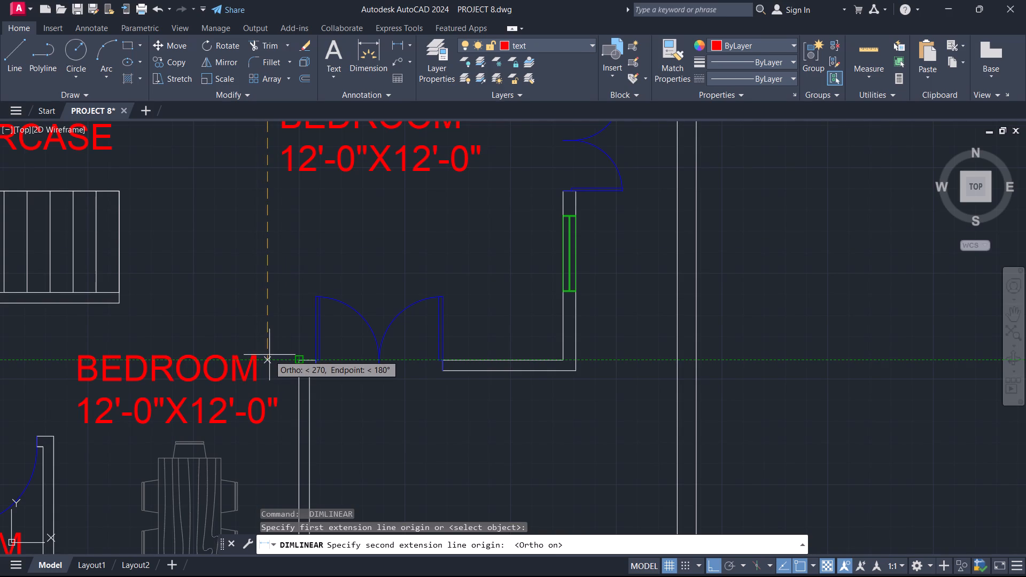
pyautogui.click(266, 358)
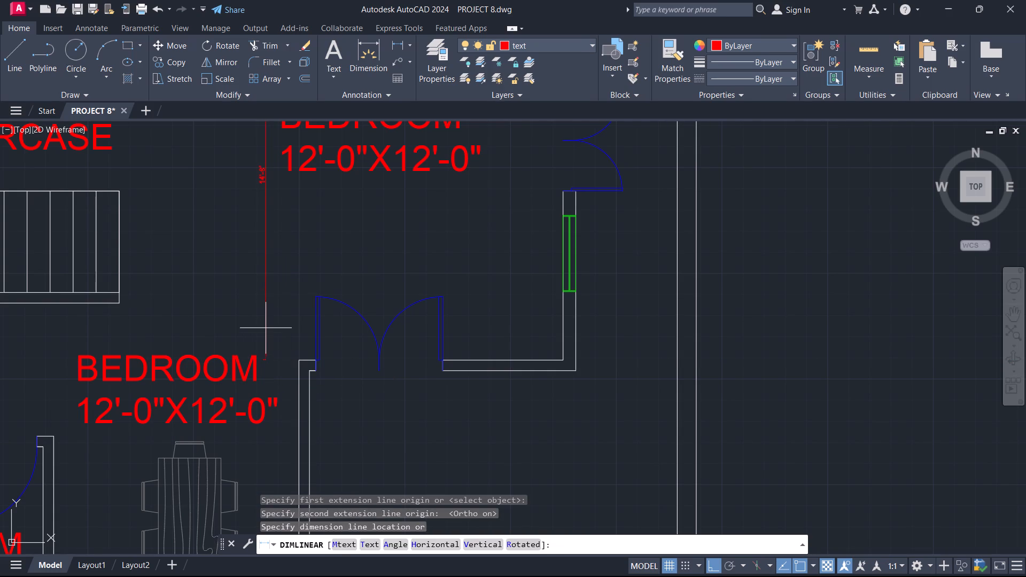
pyautogui.press('Escape')
# Change the size line of the BEDROOM label in the first floor plan's open hall to 17'-6"X14'-8".
pyautogui.doubleClick(479, 173)
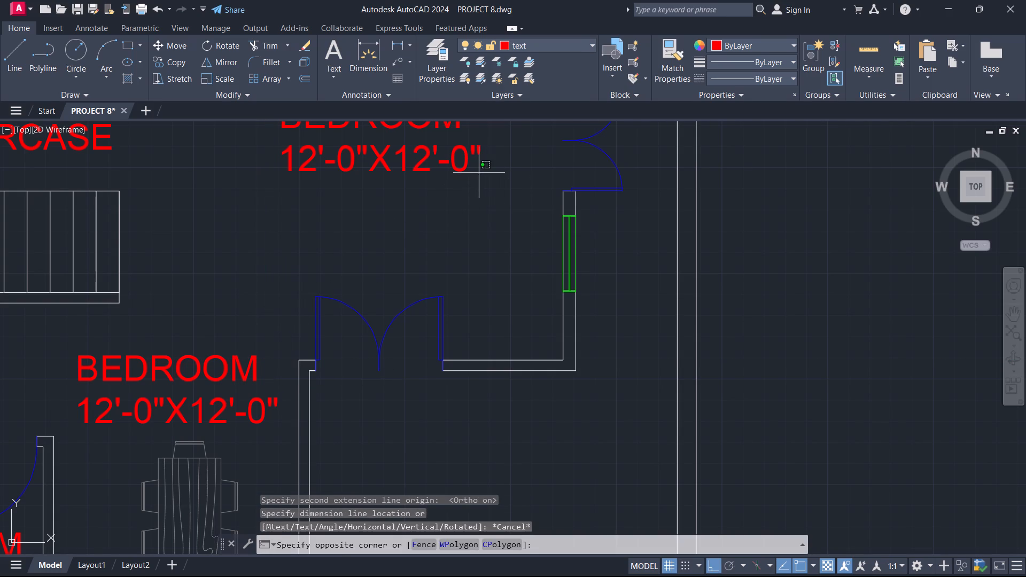
pyautogui.doubleClick(461, 155)
pyautogui.doubleClick(477, 166)
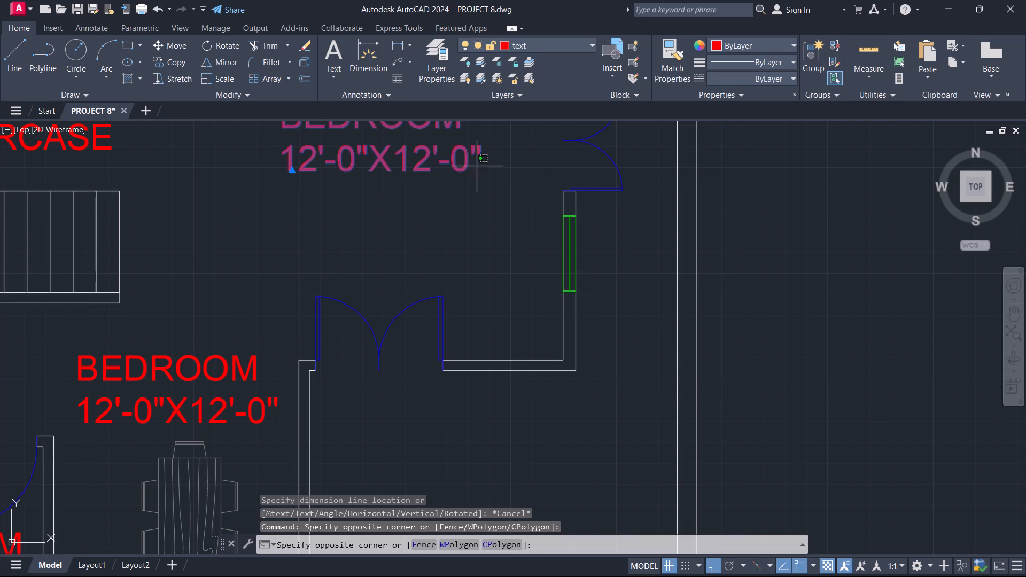
pyautogui.doubleClick(464, 170)
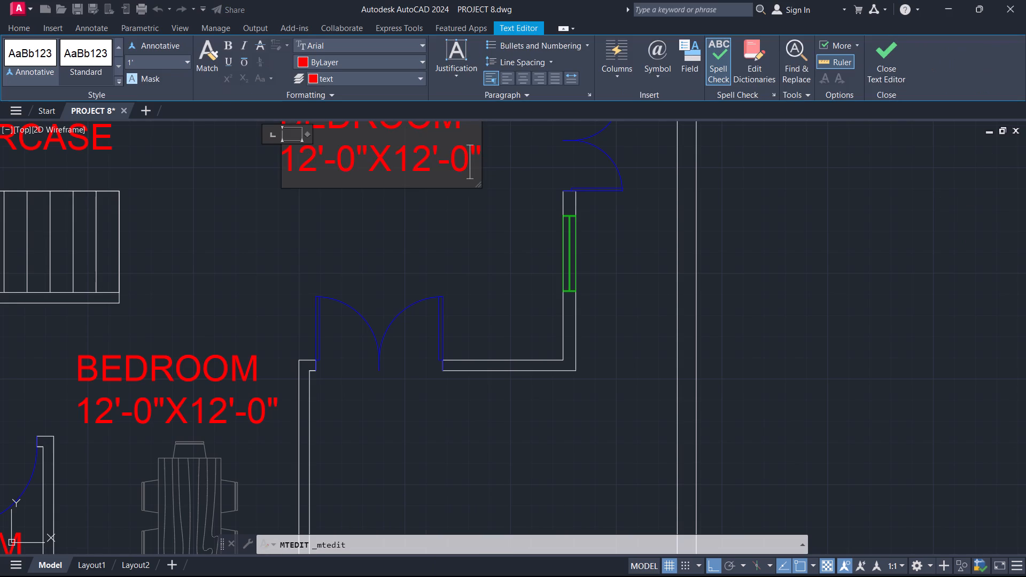
pyautogui.press('BackSpace')
pyautogui.press('BackSpace')
pyautogui.press('BackSpace')
pyautogui.press('BackSpace')
pyautogui.press('BackSpace')
pyautogui.press('BackSpace')
pyautogui.press('BackSpace')
pyautogui.press('BackSpace')
pyautogui.press('BackSpace')
pyautogui.press('BackSpace')
pyautogui.press('BackSpace')
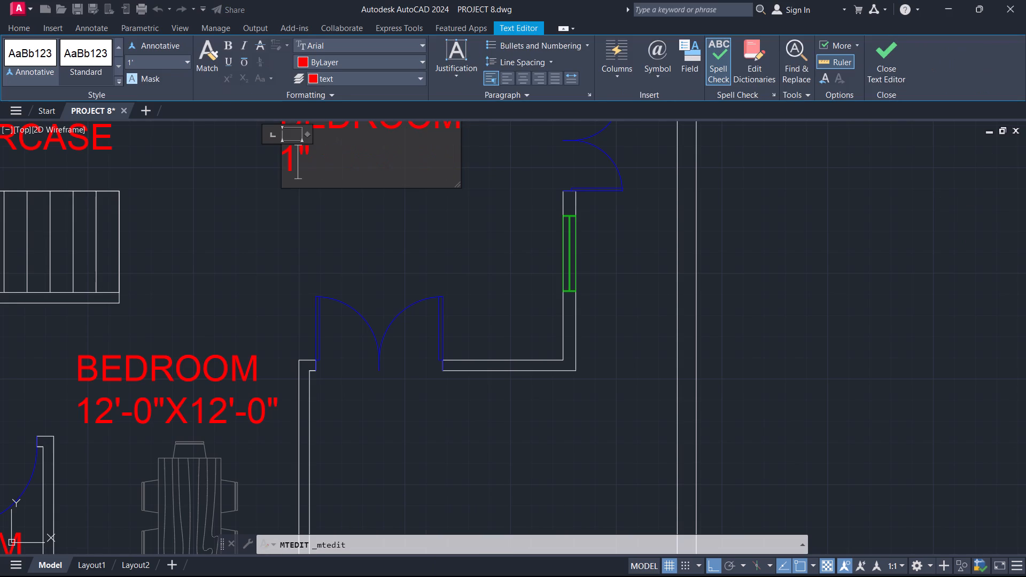
pyautogui.press('7')
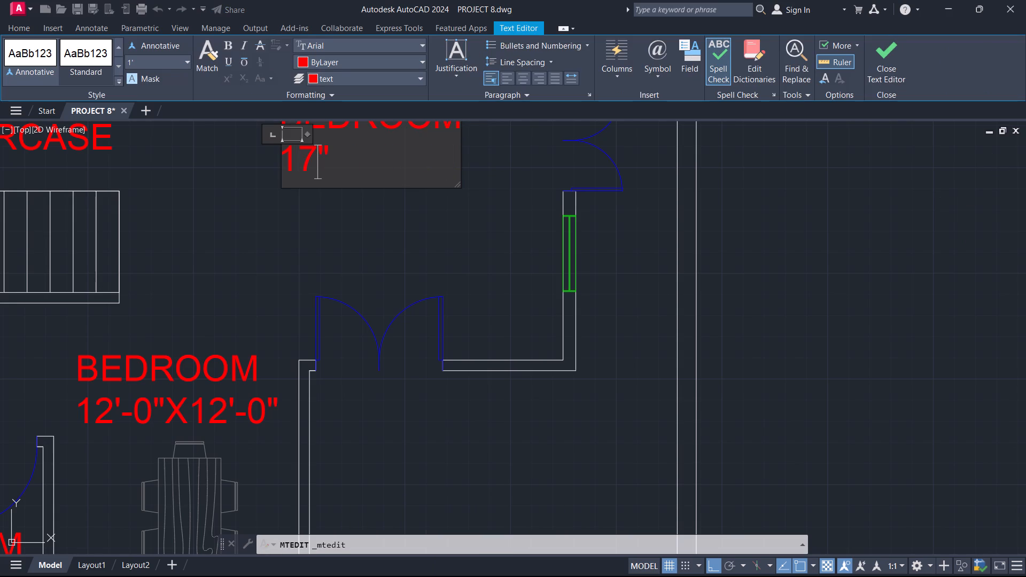
pyautogui.write("'-")
pyautogui.press('6')
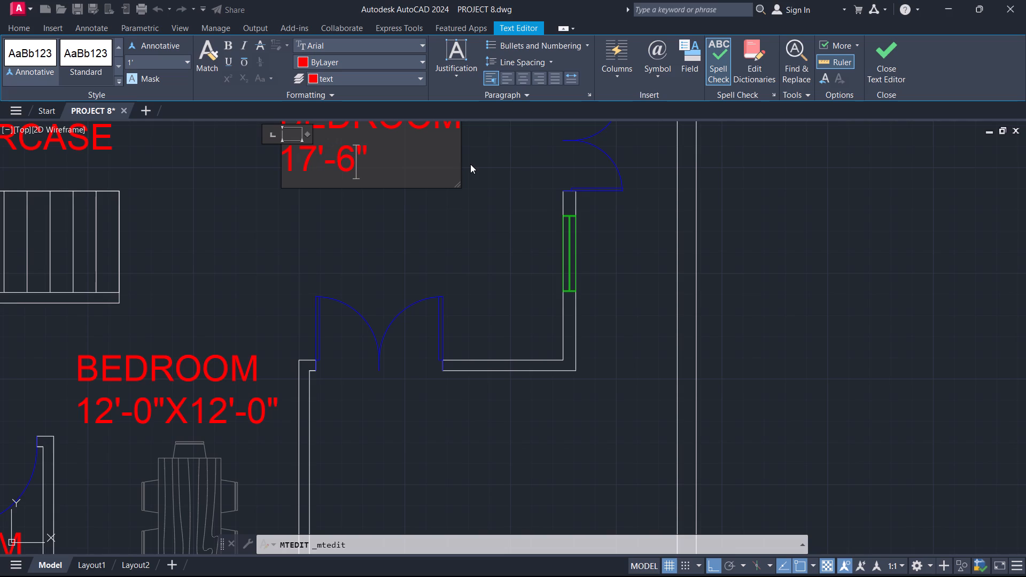
pyautogui.press('Right')
pyautogui.write("X14'")
pyautogui.press('-')
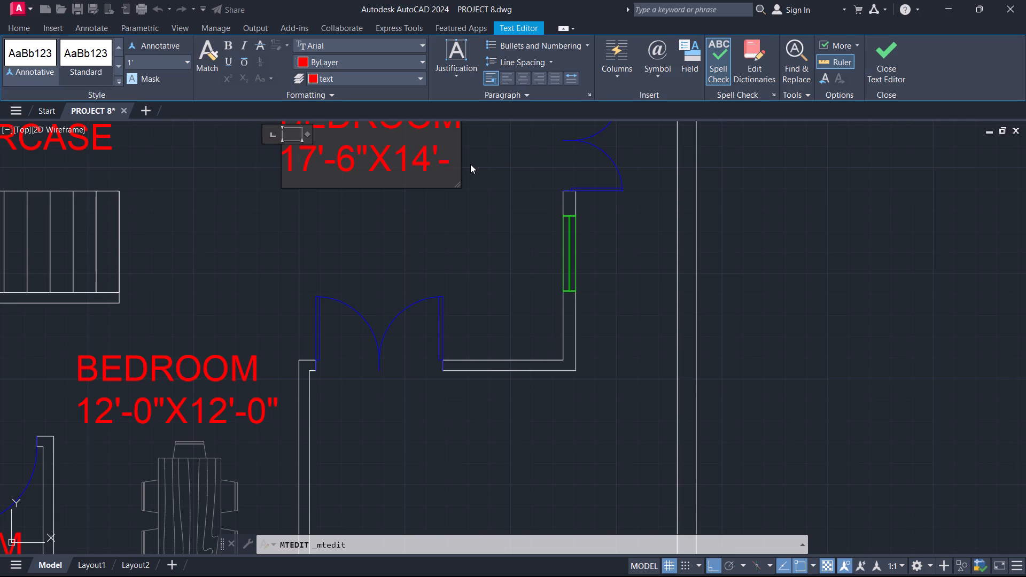
pyautogui.press('8')
pyautogui.hotkey('shift', '"')
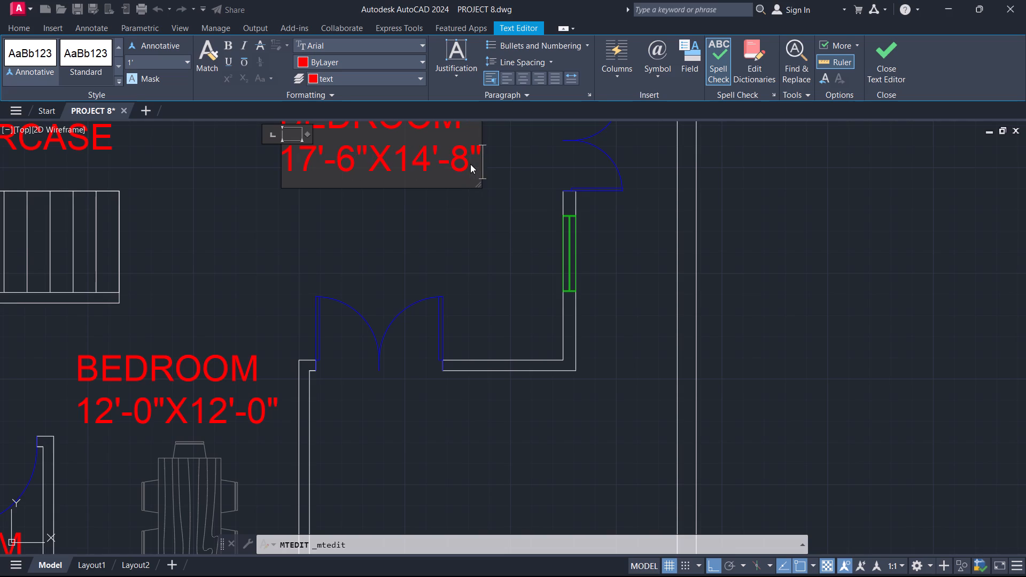
pyautogui.click(481, 178)
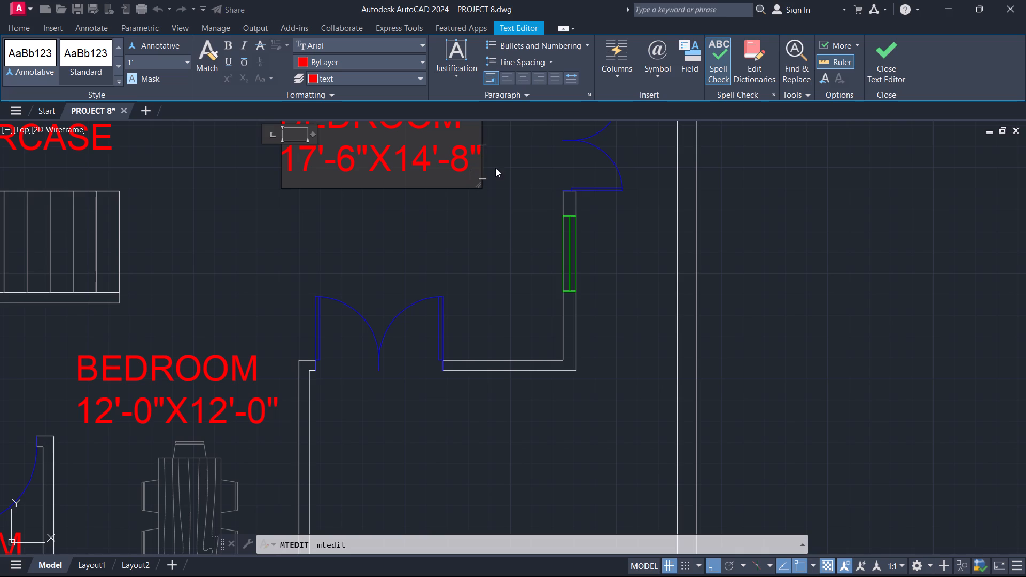
pyautogui.click(495, 168)
# Measure the dining area's width along the lower wall, from the small room's partition to the outer wall's inner corner, with a linear dimension.
pyautogui.scroll(-1, 428, 272)
pyautogui.moveTo(445, 260); pyautogui.dragTo(537, 246, button='middle')
pyautogui.scroll(-1, 413, 248)
pyautogui.moveTo(413, 248); pyautogui.dragTo(426, 232, button='middle')
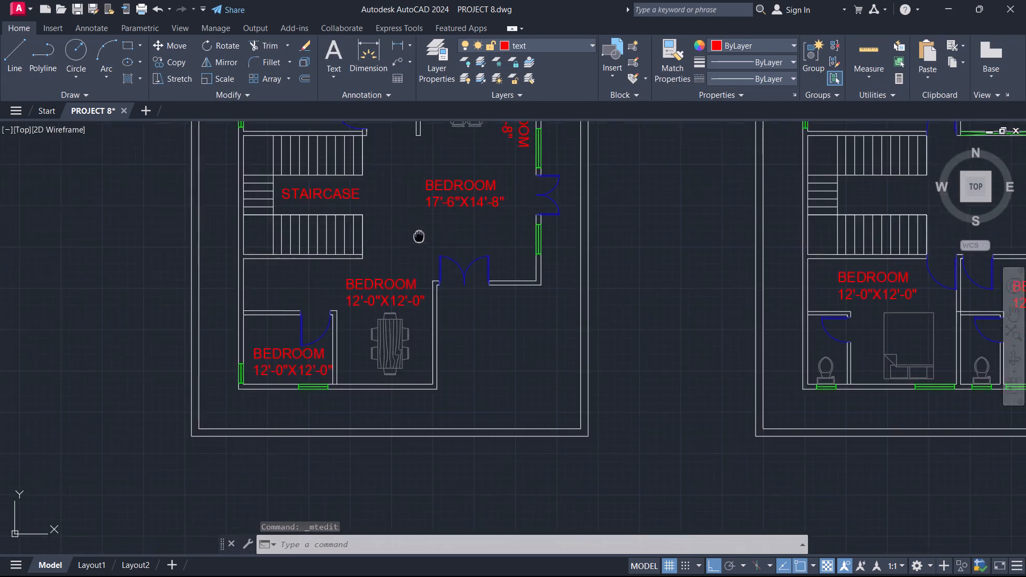
pyautogui.moveTo(426, 232); pyautogui.dragTo(521, 270, button='middle')
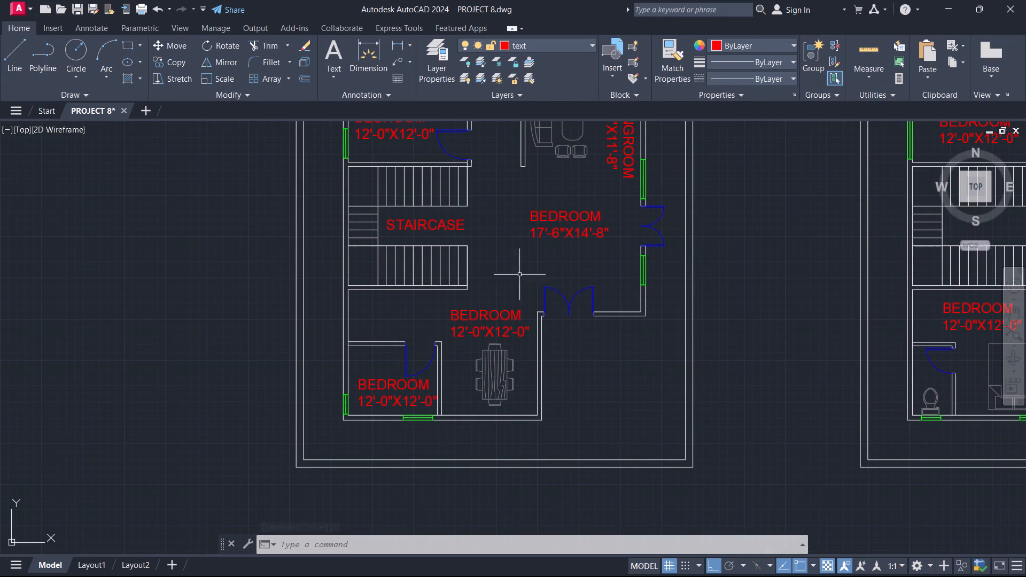
pyautogui.scroll(1, 449, 352)
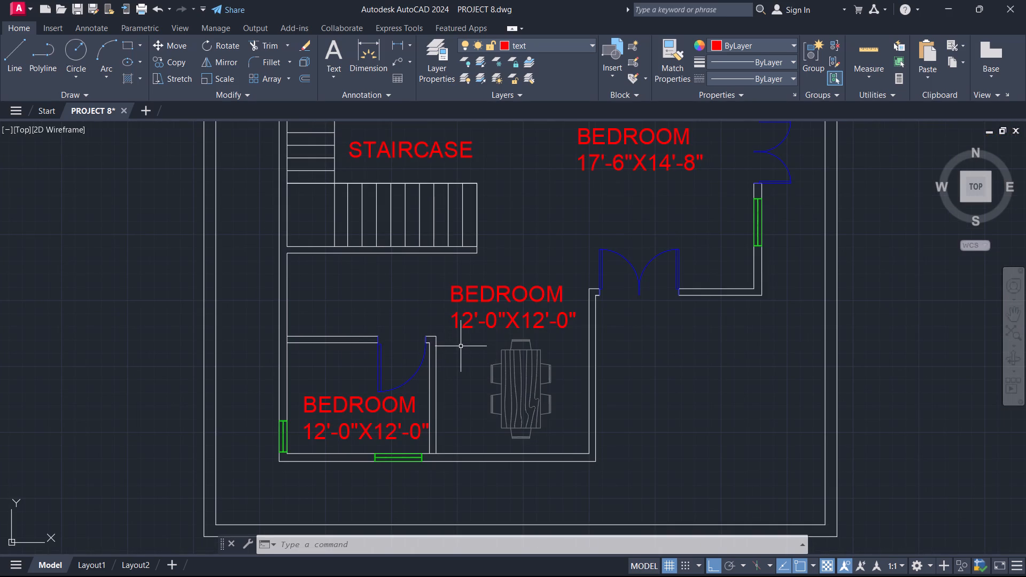
pyautogui.click(399, 44)
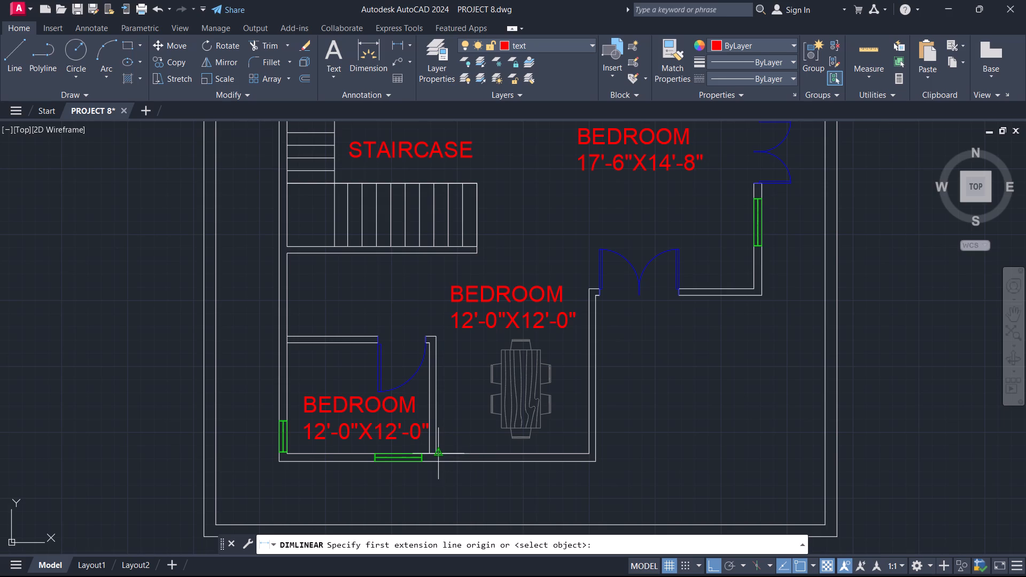
pyautogui.scroll(2, 437, 453)
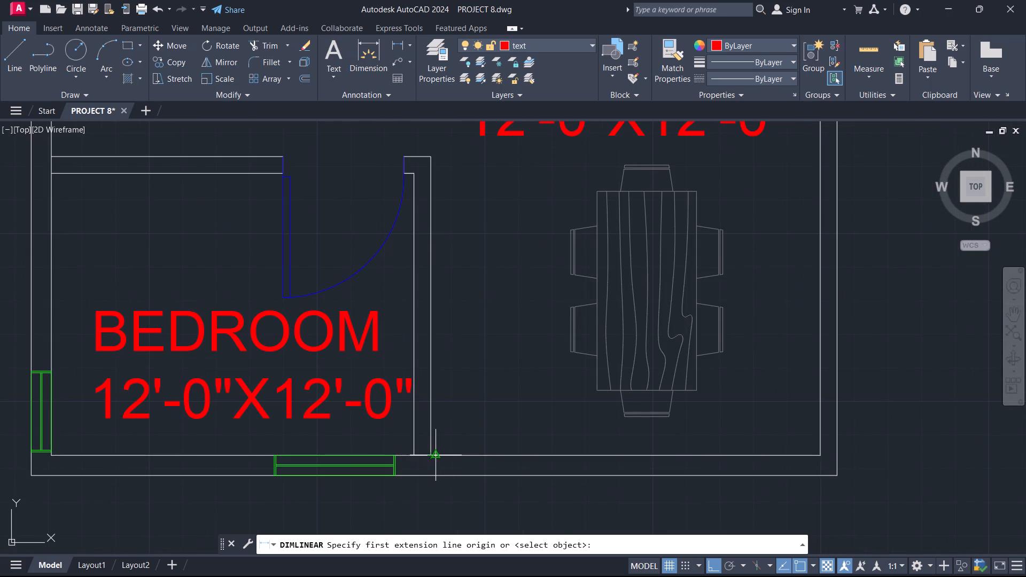
pyautogui.scroll(3, 436, 454)
pyautogui.click(407, 461)
pyautogui.scroll(-2, 492, 394)
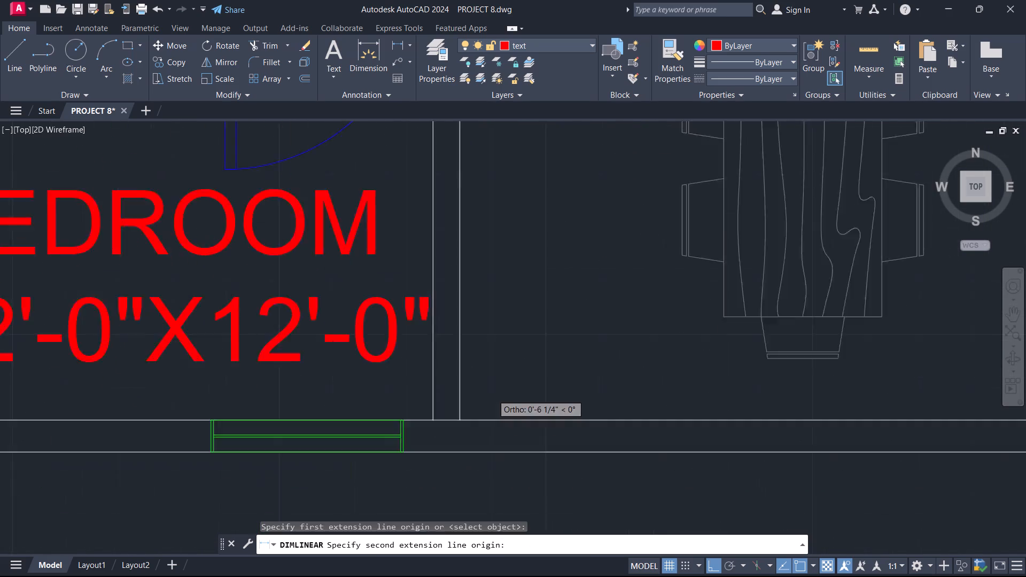
pyautogui.scroll(-2, 492, 394)
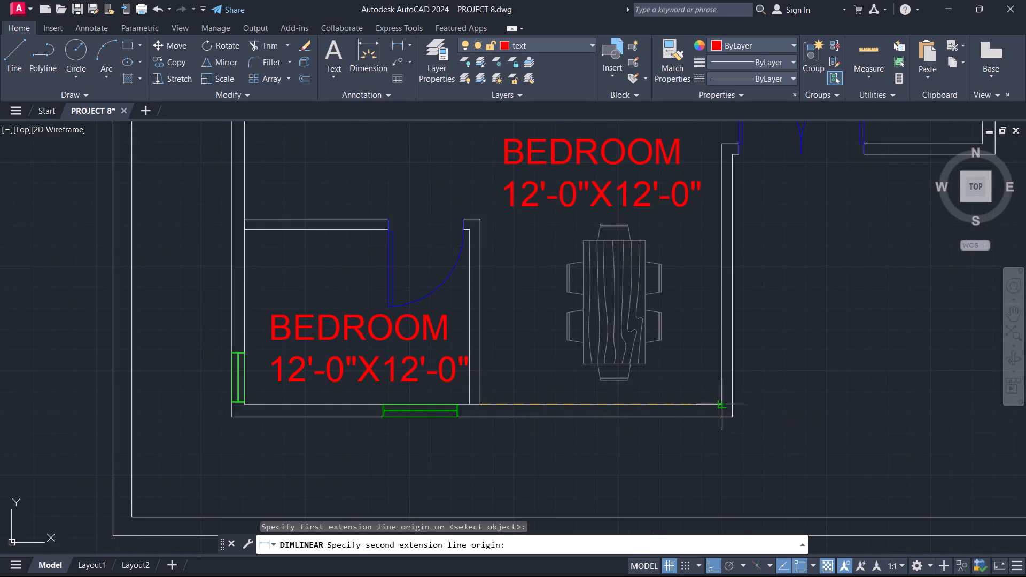
pyautogui.click(720, 404)
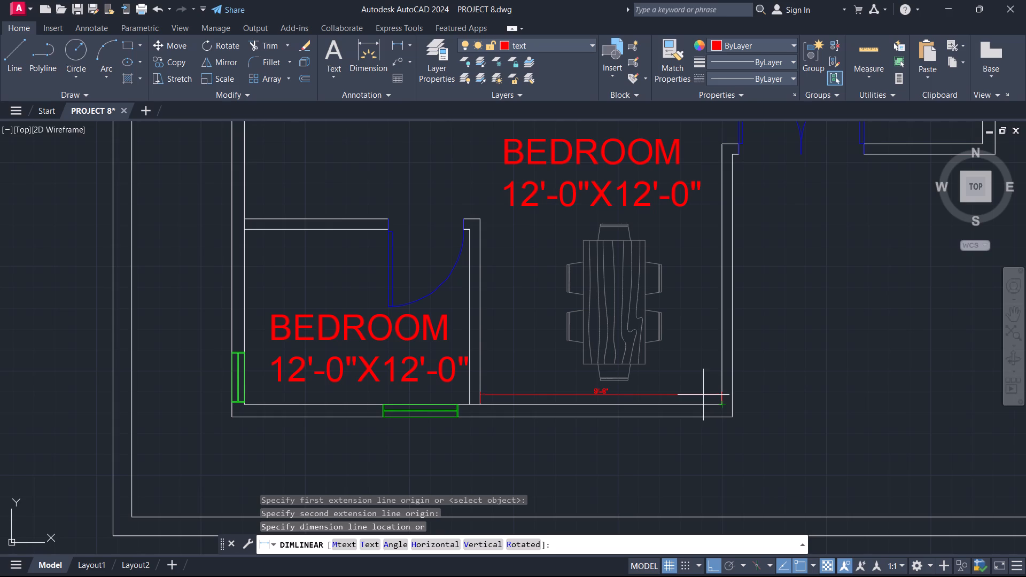
pyautogui.press('Escape')
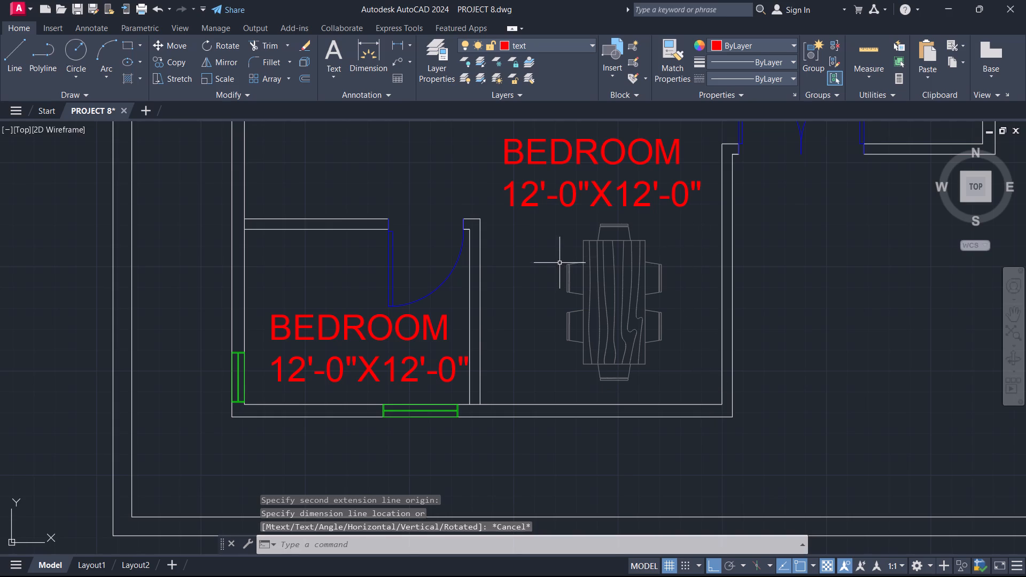
# Measure the dining area's depth along the small room's partition, from its upper corner to the lower wall, with a linear dimension.
pyautogui.press('space')
pyautogui.click(481, 220)
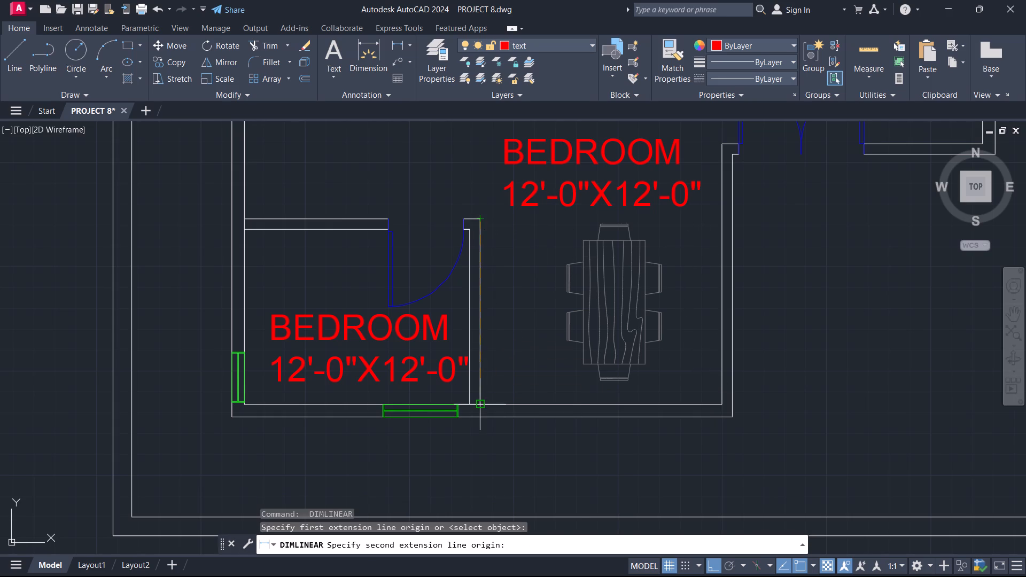
pyautogui.click(479, 403)
pyautogui.press('Escape')
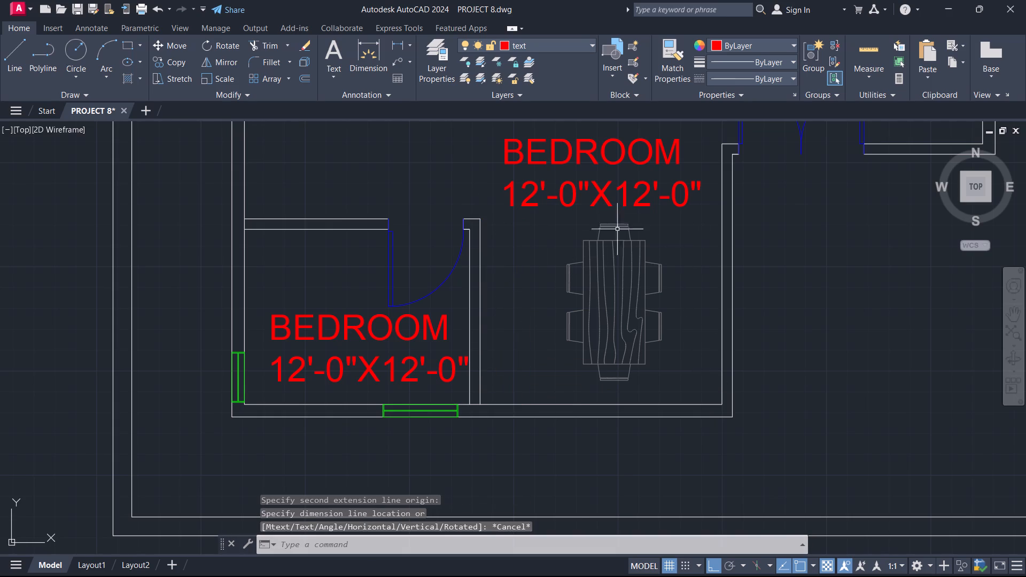
# Replace the BEDROOM label text above the dining table, including its size line, with the name DININGROOM.
pyautogui.doubleClick(689, 201)
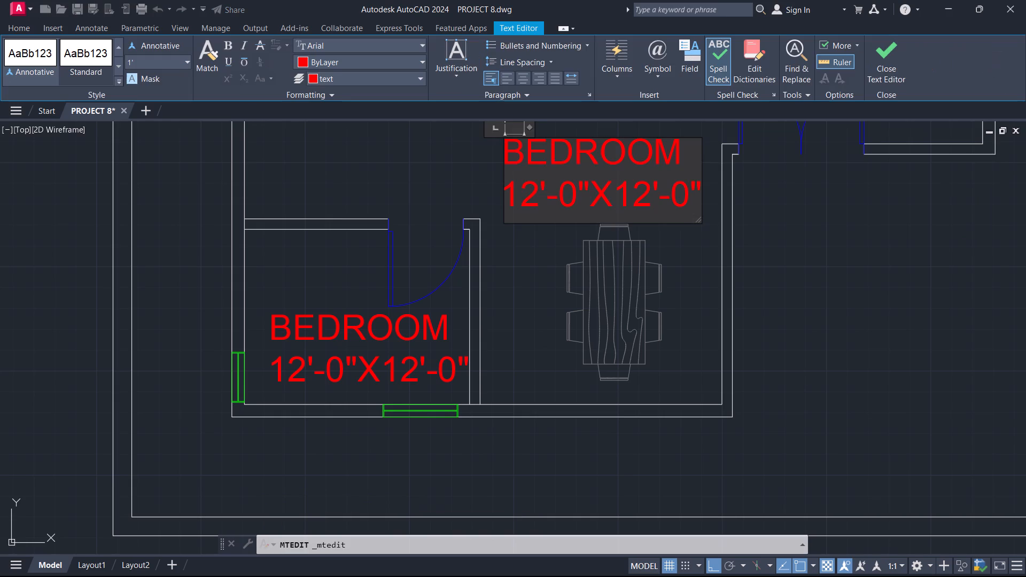
pyautogui.press('BackSpace')
pyautogui.press('BackSpace')
pyautogui.press('BackSpace')
pyautogui.press('BackSpace')
pyautogui.press('BackSpace')
pyautogui.press('BackSpace')
pyautogui.press('BackSpace')
pyautogui.press('BackSpace')
pyautogui.press('BackSpace')
pyautogui.press('BackSpace')
pyautogui.press('BackSpace')
pyautogui.press('BackSpace')
pyautogui.press('BackSpace')
pyautogui.press('BackSpace')
pyautogui.press('BackSpace')
pyautogui.press('BackSpace')
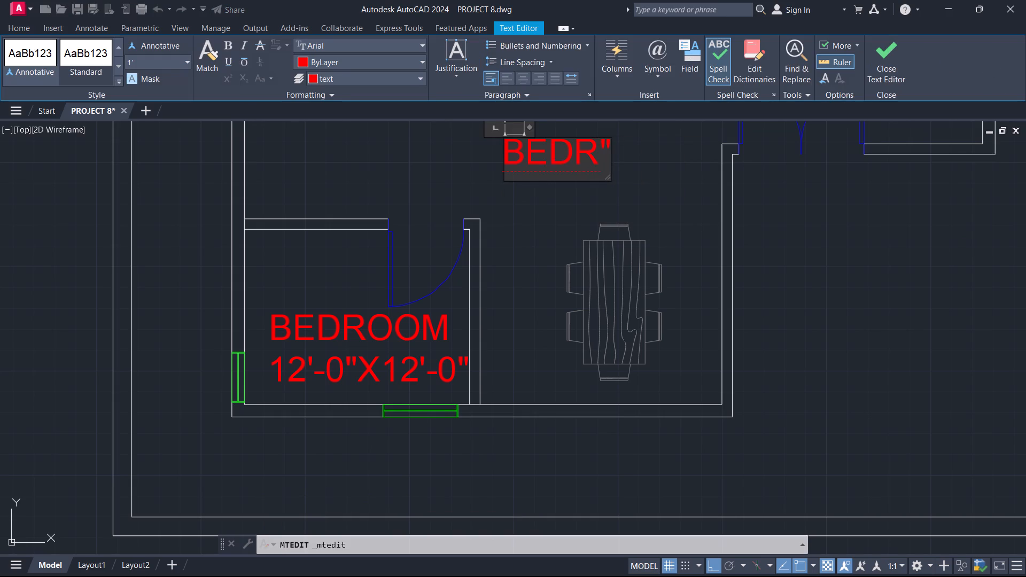
pyautogui.press('BackSpace')
pyautogui.press('BackSpace')
pyautogui.press('BackSpace')
pyautogui.press('BackSpace')
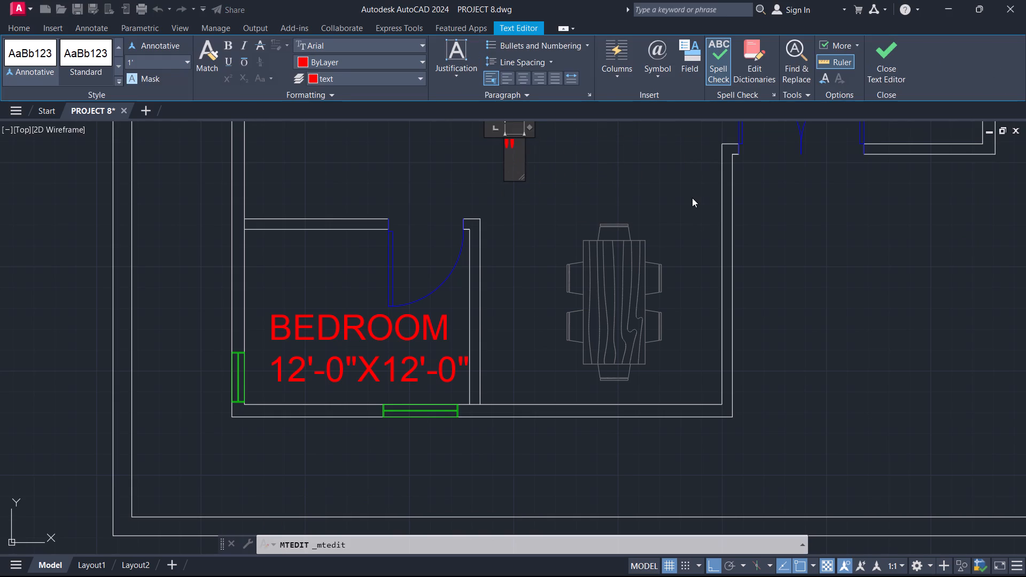
pyautogui.write('DIN')
pyautogui.write('IN')
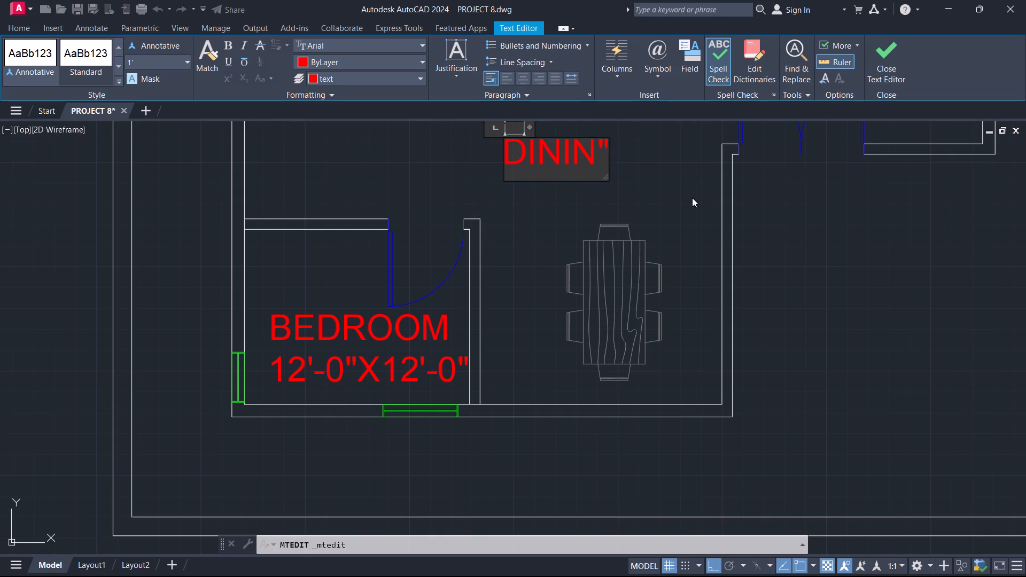
pyautogui.press('g')
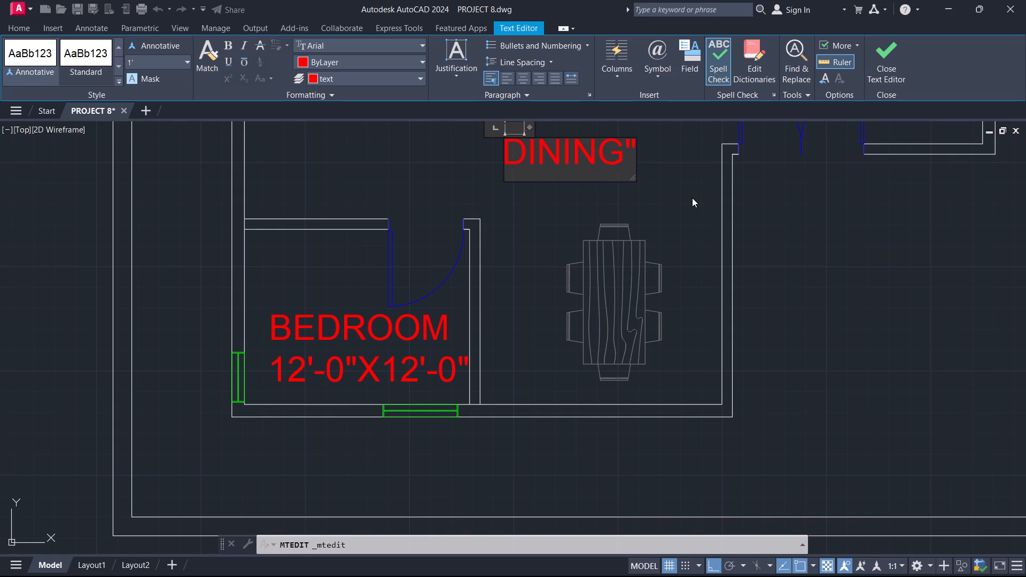
pyautogui.write('ROOM')
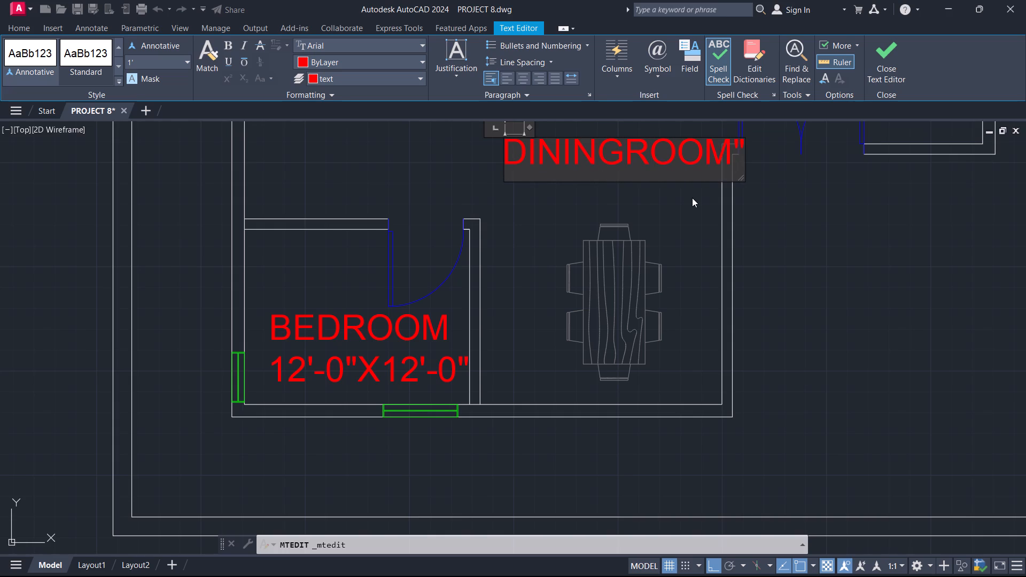
# Add the size line 9'-8"X7'-5" beneath the name DININGROOM in the label above the dining table.
pyautogui.press('Return')
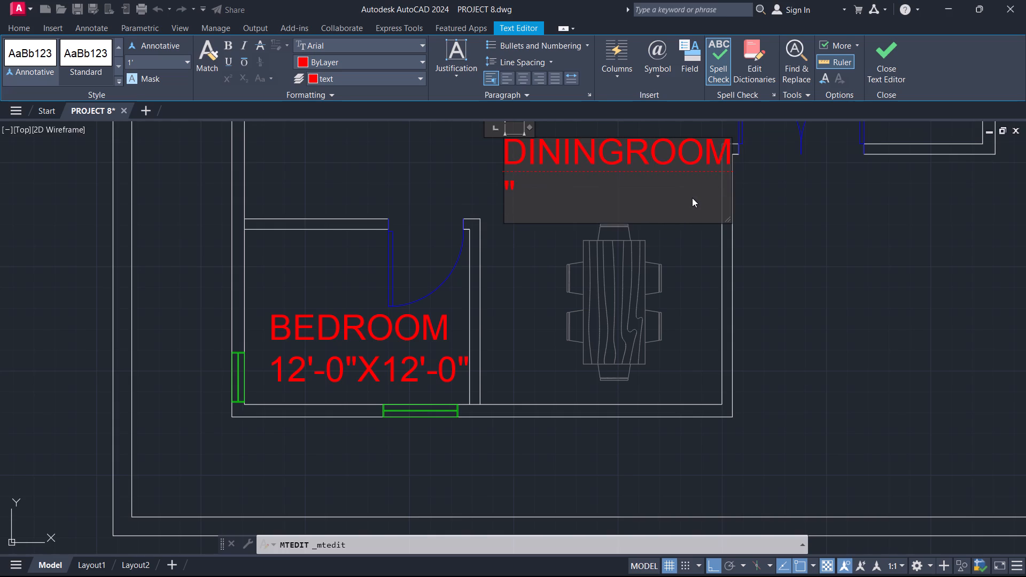
pyautogui.press('9')
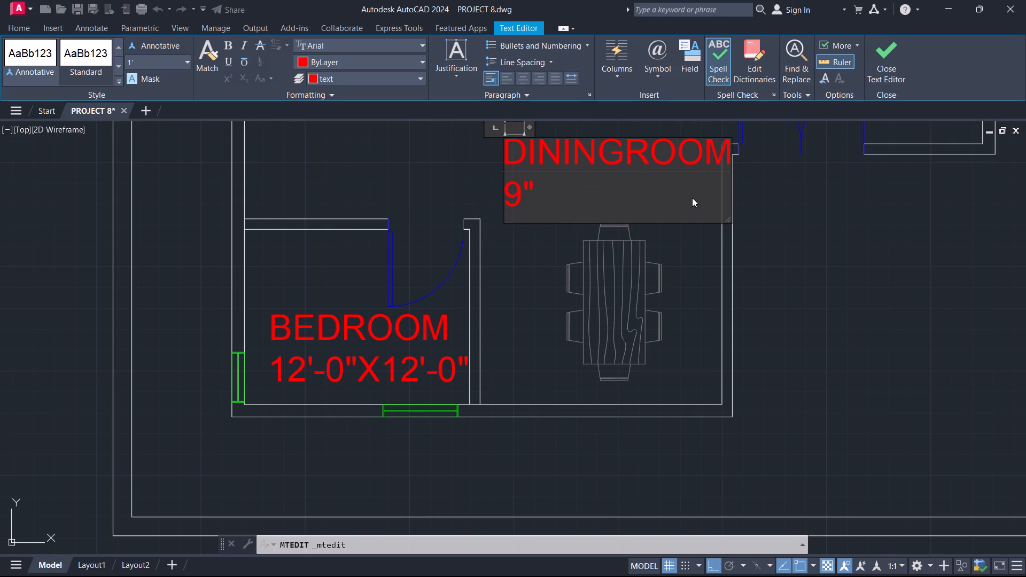
pyautogui.press("'")
pyautogui.press('8')
pyautogui.press('BackSpace')
pyautogui.write('-8"')
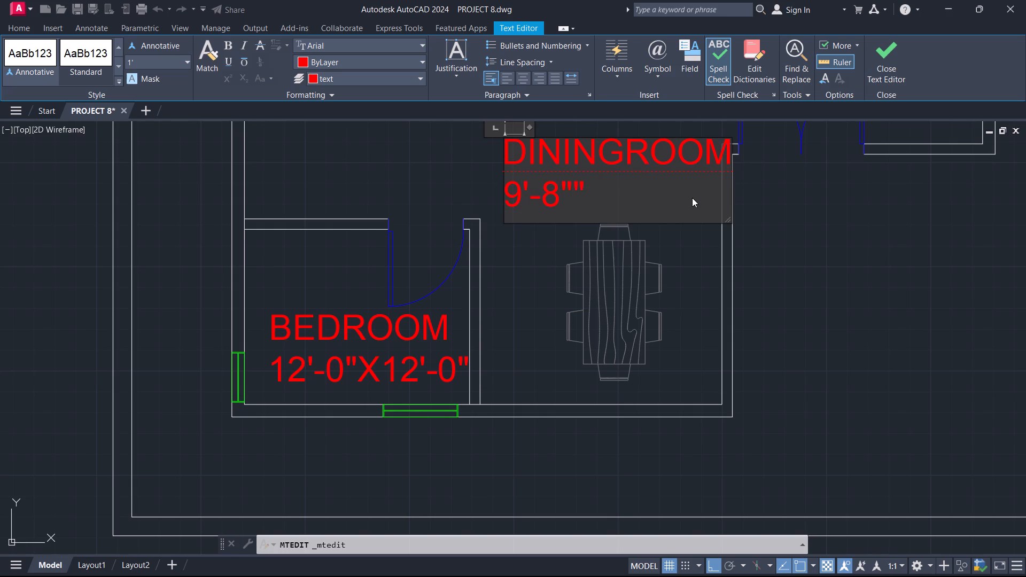
pyautogui.press('x')
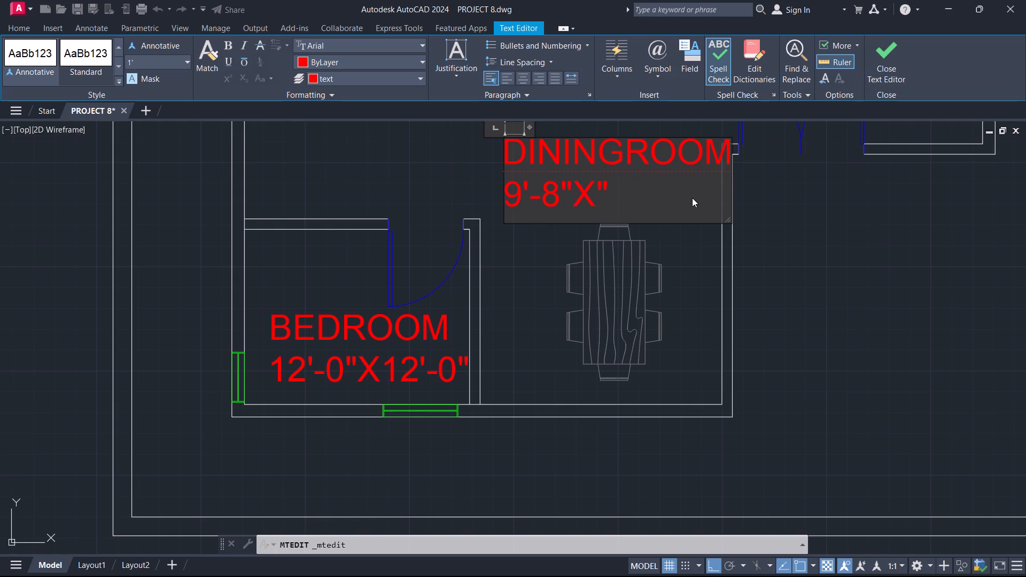
pyautogui.write("7'5")
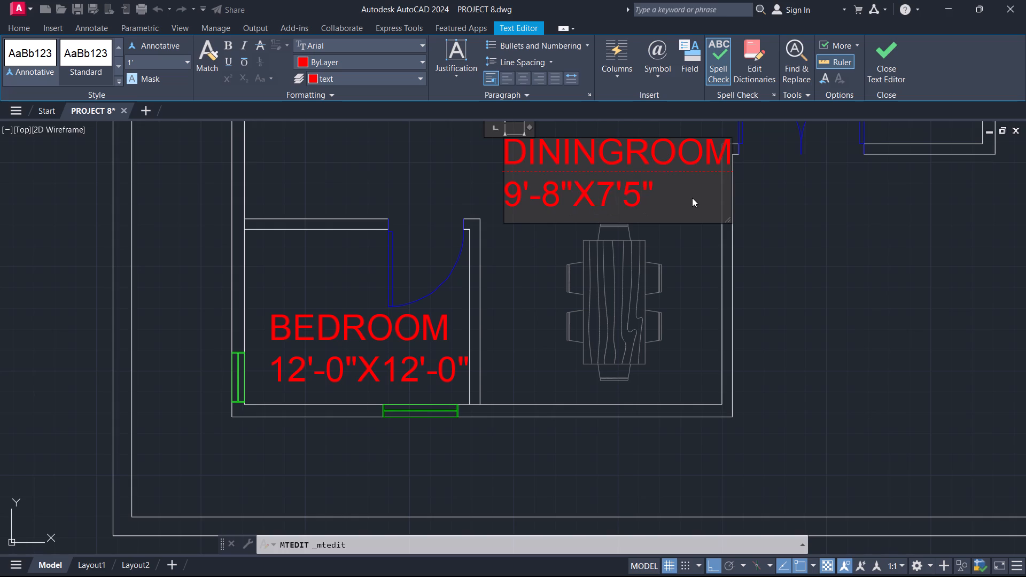
pyautogui.press('BackSpace')
pyautogui.write('-5')
pyautogui.hotkey('shift', '"')
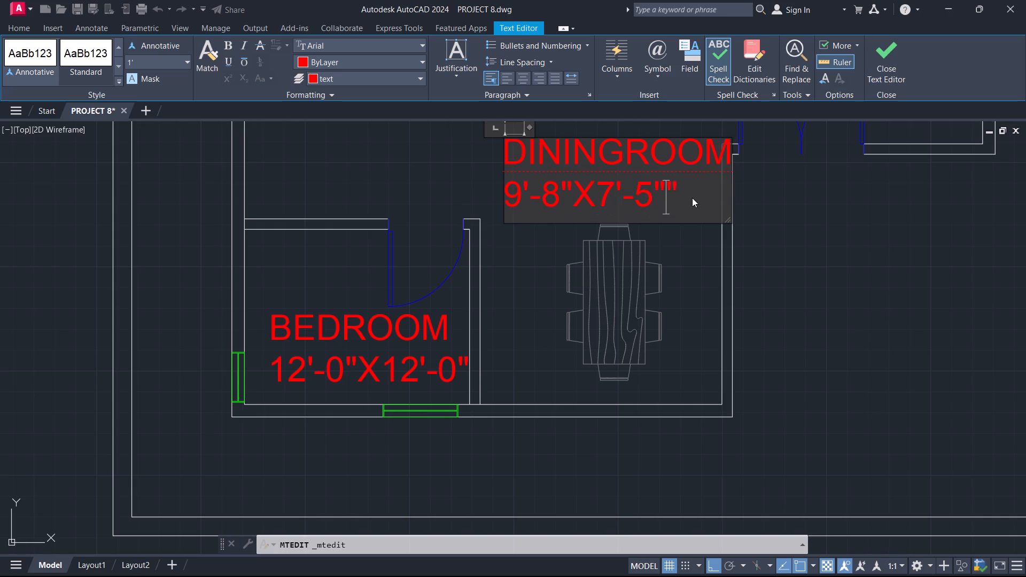
pyautogui.press('BackSpace')
pyautogui.click(696, 238)
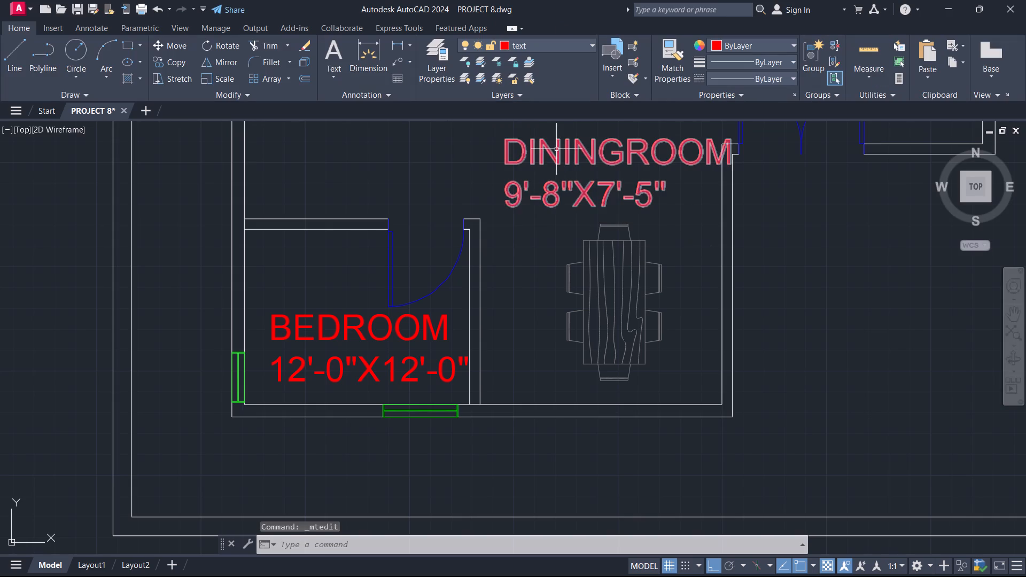
# Move the DININGROOM label about 5 1/2" horizontally away from the outer wall.
pyautogui.click(555, 149)
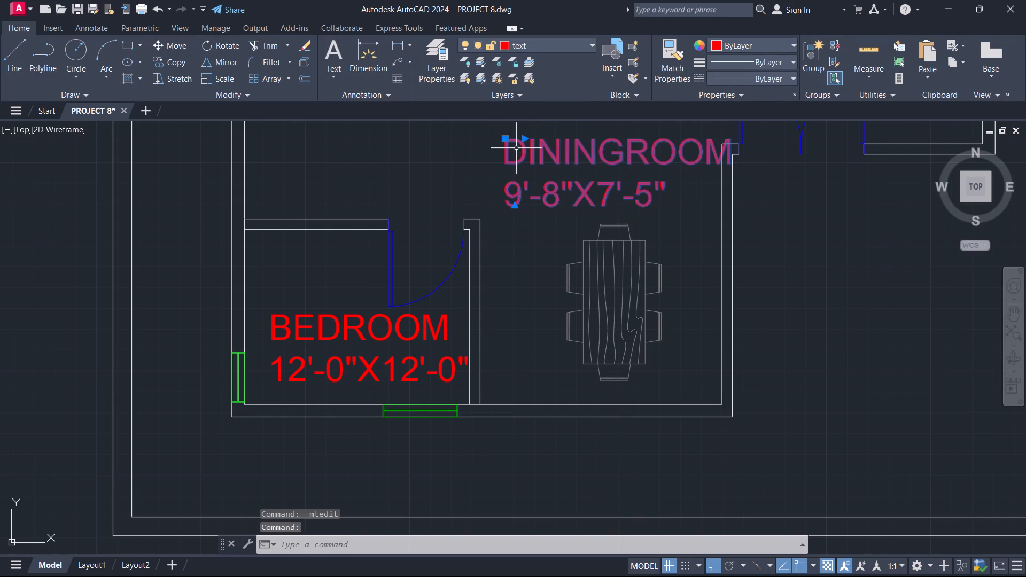
pyautogui.press('m')
pyautogui.press('Return')
pyautogui.click(505, 137)
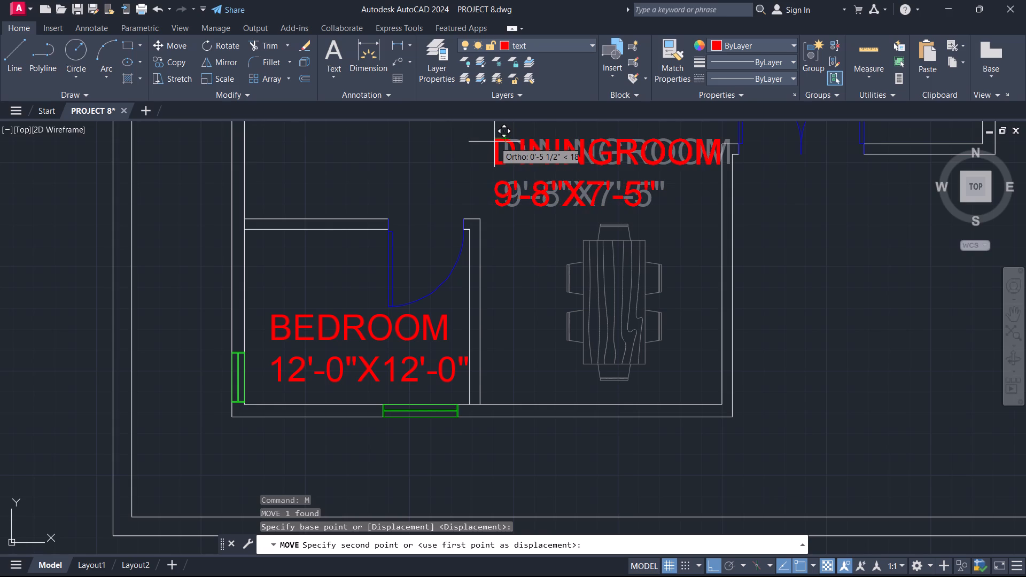
pyautogui.click(494, 142)
# Change the name BEDROOM to LIVINGROOM in the open hall's label with the size 17'-6"X14'-8".
pyautogui.scroll(-3, 590, 186)
pyautogui.moveTo(650, 212); pyautogui.dragTo(614, 290, button='middle')
pyautogui.scroll(2, 606, 202)
pyautogui.doubleClick(656, 190)
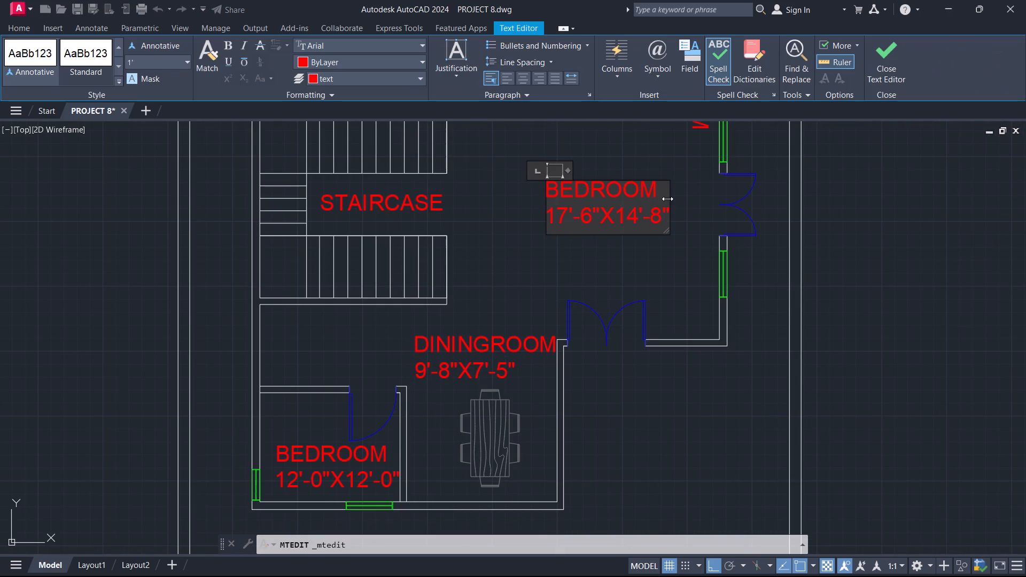
pyautogui.press('Left')
pyautogui.press('Left')
pyautogui.press('Left')
pyautogui.press('Left')
pyautogui.press('Left')
pyautogui.press('Left')
pyautogui.press('Left')
pyautogui.press('Right')
pyautogui.press('Right')
pyautogui.press('Right')
pyautogui.press('BackSpace')
pyautogui.press('BackSpace')
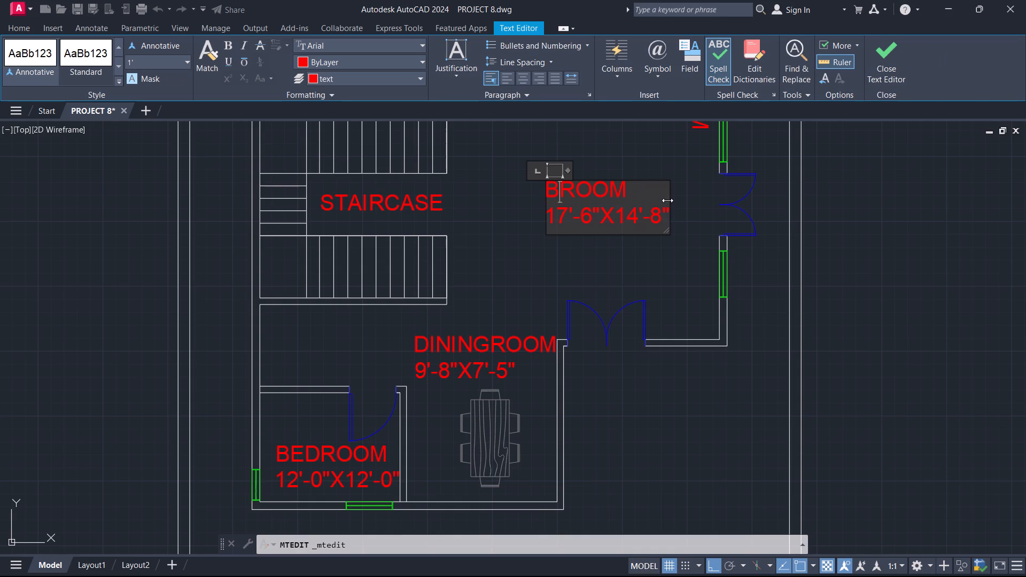
pyautogui.press('BackSpace')
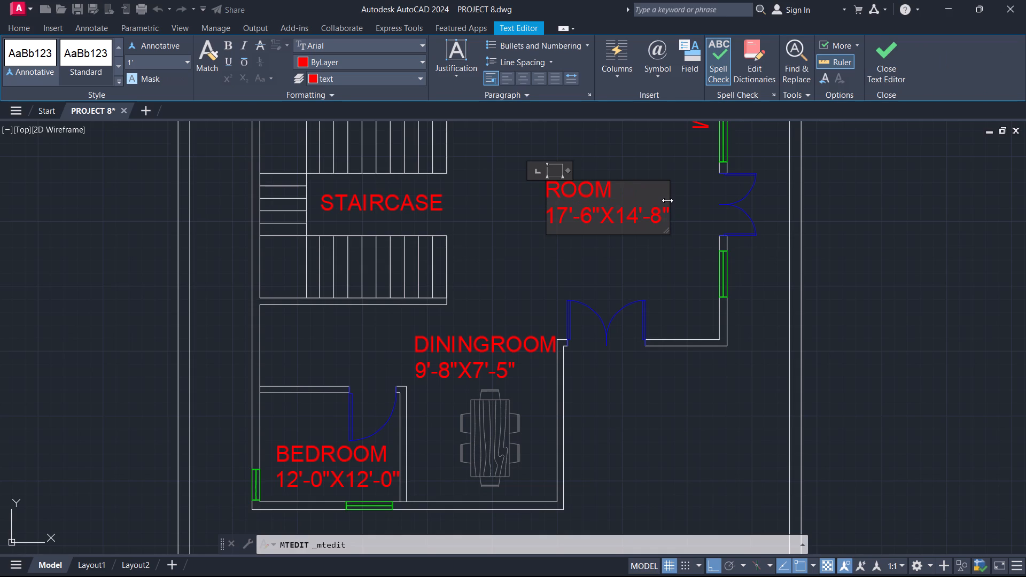
pyautogui.write('LI')
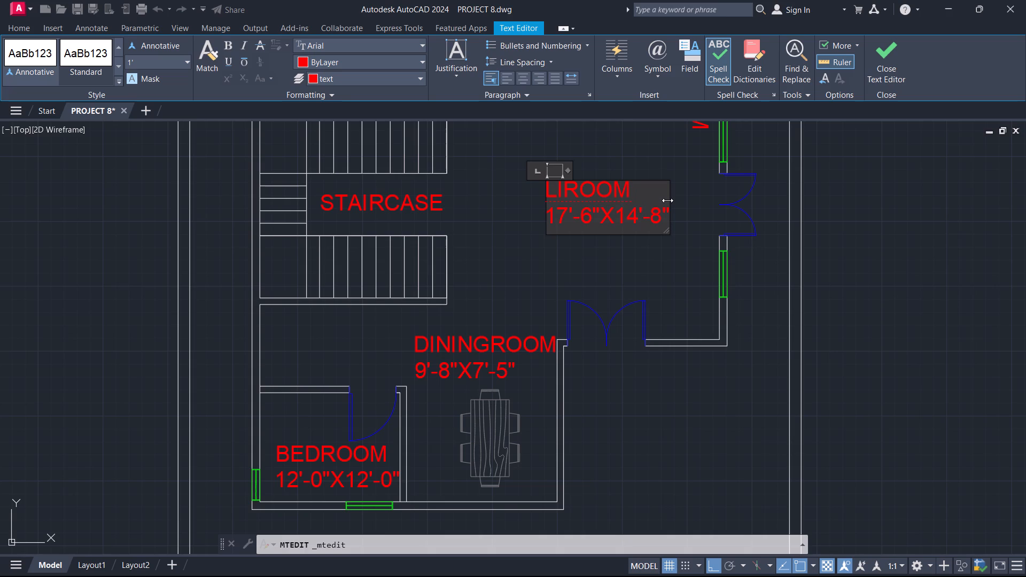
pyautogui.write('VIN')
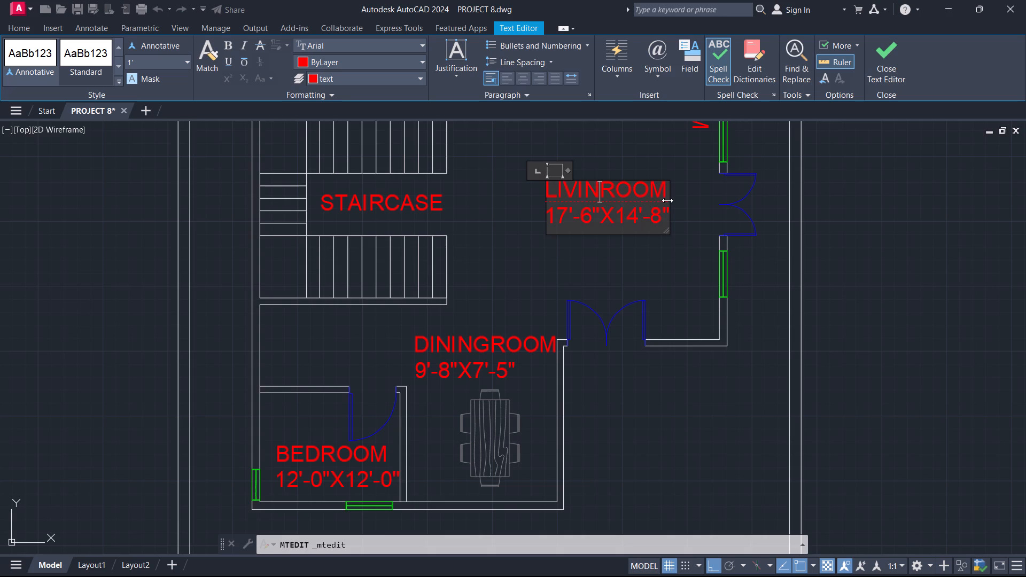
pyautogui.press('g')
pyautogui.click(679, 247)
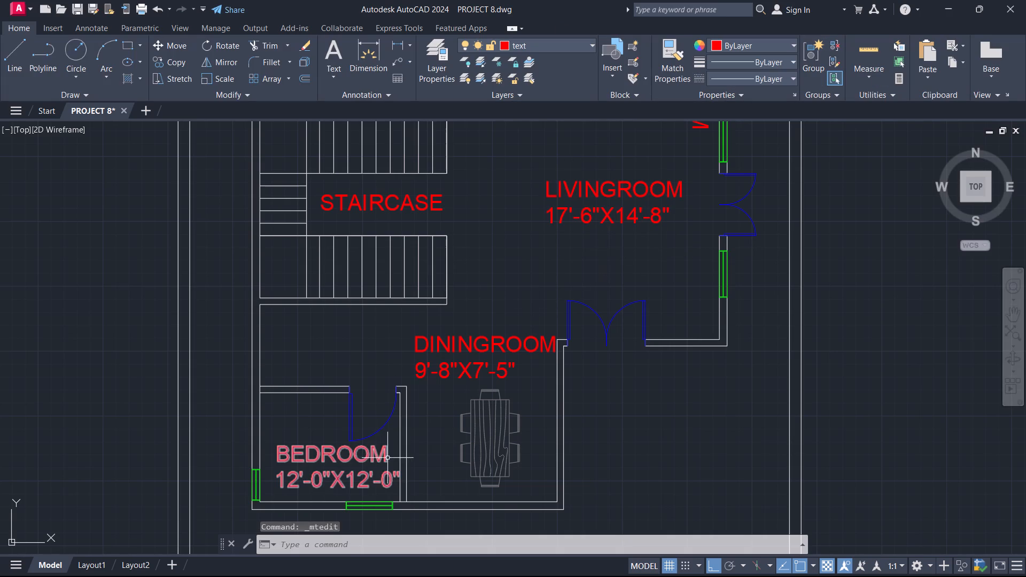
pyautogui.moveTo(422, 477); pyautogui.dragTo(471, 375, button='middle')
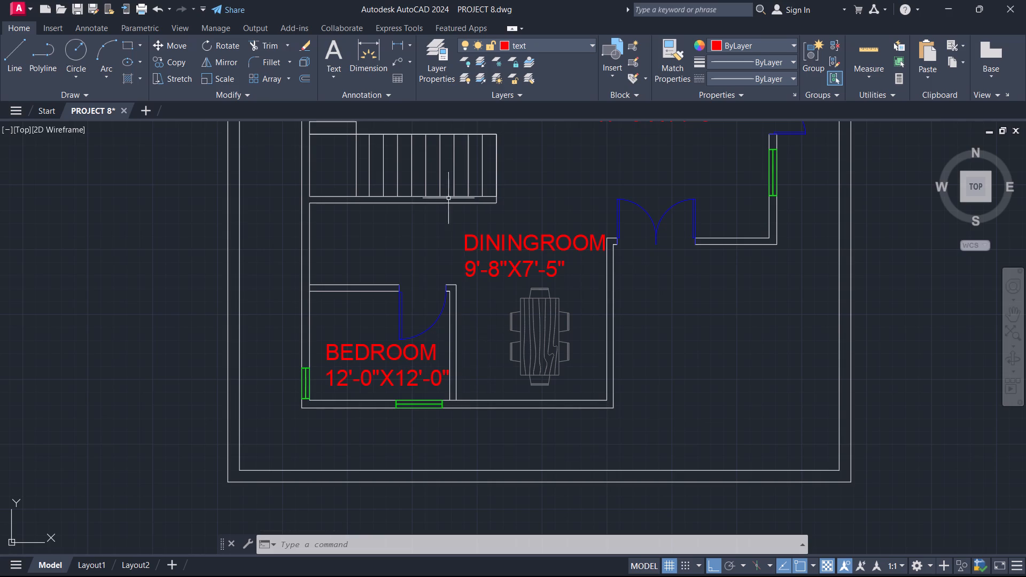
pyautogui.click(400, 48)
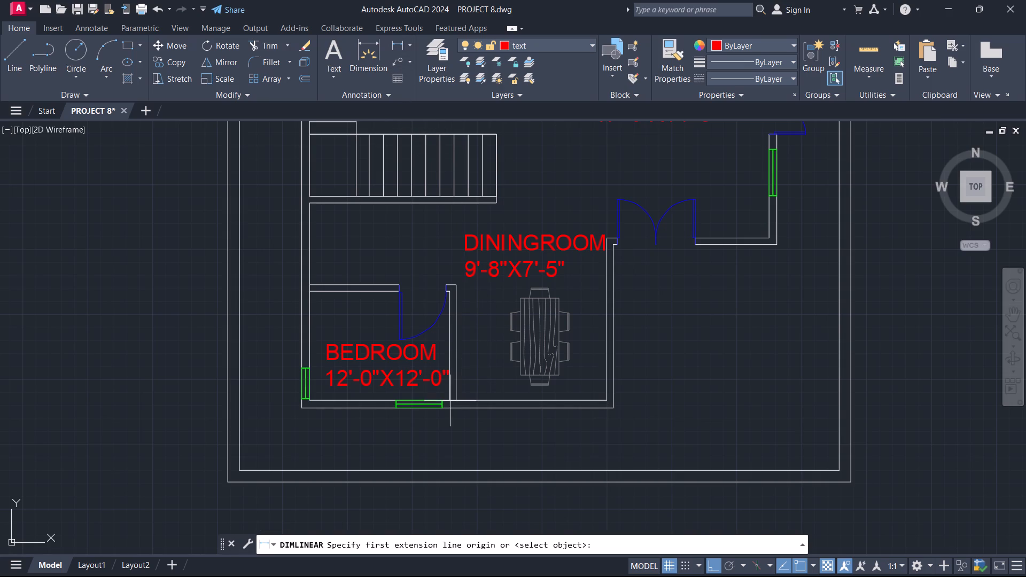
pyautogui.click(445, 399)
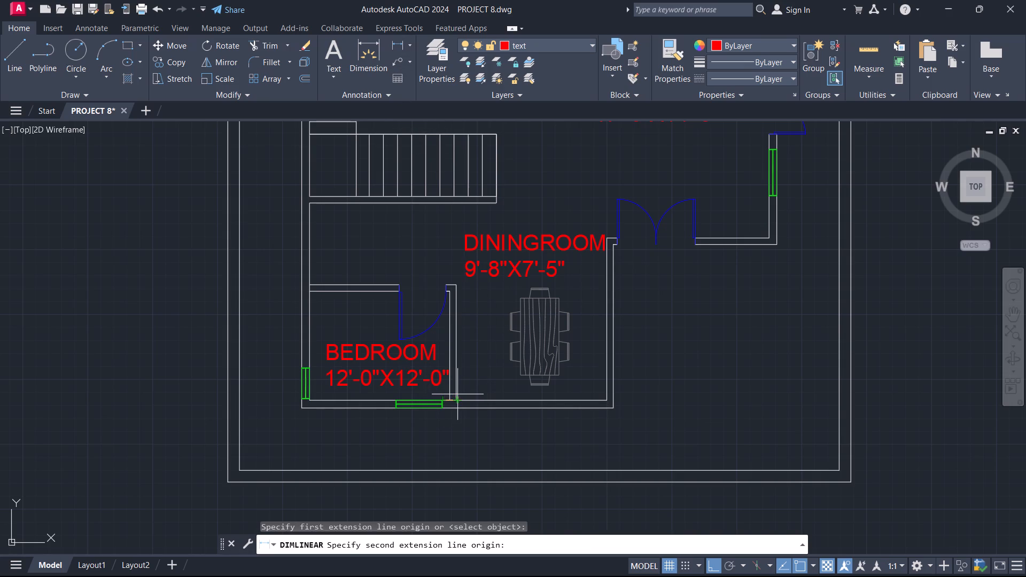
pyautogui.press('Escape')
# Measure the small room's depth along its partition, from the lower wall to the upper inner corner, with a linear dimension.
pyautogui.press('space')
pyautogui.scroll(5, 448, 403)
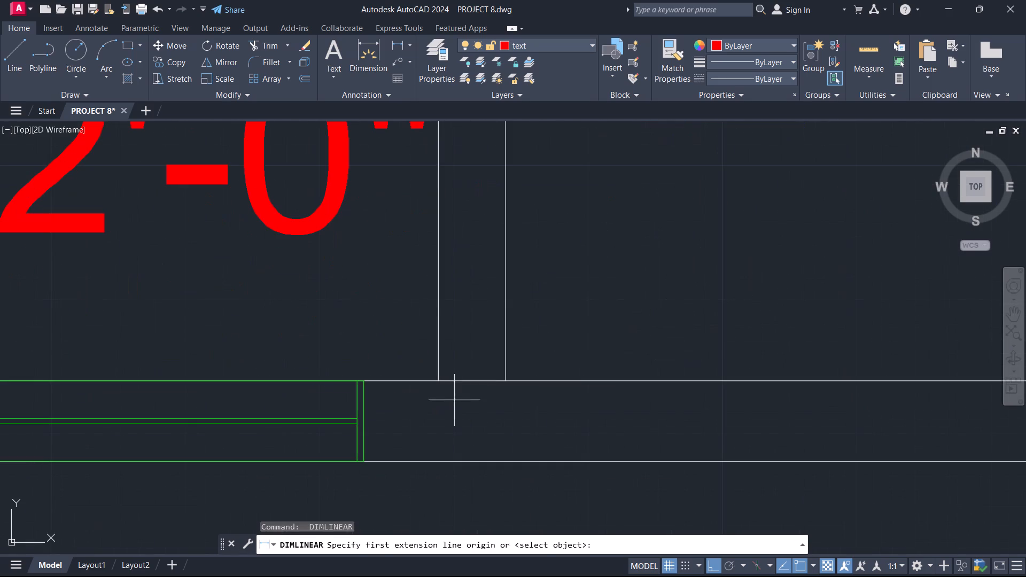
pyautogui.click(438, 378)
pyautogui.scroll(-4, 455, 319)
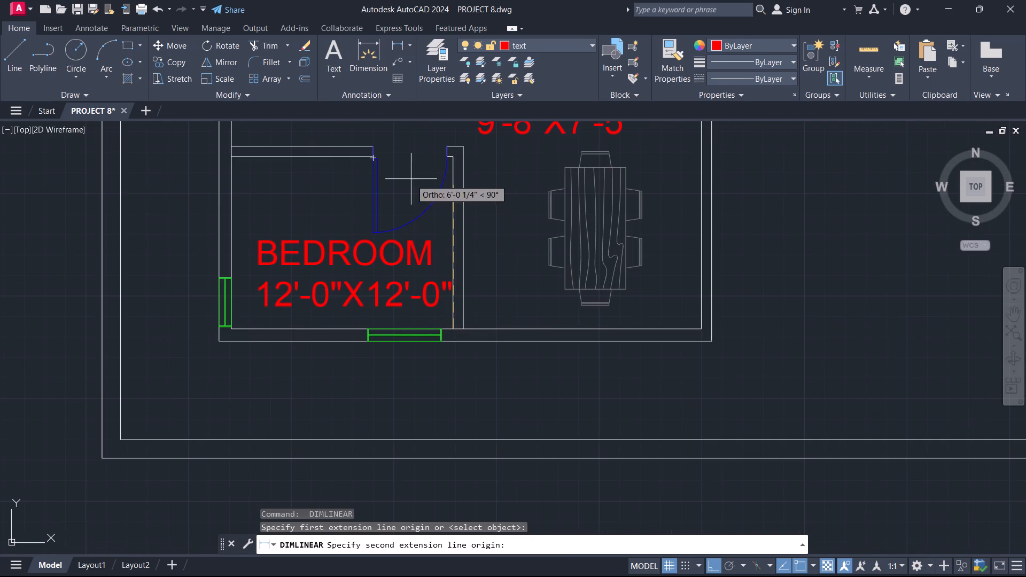
pyautogui.scroll(2, 451, 165)
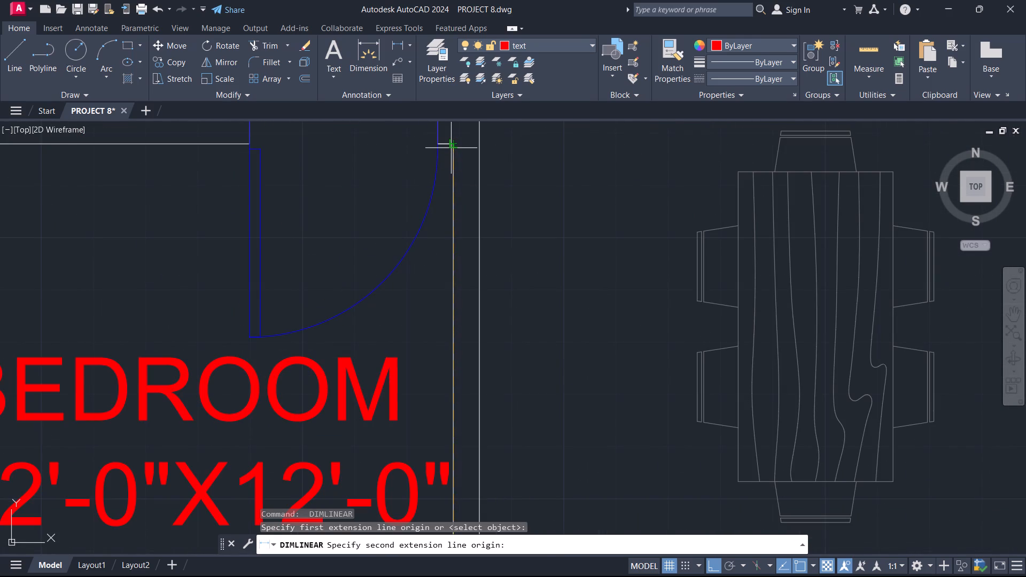
pyautogui.click(451, 148)
pyautogui.press('Escape')
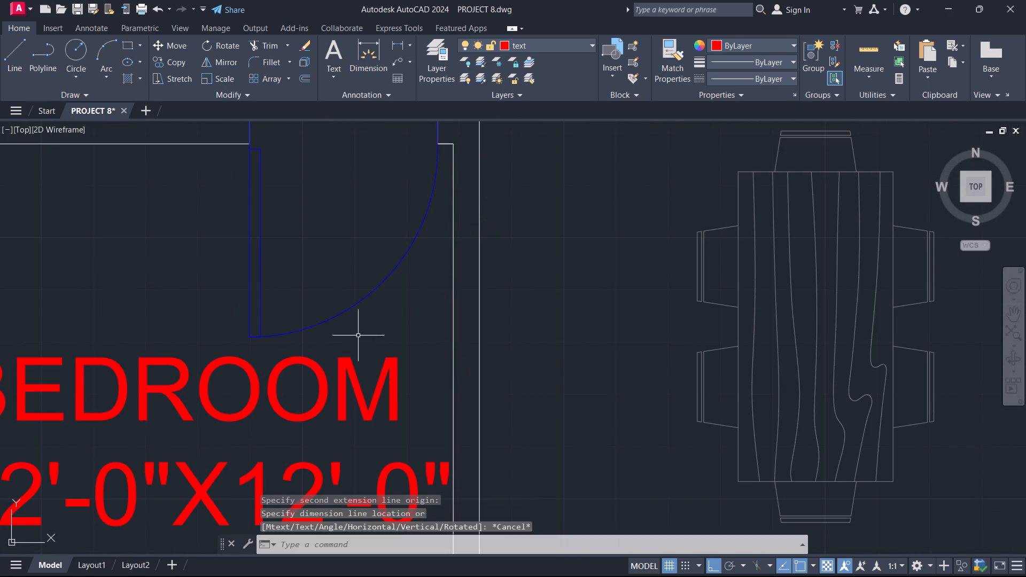
# Measure the small room's width along the lower wall, from the outer wall's inner corner to the partition, with a linear dimension.
pyautogui.scroll(-1, 387, 317)
pyautogui.press('space')
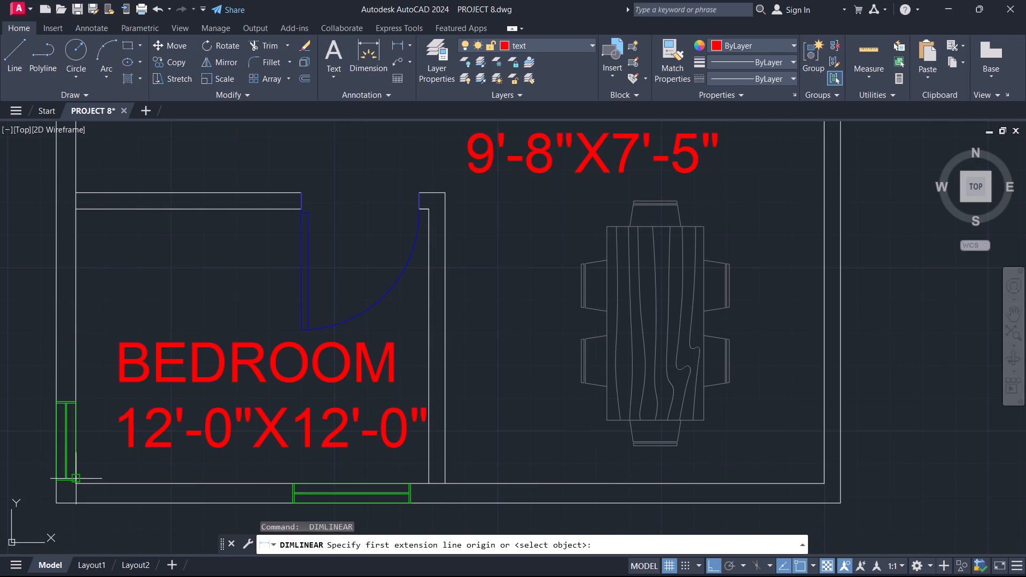
pyautogui.click(76, 487)
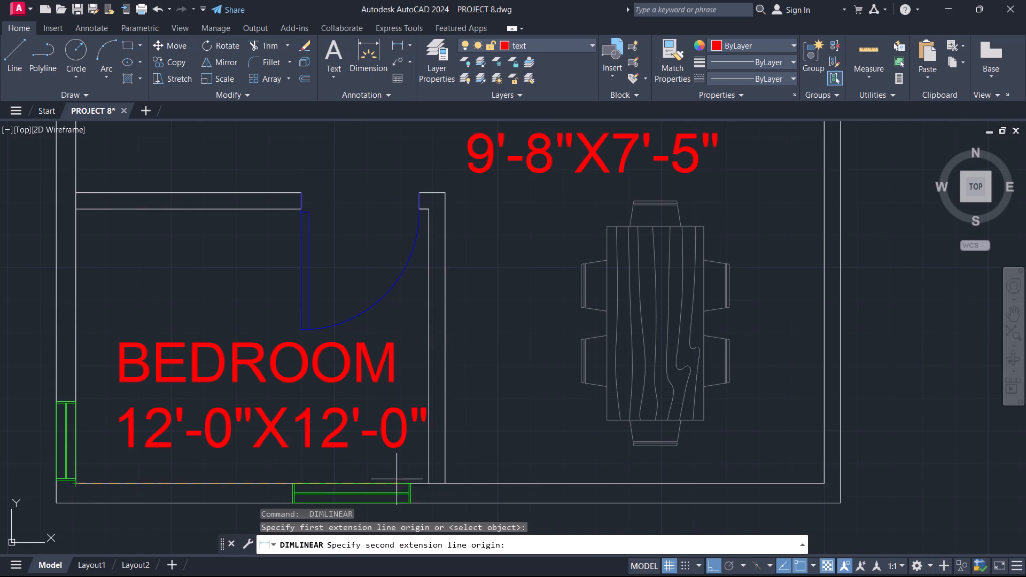
pyautogui.click(427, 485)
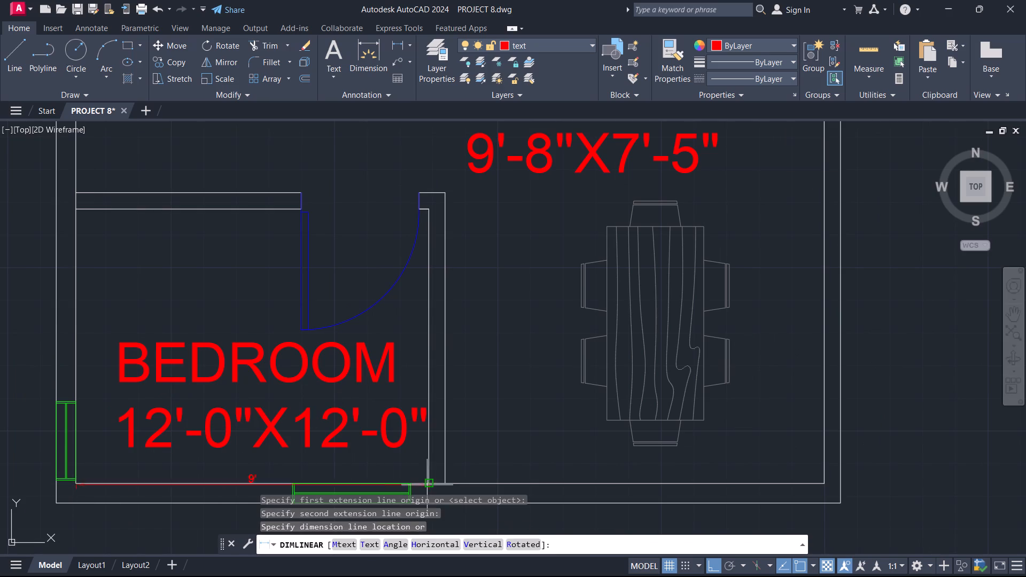
pyautogui.press('Escape')
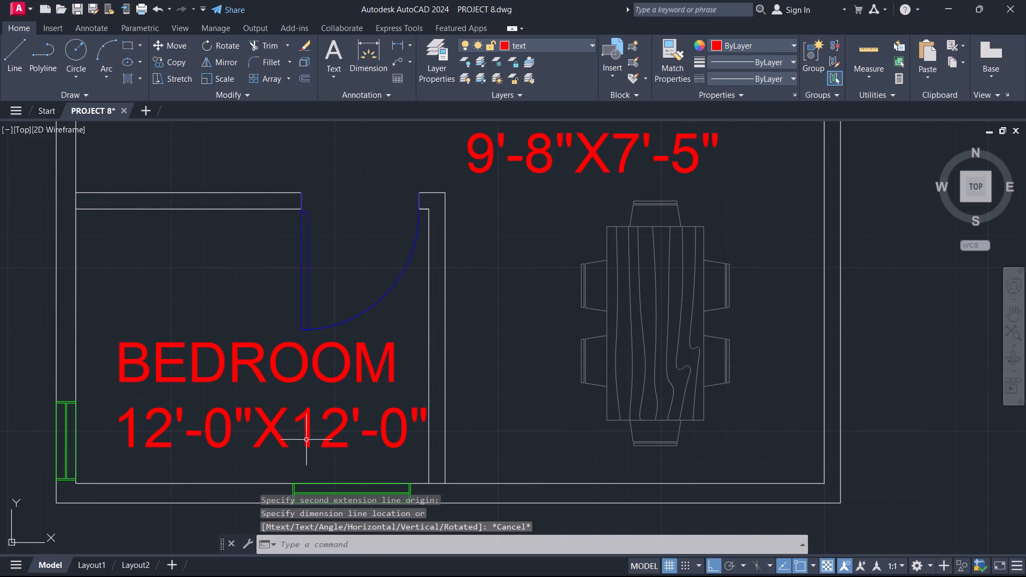
# Replace the BEDROOM label text in the small room beside the dining area, including its size line, with the name KITCHEN.
pyautogui.doubleClick(407, 428)
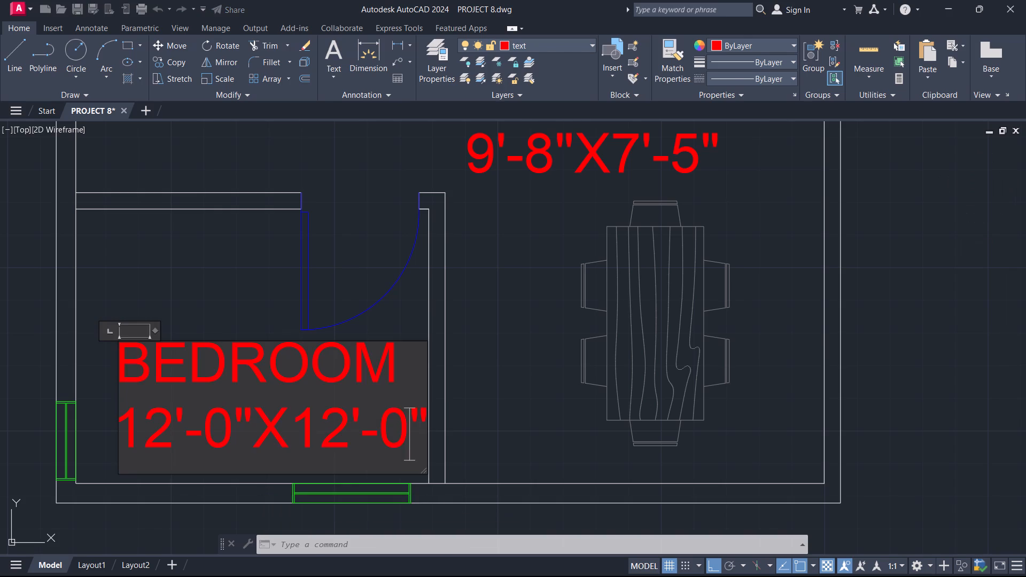
pyautogui.press('BackSpace')
pyautogui.press('BackSpace')
pyautogui.press('BackSpace')
pyautogui.press('BackSpace')
pyautogui.press('BackSpace')
pyautogui.press('BackSpace')
pyautogui.press('BackSpace')
pyautogui.press('BackSpace')
pyautogui.press('BackSpace')
pyautogui.press('BackSpace')
pyautogui.press('BackSpace')
pyautogui.press('BackSpace')
pyautogui.press('BackSpace')
pyautogui.press('BackSpace')
pyautogui.press('BackSpace')
pyautogui.press('BackSpace')
pyautogui.press('BackSpace')
pyautogui.press('BackSpace')
pyautogui.press('BackSpace')
pyautogui.press('BackSpace')
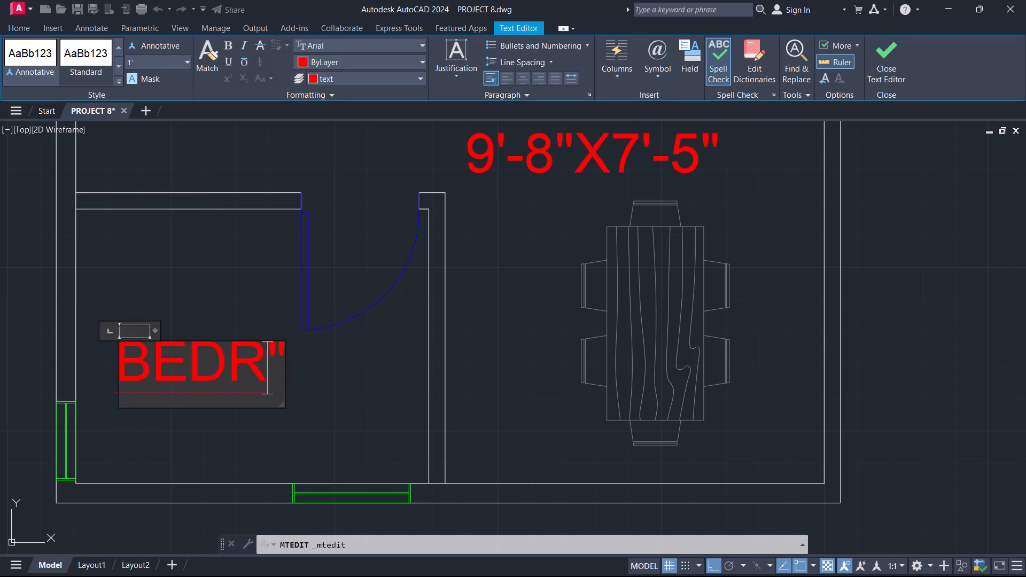
pyautogui.write('KITCHEN')
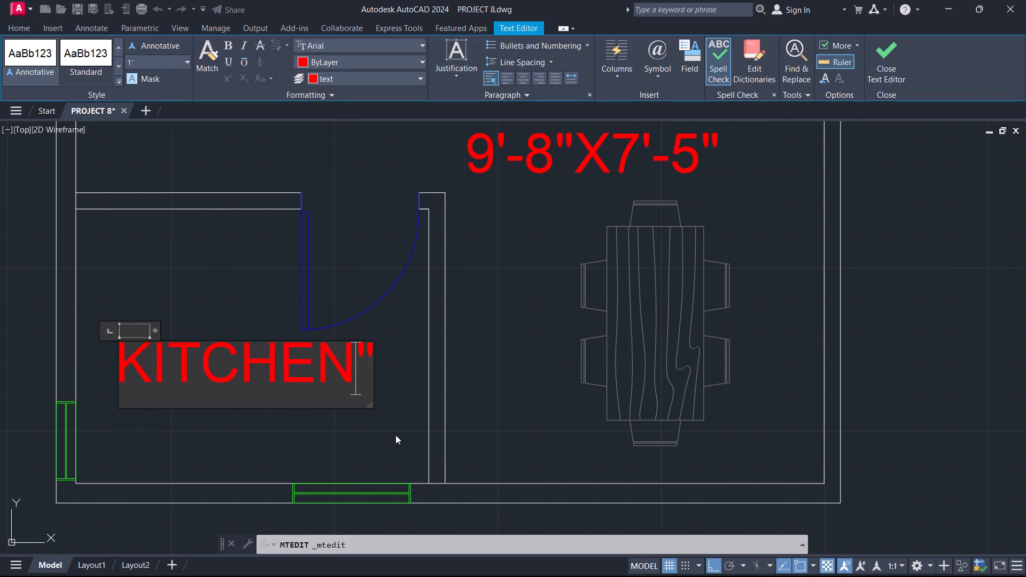
# Add the size line 9'-0"X7'-0" beneath the name KITCHEN in the open label.
pyautogui.press('Return')
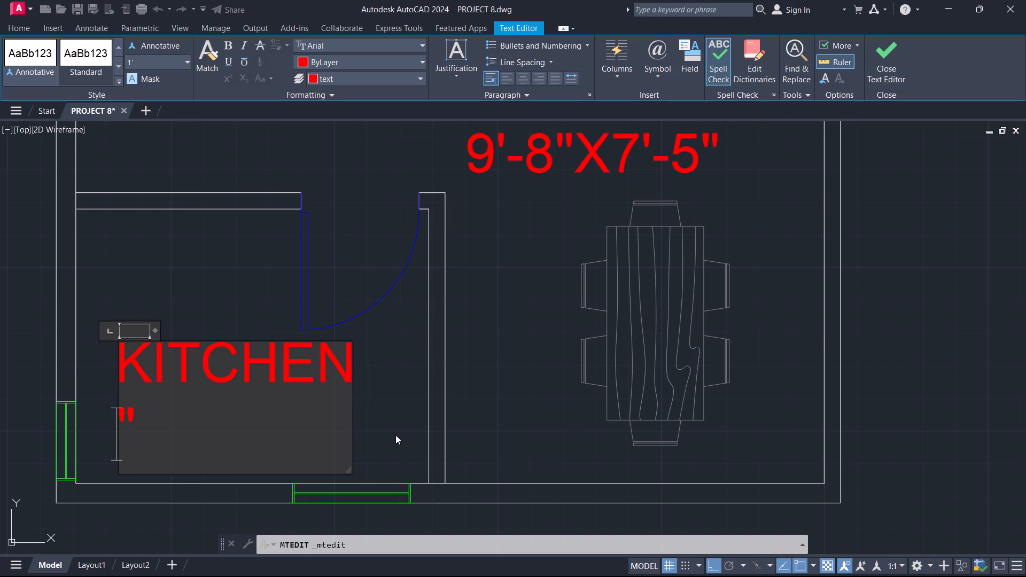
pyautogui.press('9')
pyautogui.press("'")
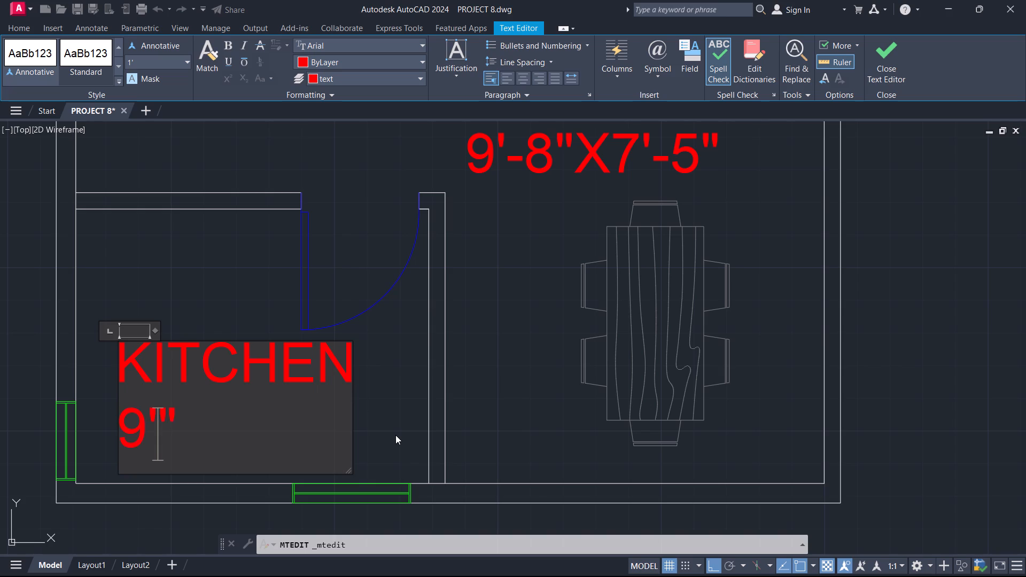
pyautogui.write('-0')
pyautogui.press('Right')
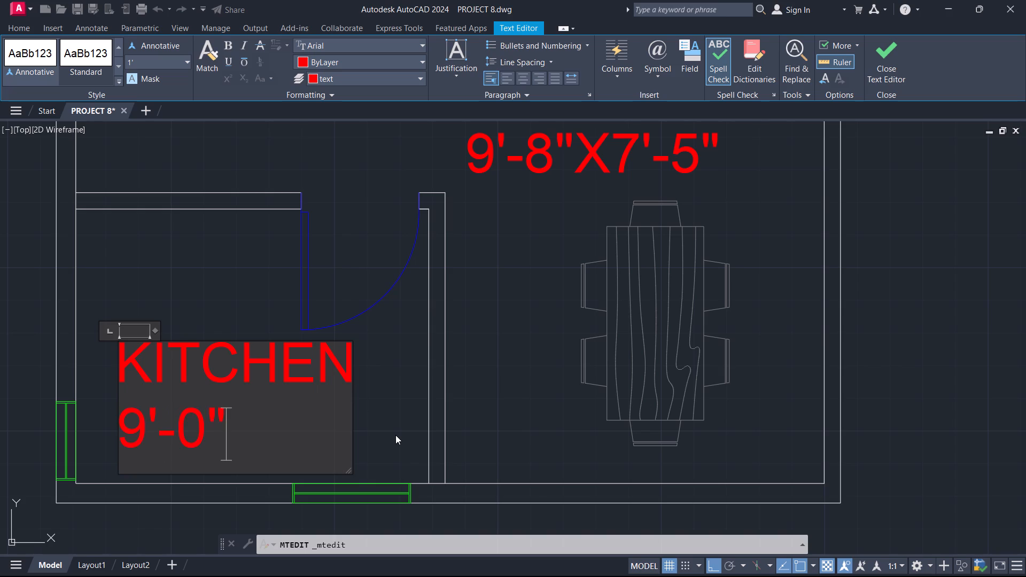
pyautogui.press('x')
pyautogui.press('7')
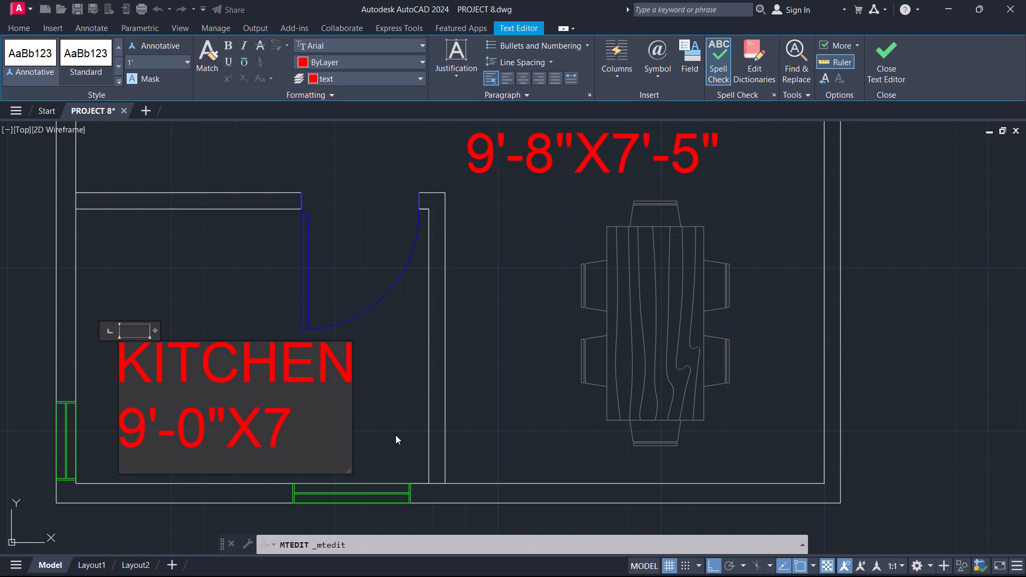
pyautogui.write('\'-0"')
pyautogui.click(398, 426)
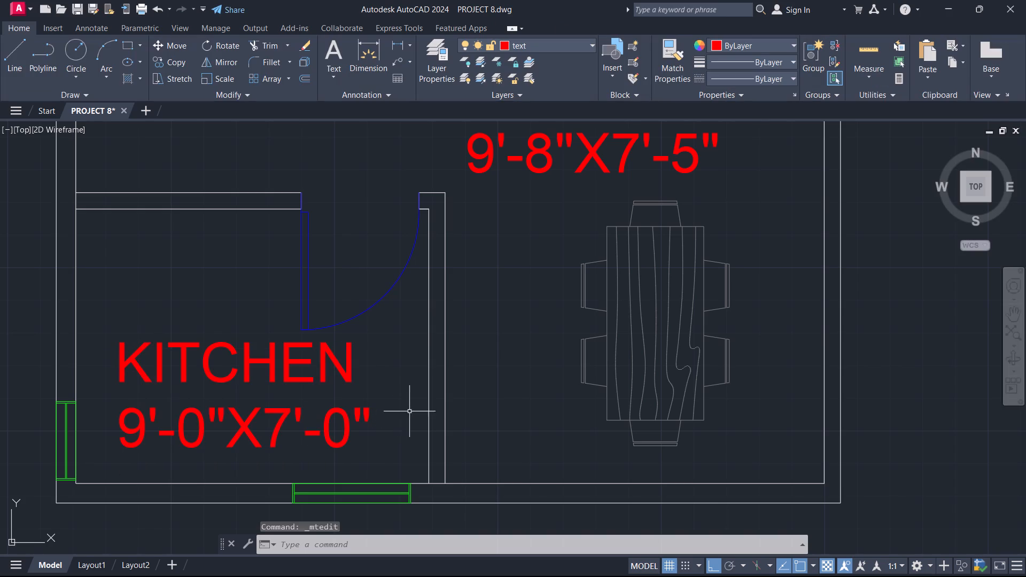
# Measure the depth of the middle plan's bedroom above the staircase, along its outer wall between the inner corners, with a linear dimension.
pyautogui.scroll(-3, 536, 380)
pyautogui.moveTo(680, 354); pyautogui.dragTo(419, 466, button='middle')
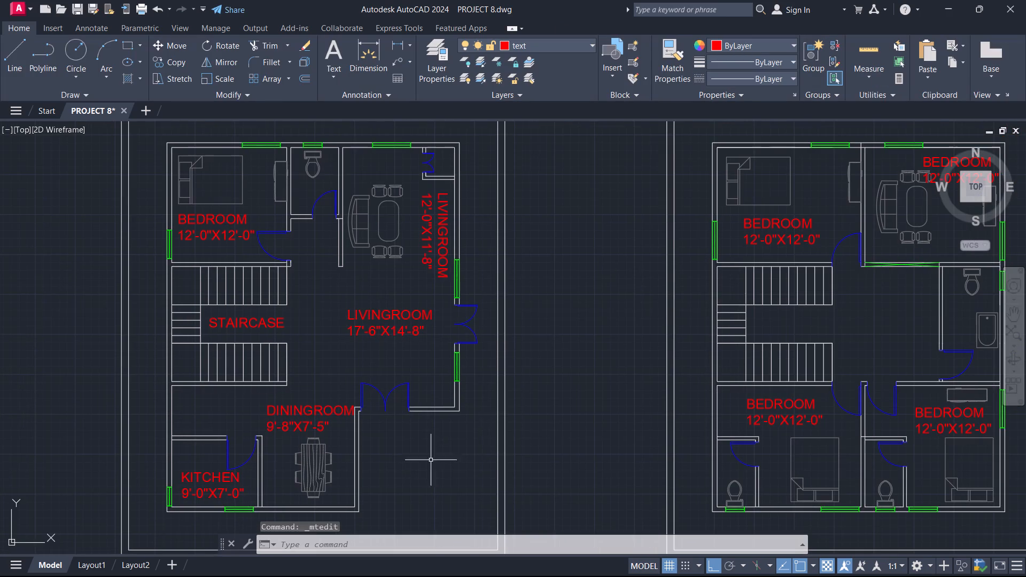
pyautogui.scroll(-1, 568, 347)
pyautogui.moveTo(582, 334); pyautogui.dragTo(533, 323, button='middle')
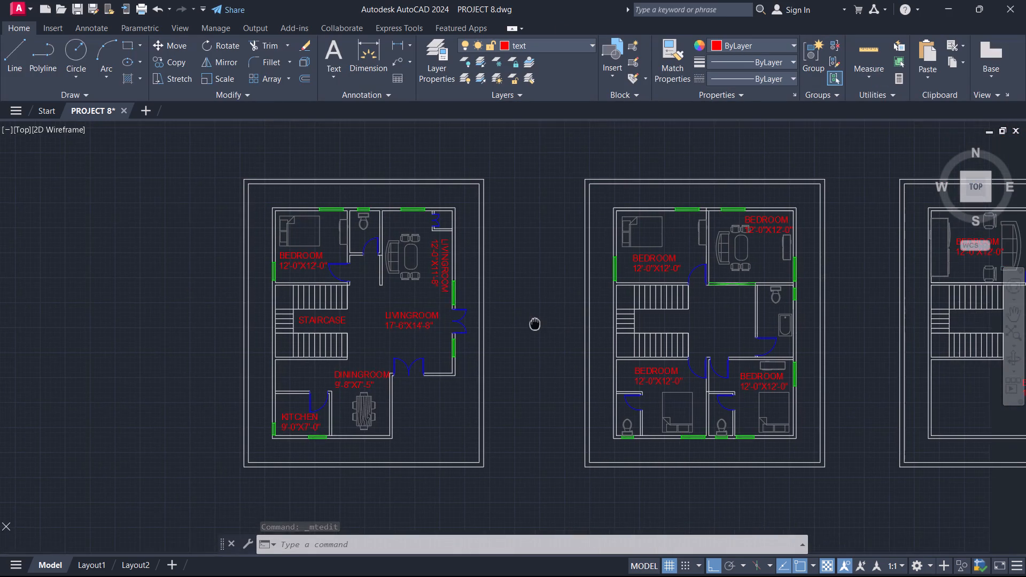
pyautogui.moveTo(533, 323); pyautogui.dragTo(491, 323, button='middle')
pyautogui.moveTo(669, 328); pyautogui.dragTo(655, 324, button='middle')
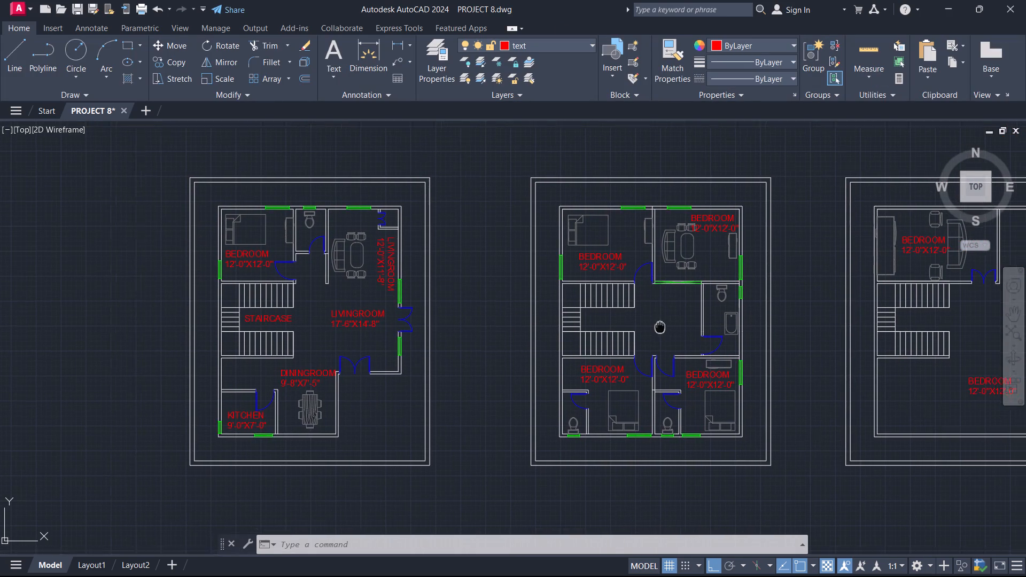
pyautogui.moveTo(655, 324); pyautogui.dragTo(626, 324, button='middle')
pyautogui.scroll(2, 577, 266)
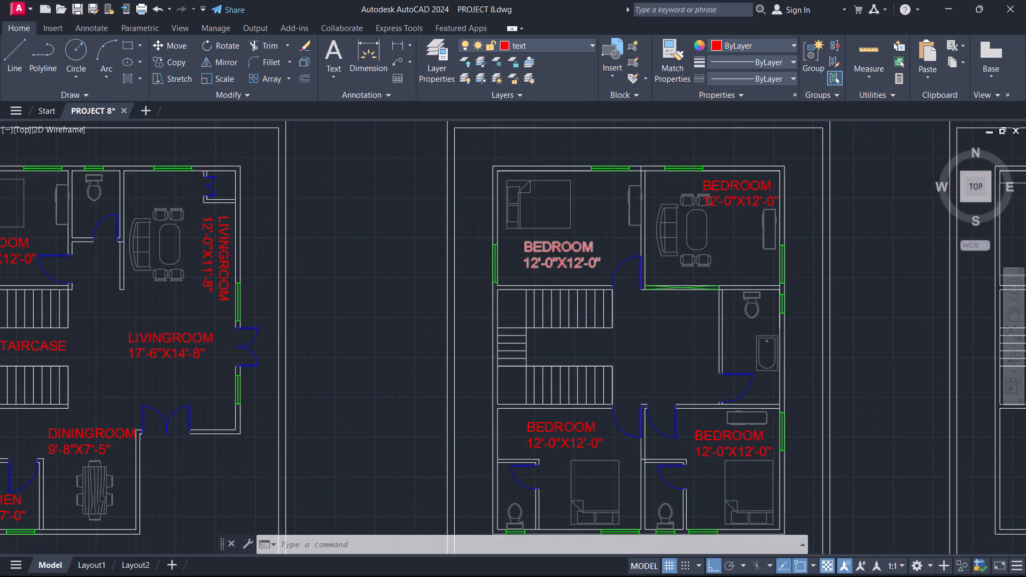
pyautogui.moveTo(611, 240); pyautogui.dragTo(559, 272, button='middle')
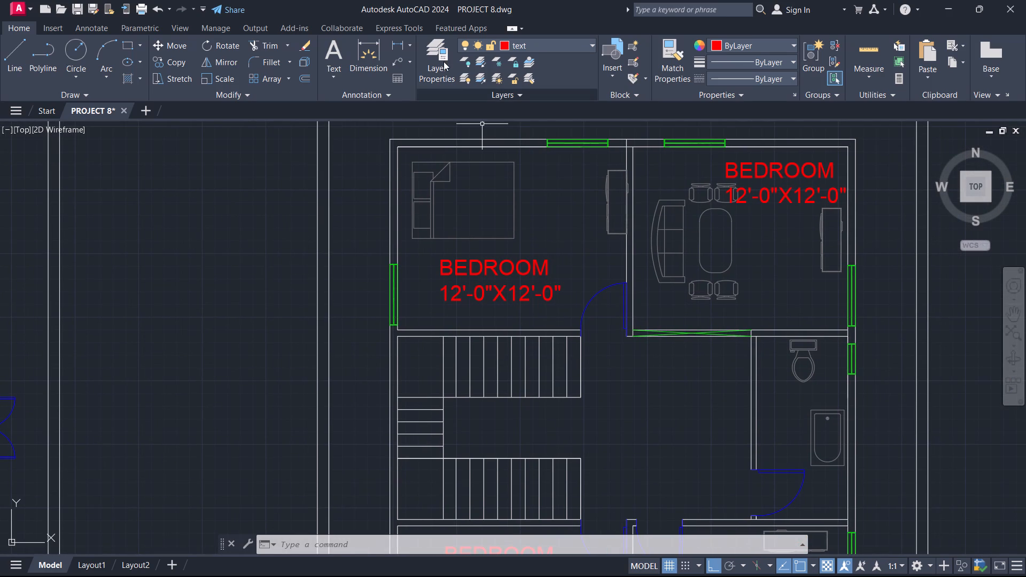
pyautogui.click(398, 48)
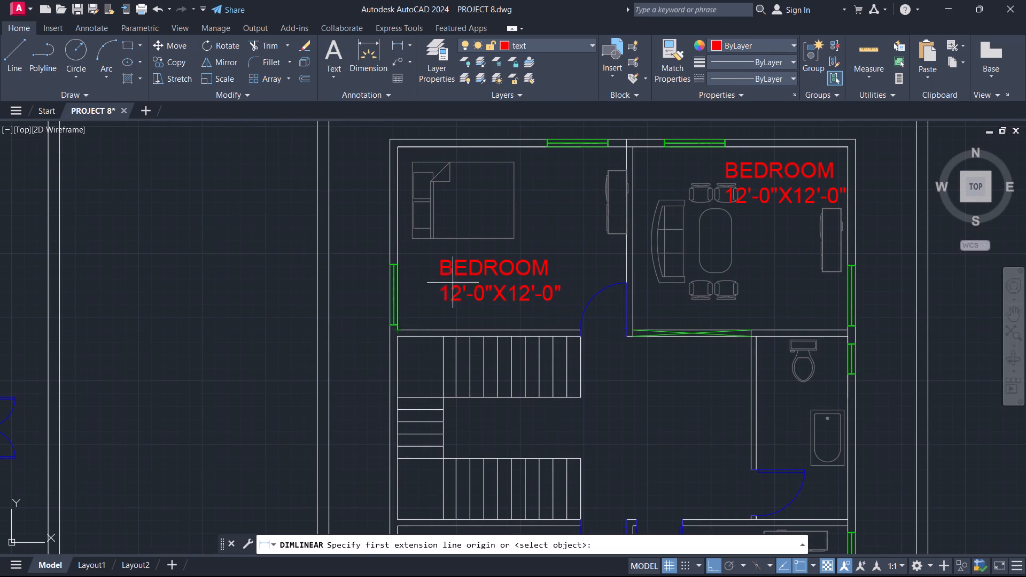
pyautogui.click(402, 151)
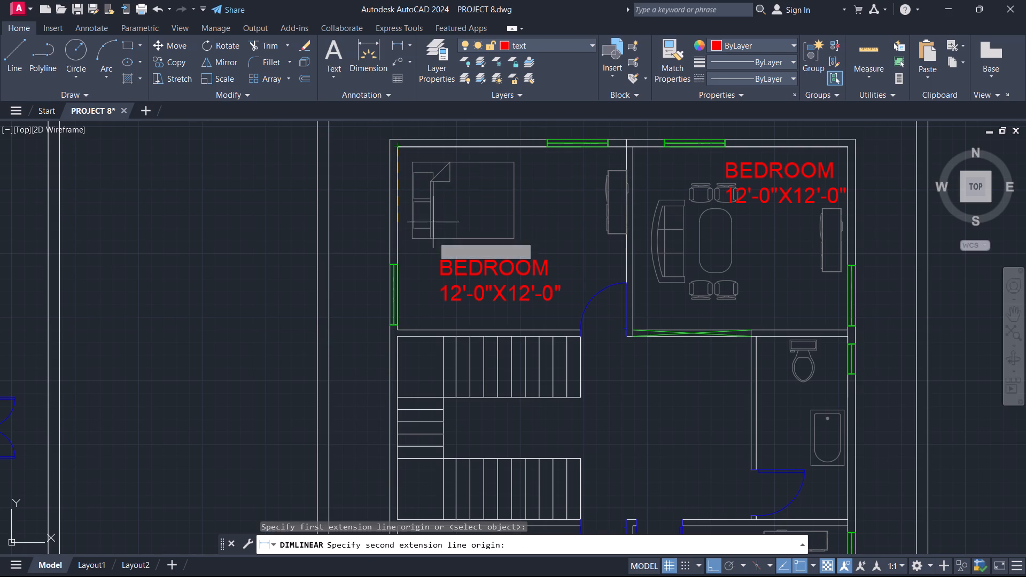
pyautogui.click(399, 332)
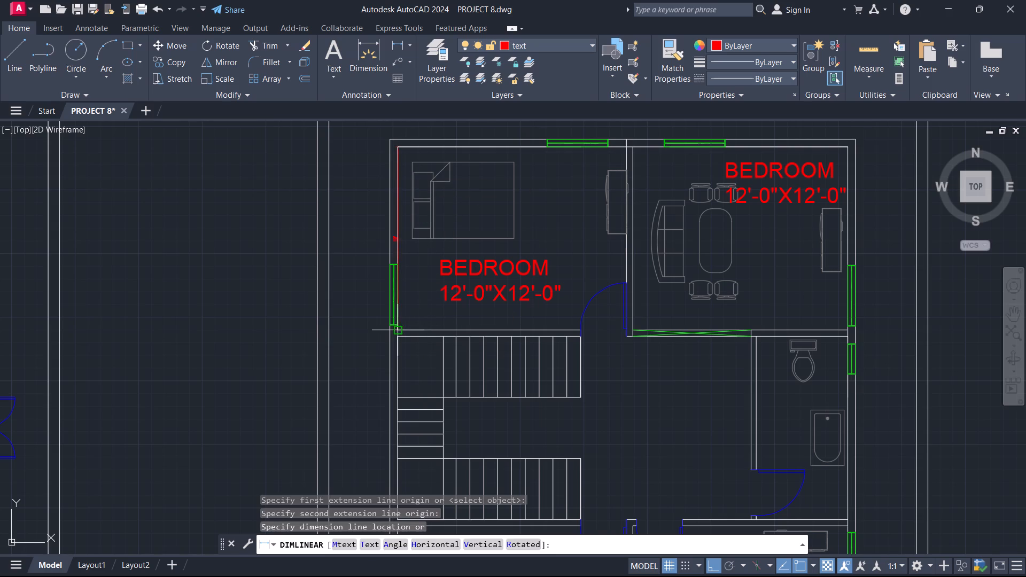
pyautogui.scroll(2, 425, 288)
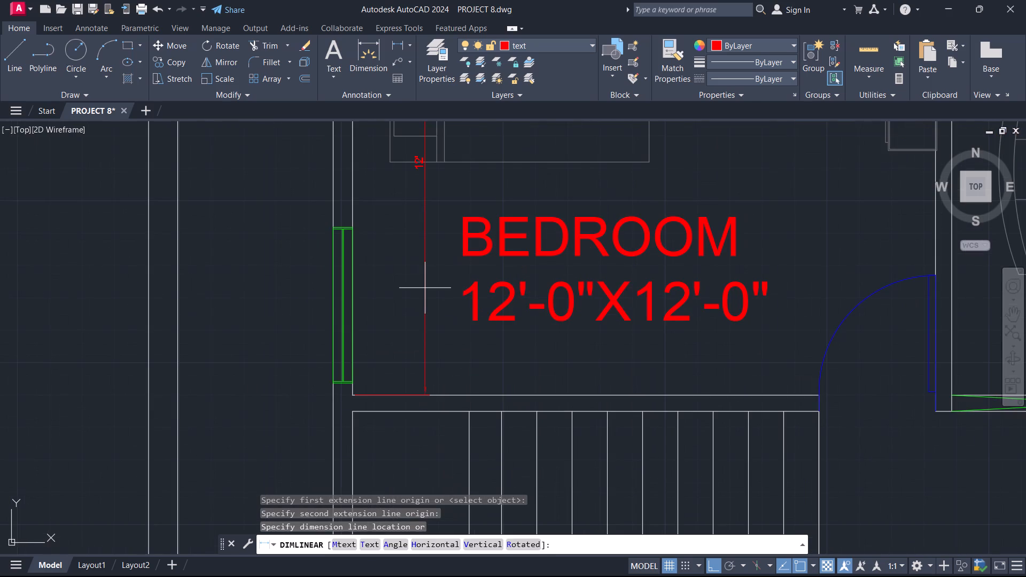
pyautogui.press('Escape')
# Change the size line of the label in the bedroom above the staircase to 15'-0"X12'-0".
pyautogui.scroll(-1, 581, 311)
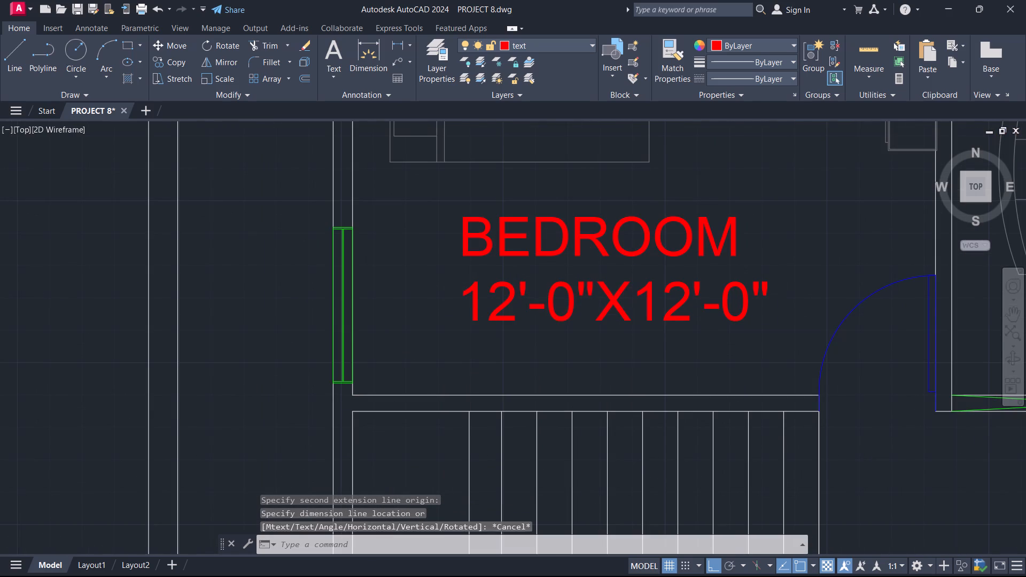
pyautogui.doubleClick(538, 304)
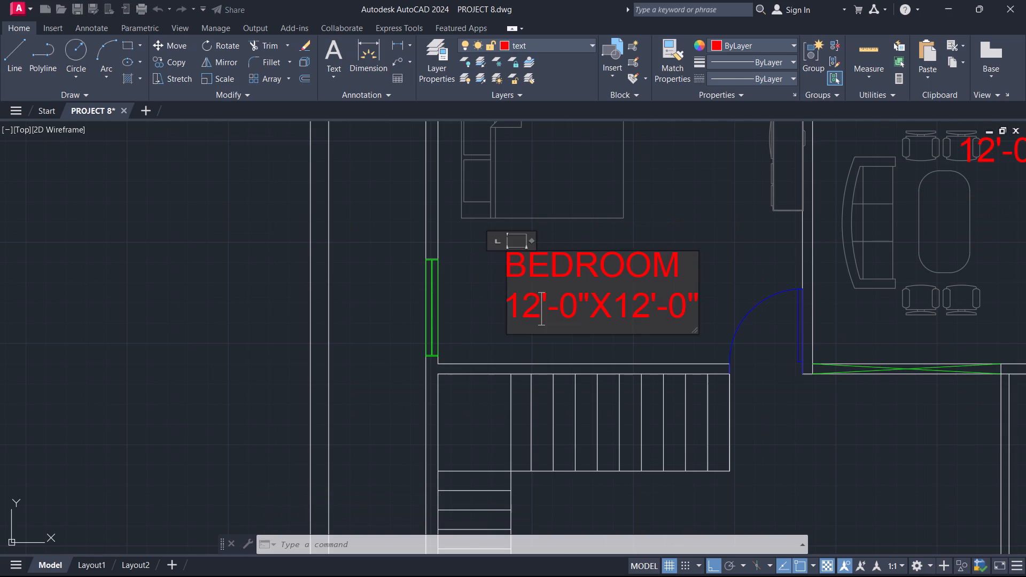
pyautogui.press('BackSpace')
pyautogui.press('5')
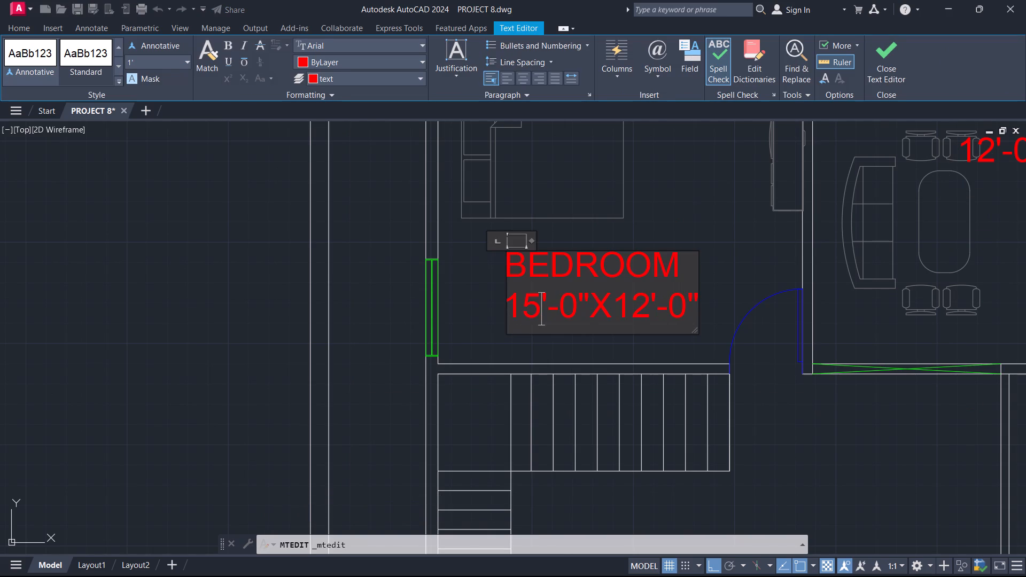
pyautogui.click(705, 223)
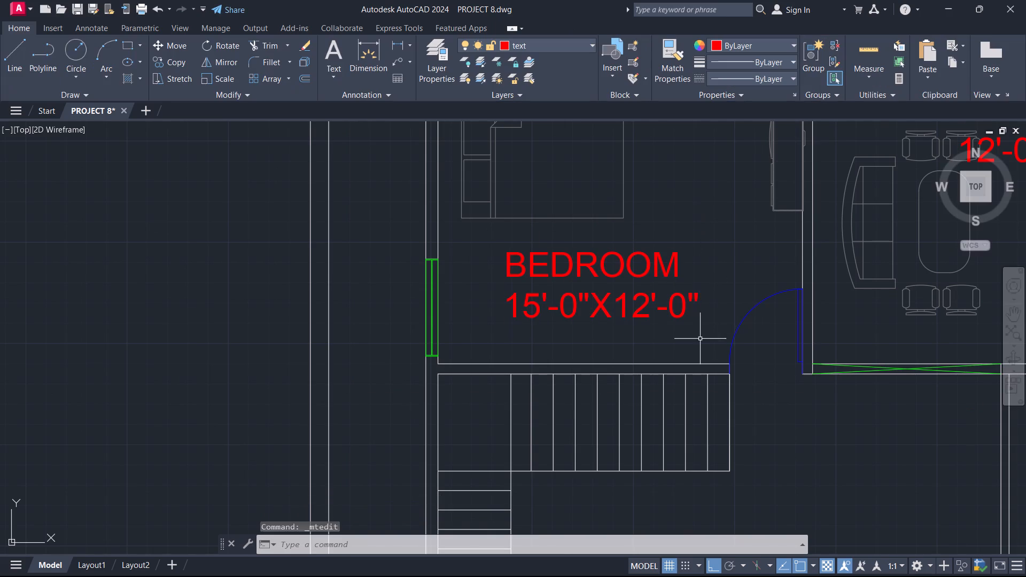
# Measure the width of the bedroom below the staircase, from the outer wall to the partition between the bedrooms, with a linear dimension.
pyautogui.scroll(-2, 677, 322)
pyautogui.moveTo(745, 380); pyautogui.dragTo(604, 303, button='middle')
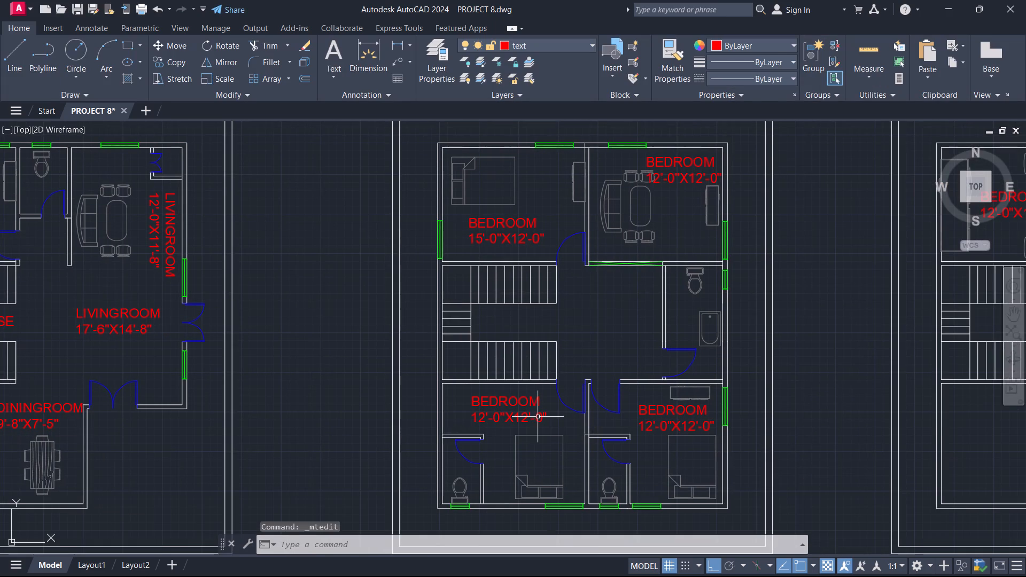
pyautogui.scroll(1, 534, 421)
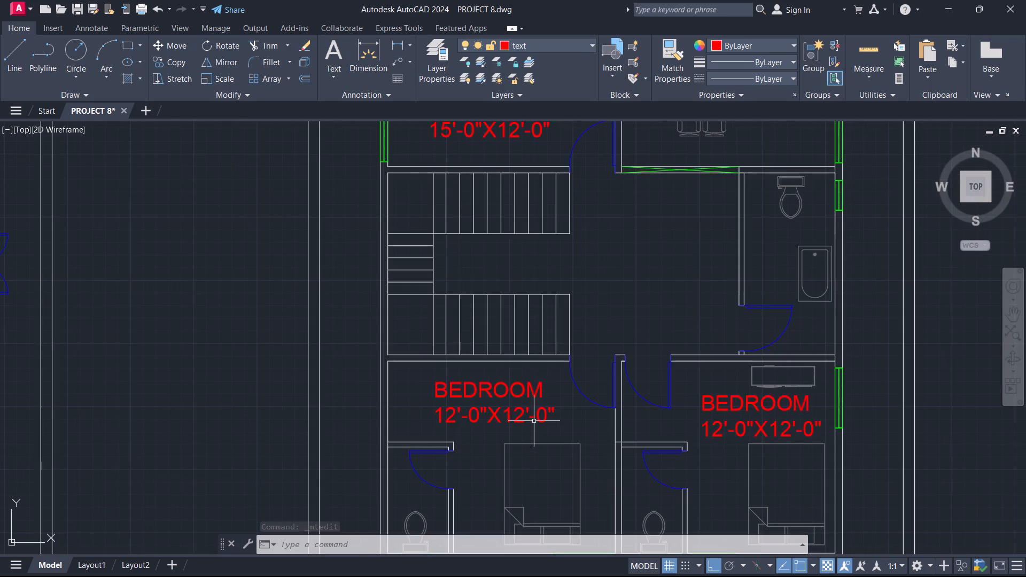
pyautogui.scroll(-1, 541, 414)
pyautogui.scroll(2, 536, 415)
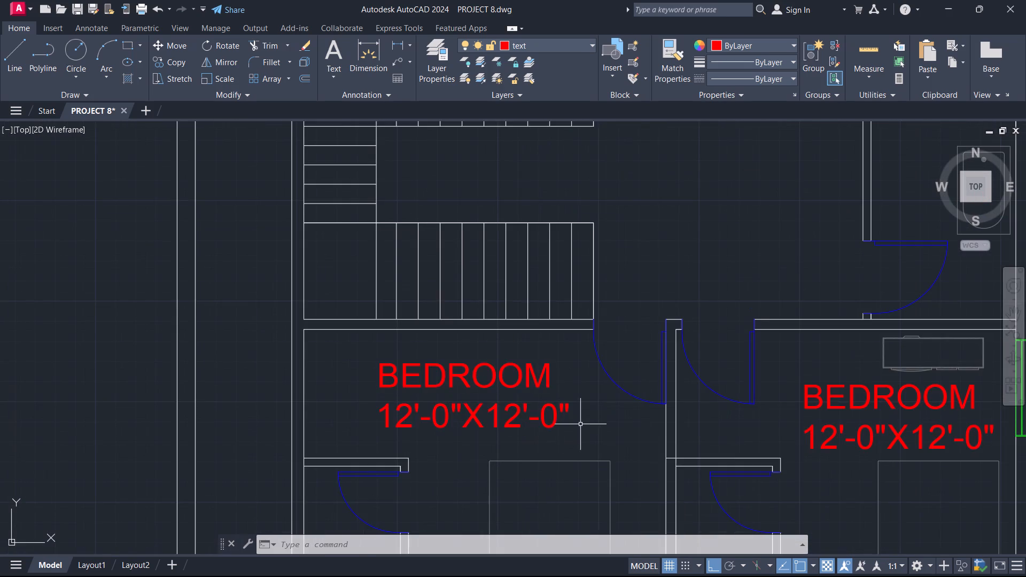
pyautogui.moveTo(580, 424); pyautogui.dragTo(561, 328, button='middle')
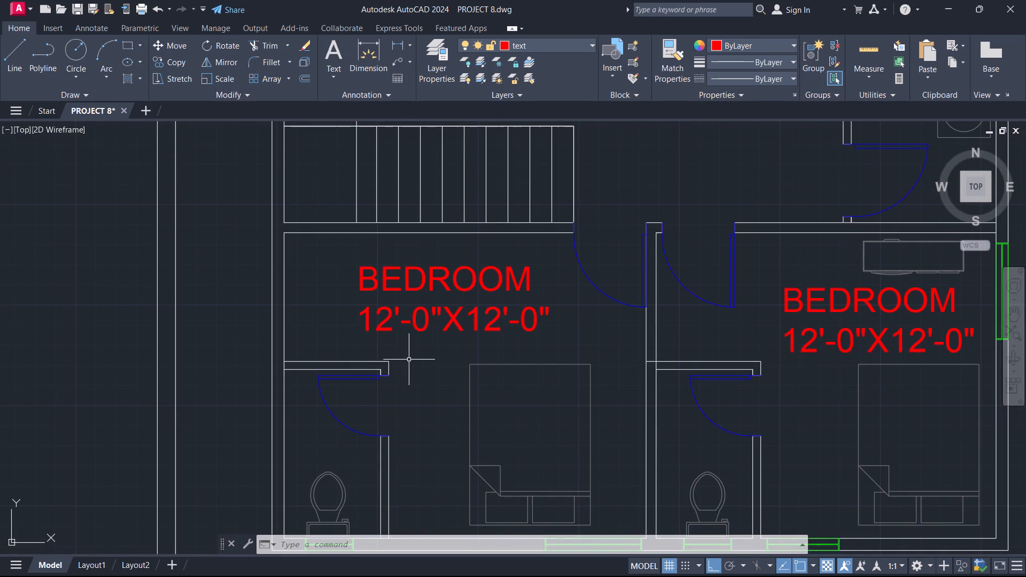
pyautogui.click(395, 44)
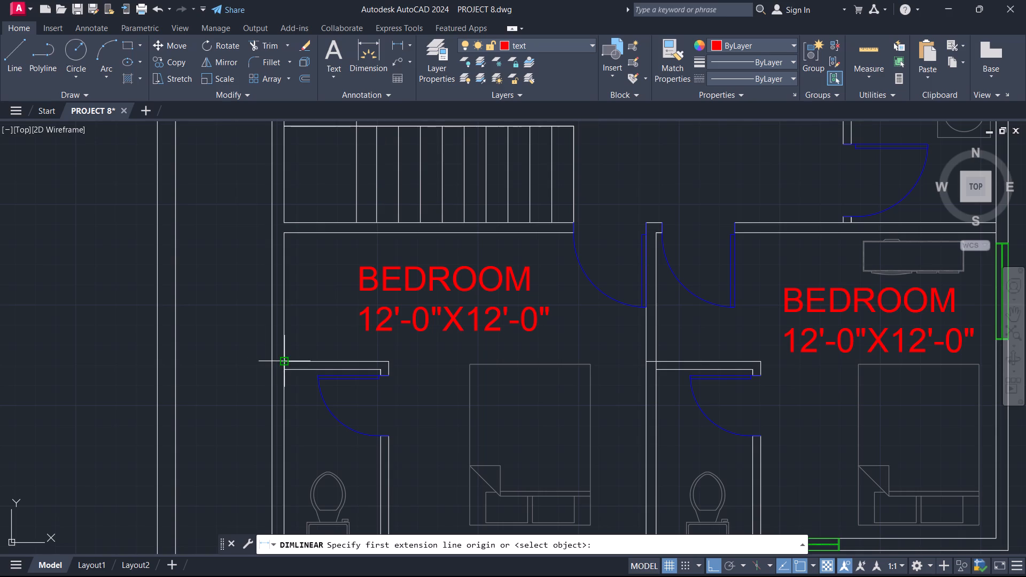
pyautogui.click(285, 361)
pyautogui.click(649, 363)
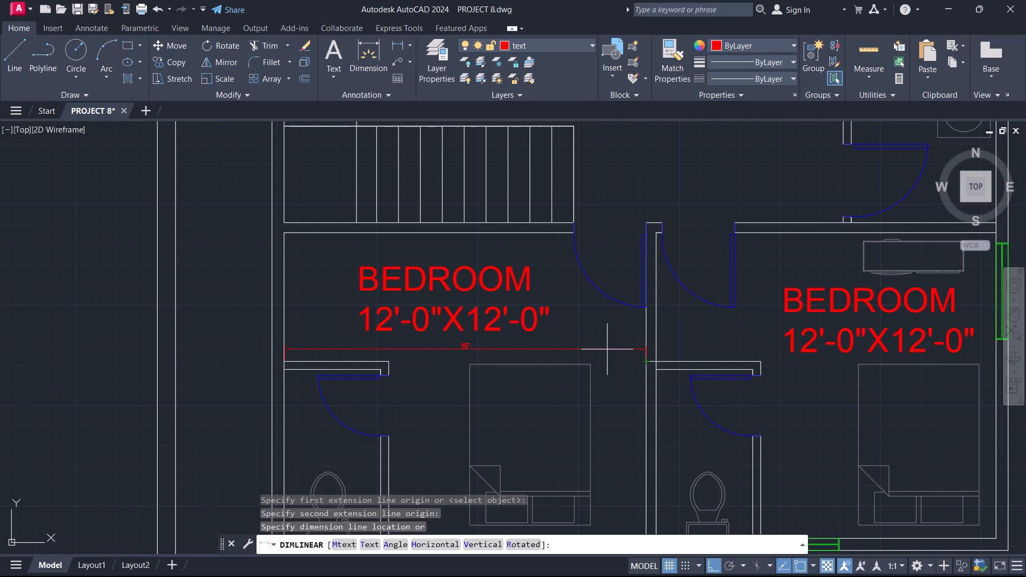
pyautogui.press('Escape')
# Measure the depth of the bedroom below the staircase, along its outer wall from upper to lower inner corner, with a linear dimension.
pyautogui.scroll(-1, 460, 280)
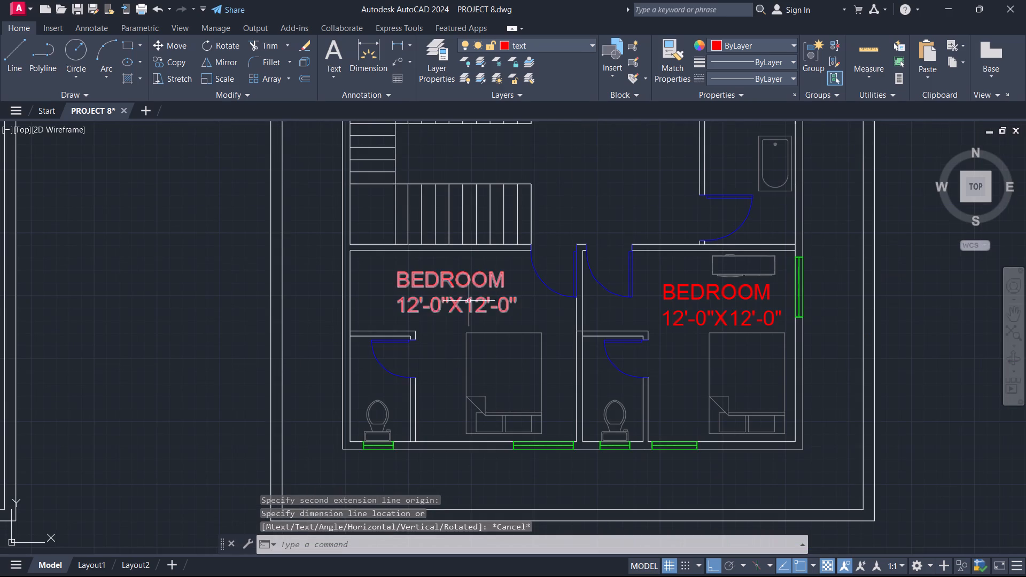
pyautogui.click(399, 41)
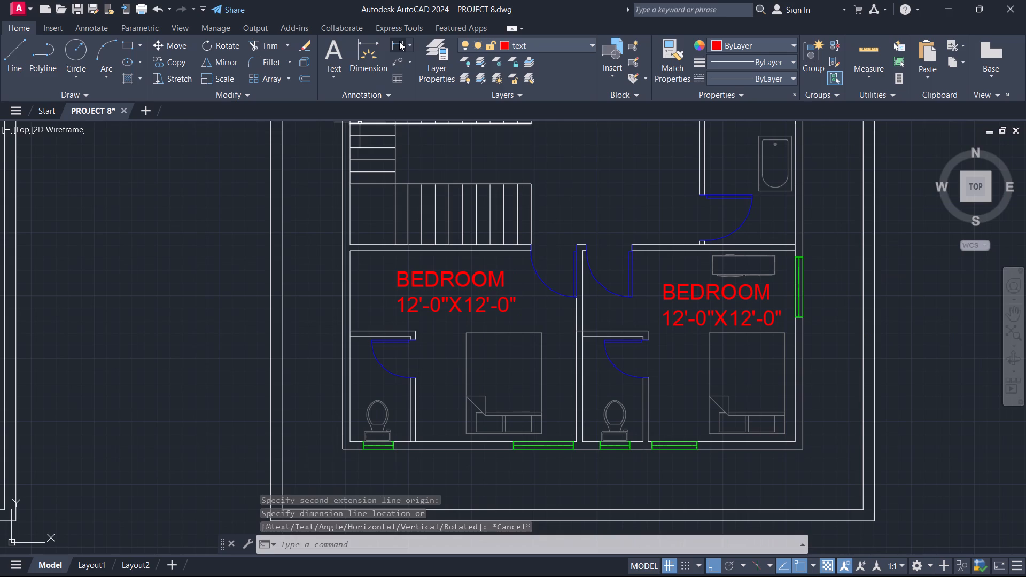
pyautogui.click(348, 253)
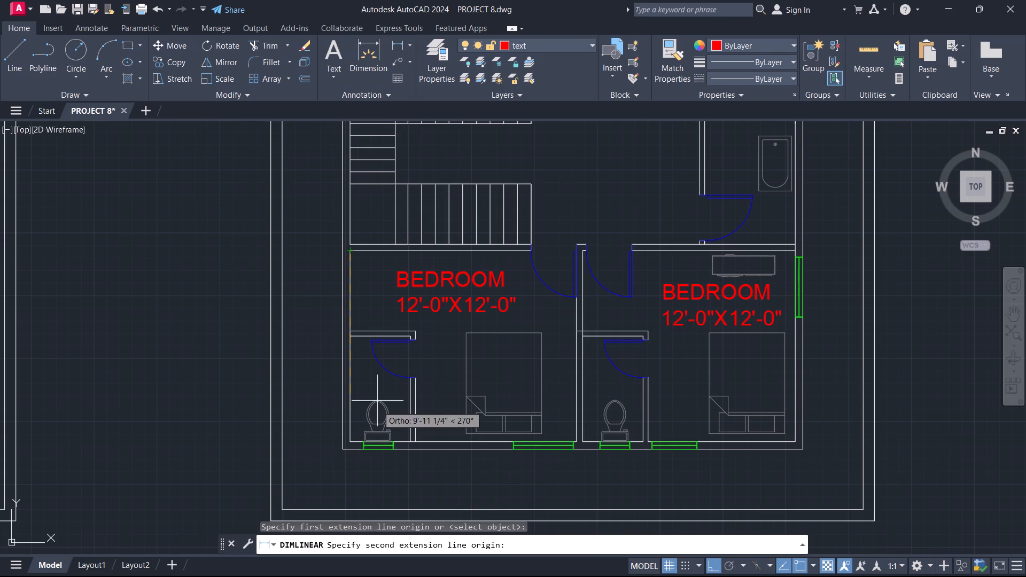
pyautogui.click(354, 438)
pyautogui.scroll(2, 353, 353)
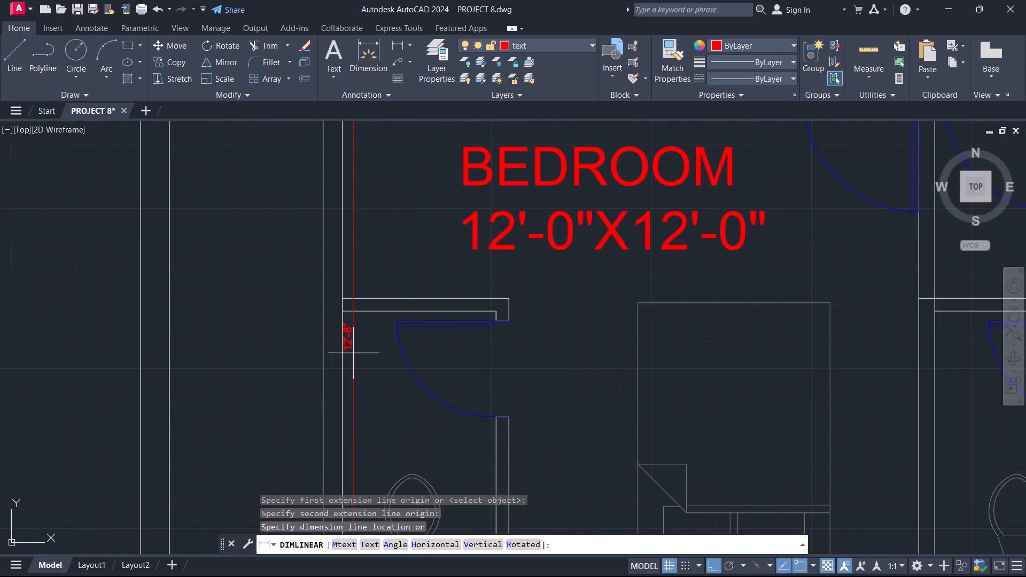
pyautogui.press('Escape')
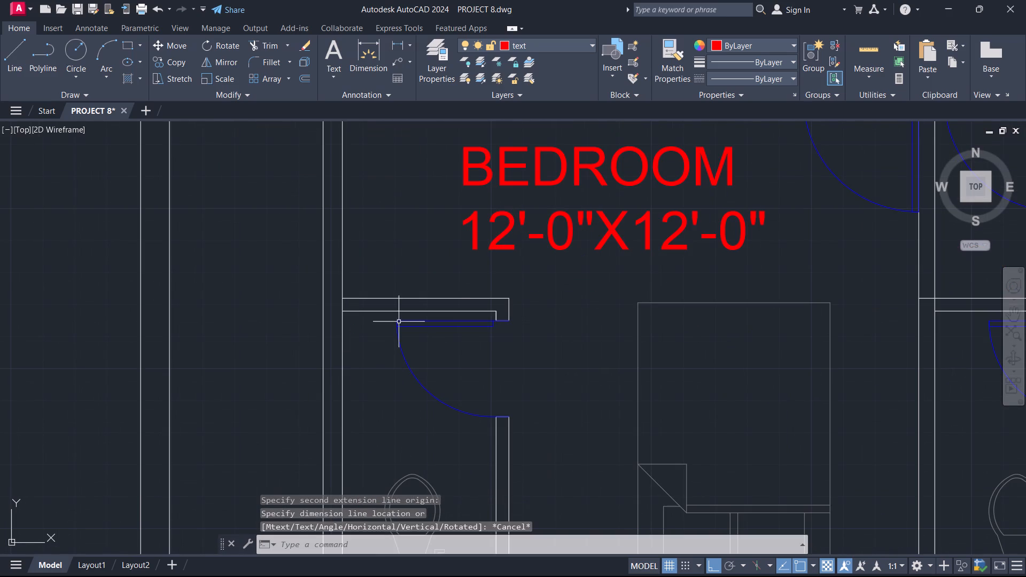
# Change the size line of the label in the bedroom below the staircase to 15'-0"X12'-8".
pyautogui.doubleClick(512, 239)
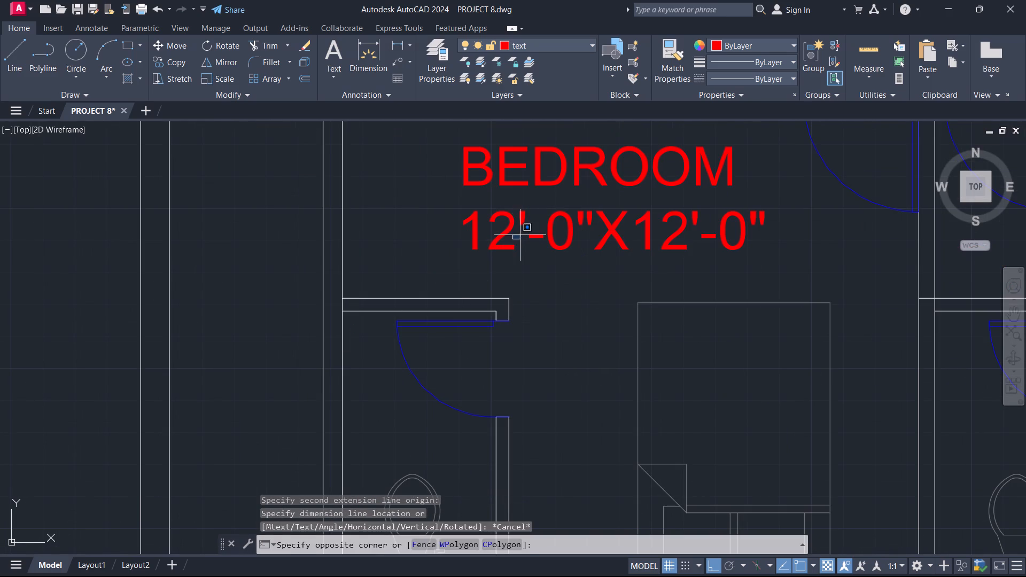
pyautogui.doubleClick(523, 232)
pyautogui.doubleClick(553, 233)
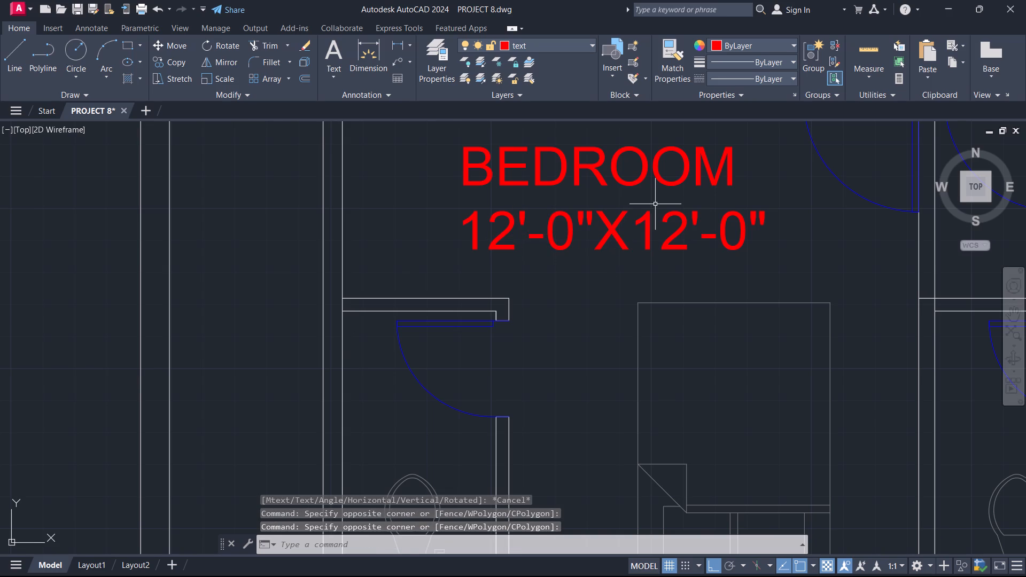
pyautogui.doubleClick(740, 233)
pyautogui.doubleClick(513, 248)
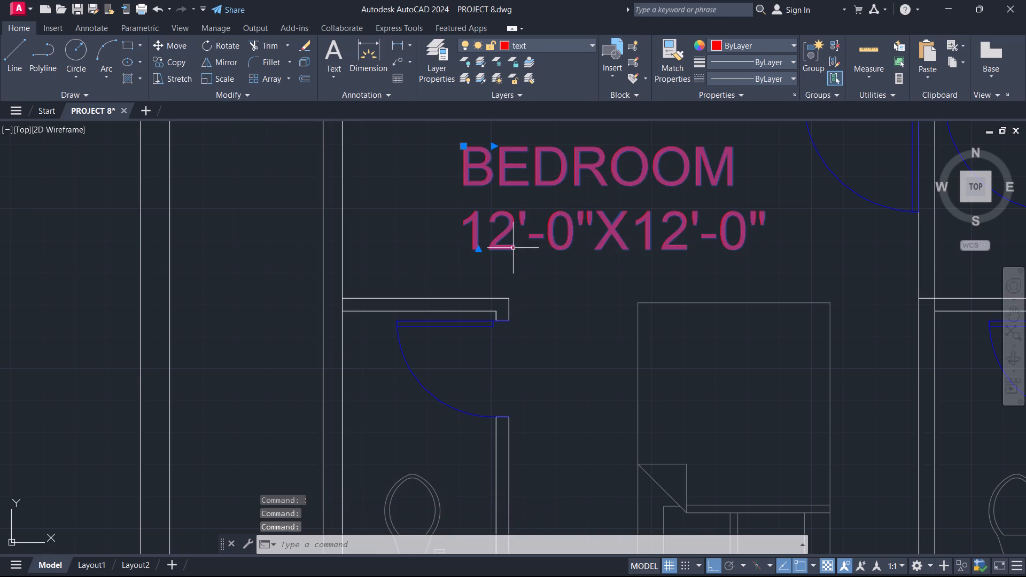
pyautogui.doubleClick(505, 232)
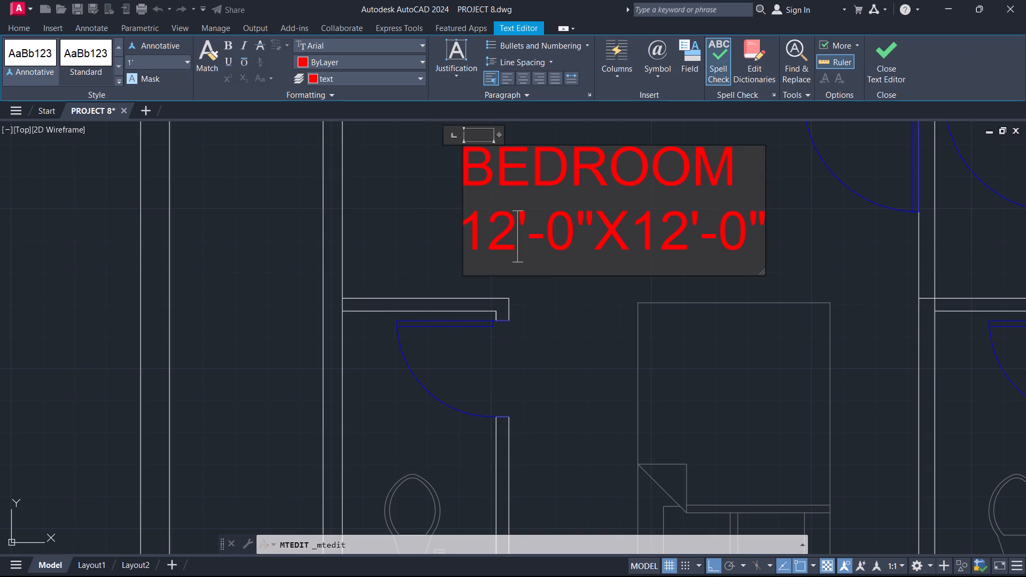
pyautogui.scroll(-1, 519, 237)
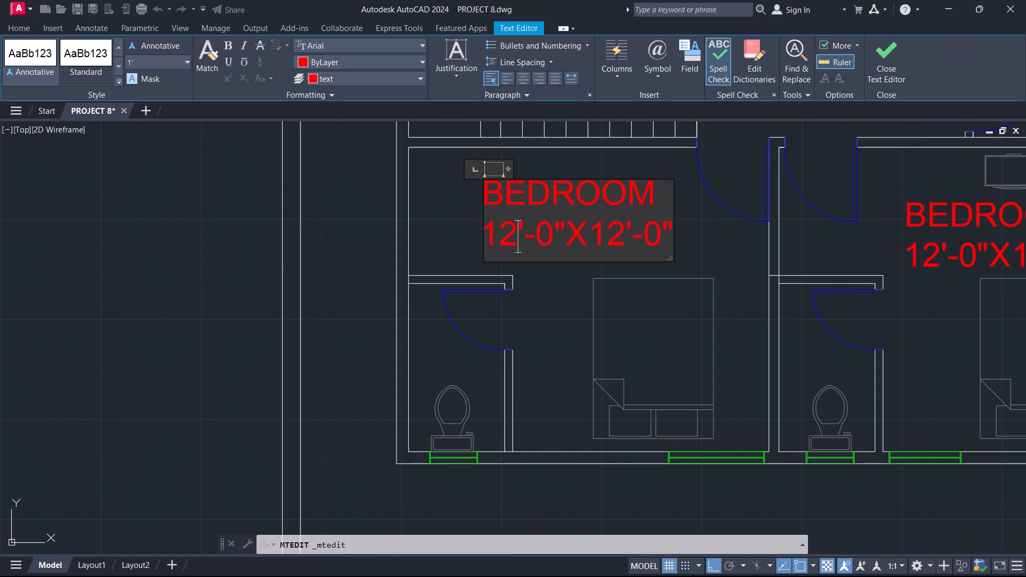
pyautogui.press('BackSpace')
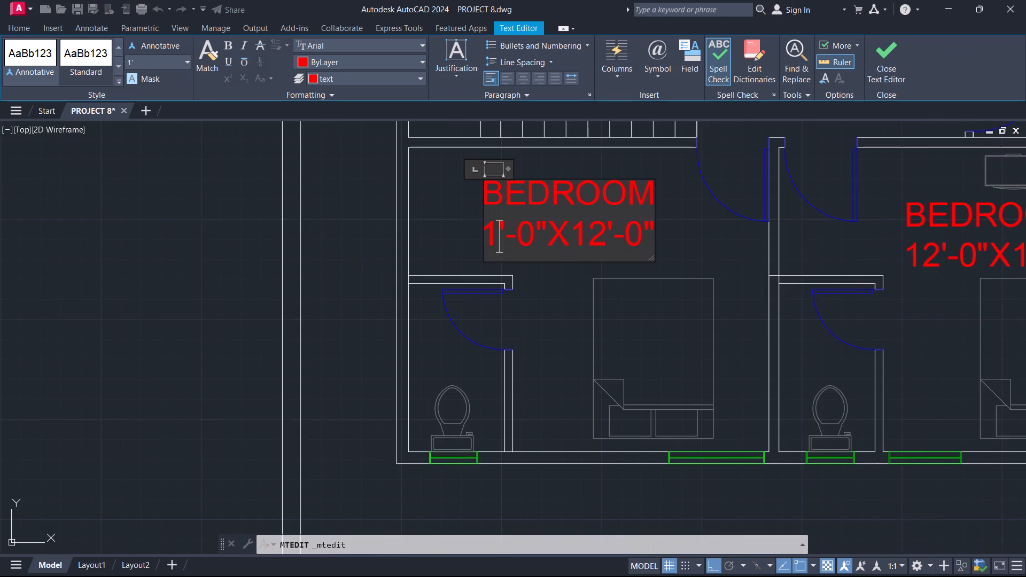
pyautogui.press('5')
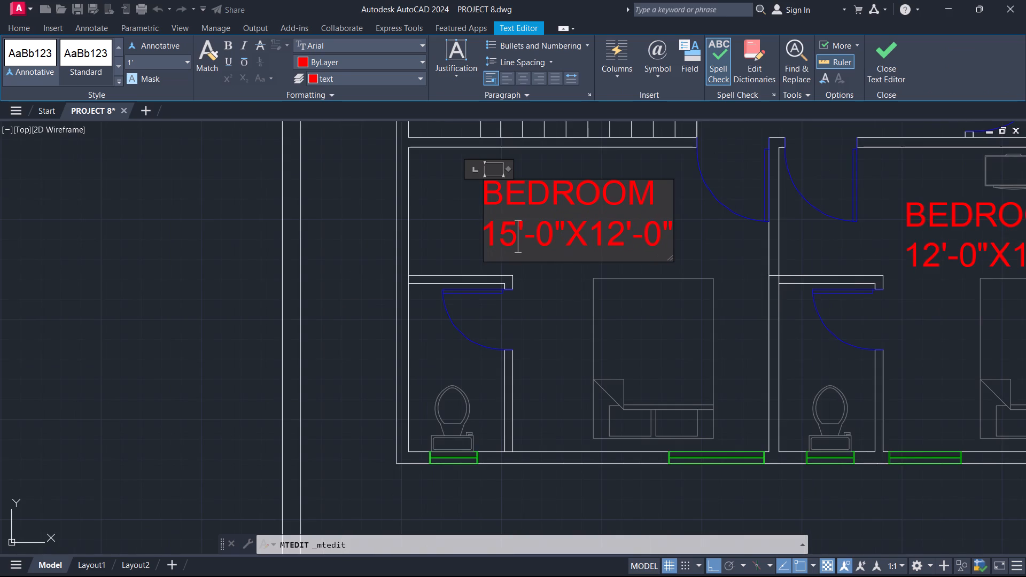
pyautogui.press('Right')
pyautogui.press('Right')
pyautogui.press('Right')
pyautogui.press('Right')
pyautogui.press('Right')
pyautogui.press('Right')
pyautogui.press('Right')
pyautogui.press('Right')
pyautogui.press('Right')
pyautogui.press('Right')
pyautogui.press('Right')
pyautogui.press('Left')
pyautogui.press('BackSpace')
pyautogui.press('8')
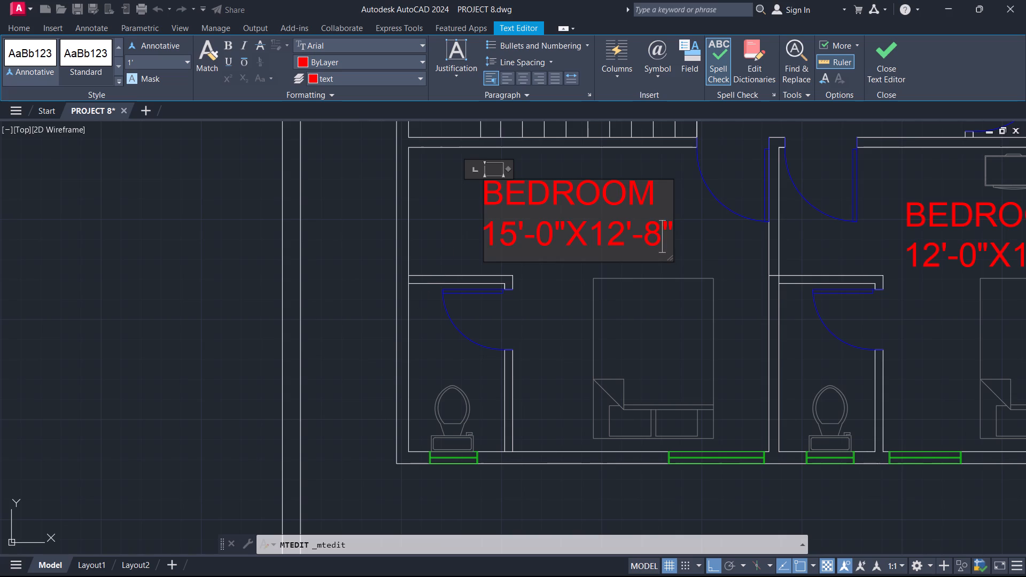
# Rename the label of the bedroom below the staircase to GUESTROOM, keeping its size line.
pyautogui.click(553, 194)
pyautogui.press('BackSpace')
pyautogui.press('BackSpace')
pyautogui.press('BackSpace')
pyautogui.press('BackSpace')
pyautogui.press('BackSpace')
pyautogui.press('BackSpace')
pyautogui.press('BackSpace')
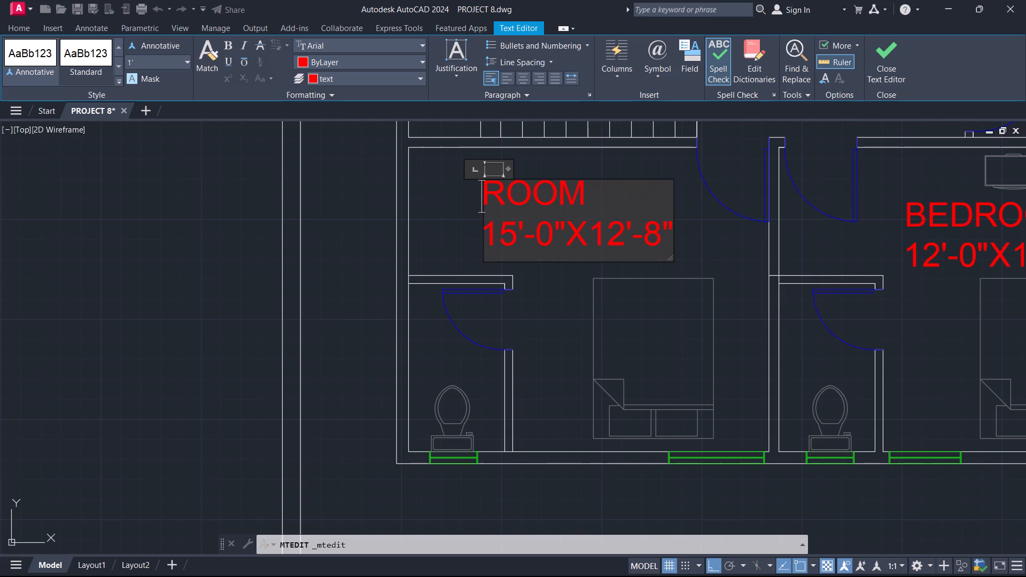
pyautogui.write('GU')
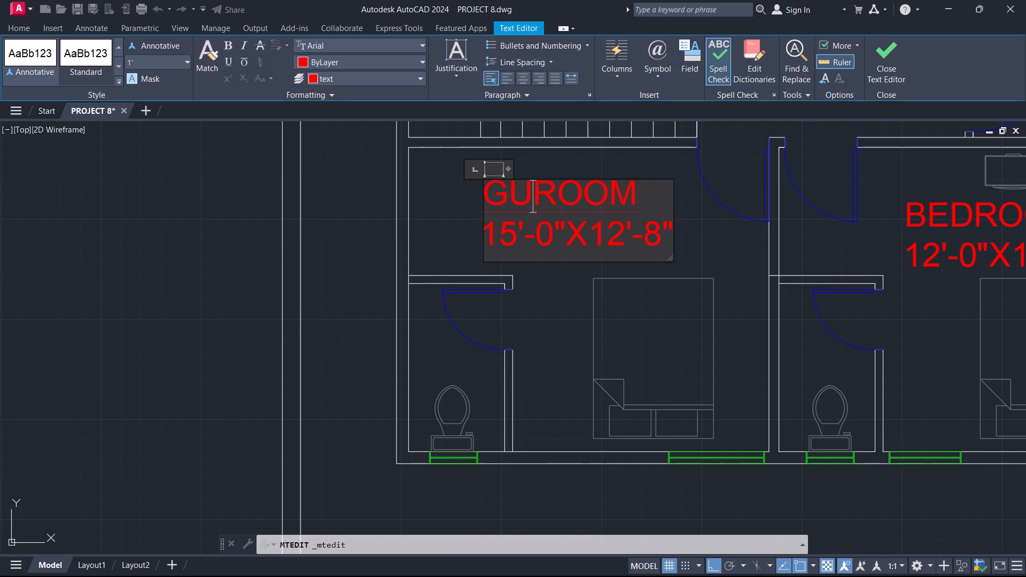
pyautogui.write('EST')
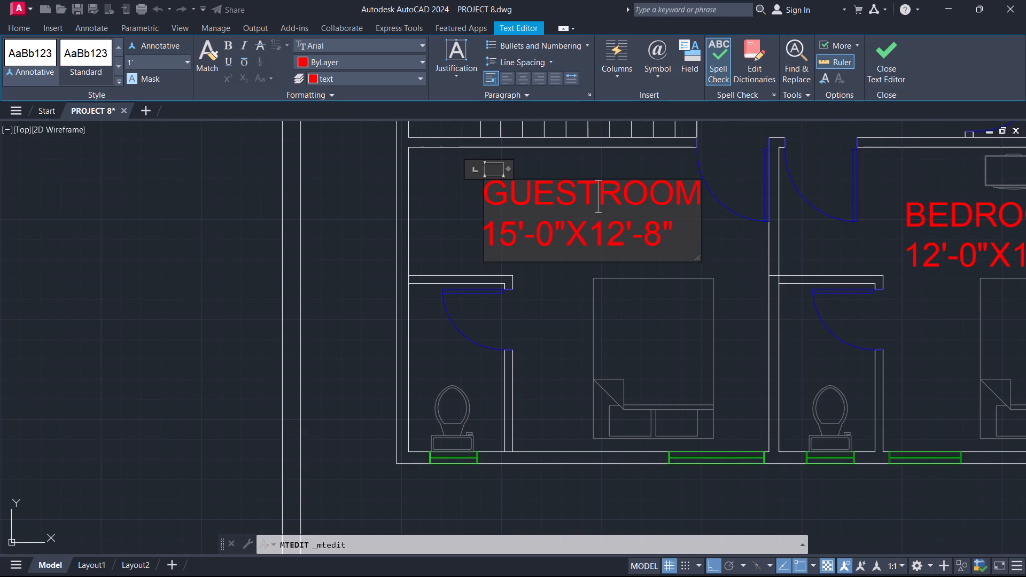
pyautogui.click(718, 249)
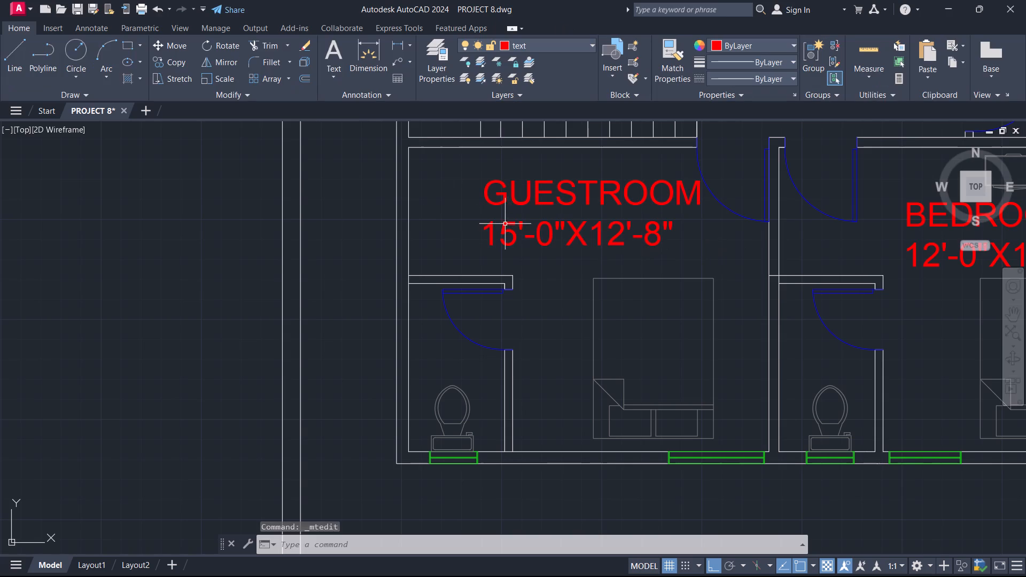
# Measure the depth of the guestroom along its outer wall, from upper to lower inner corner, with a linear dimension.
pyautogui.click(399, 46)
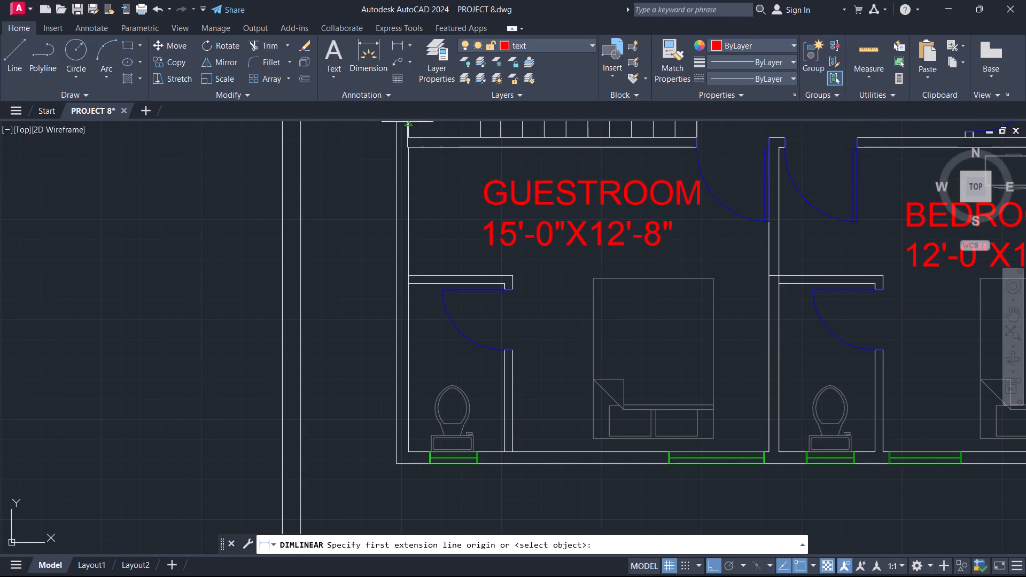
pyautogui.click(408, 148)
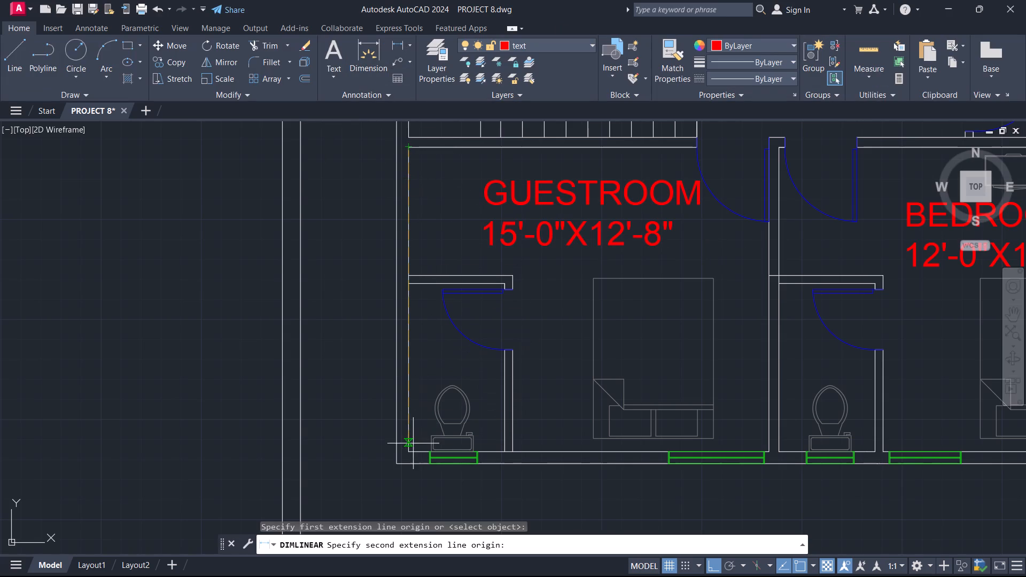
pyautogui.click(413, 452)
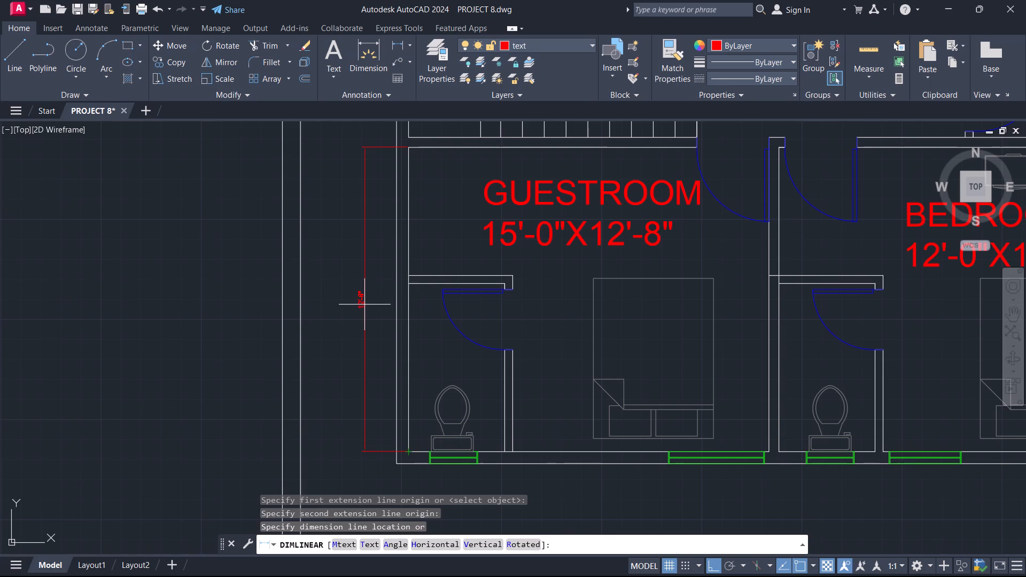
pyautogui.press('Escape')
# Measure the width of the bedroom beside the guestroom, from the shared partition to the outer wall, with a linear dimension.
pyautogui.scroll(-1, 527, 275)
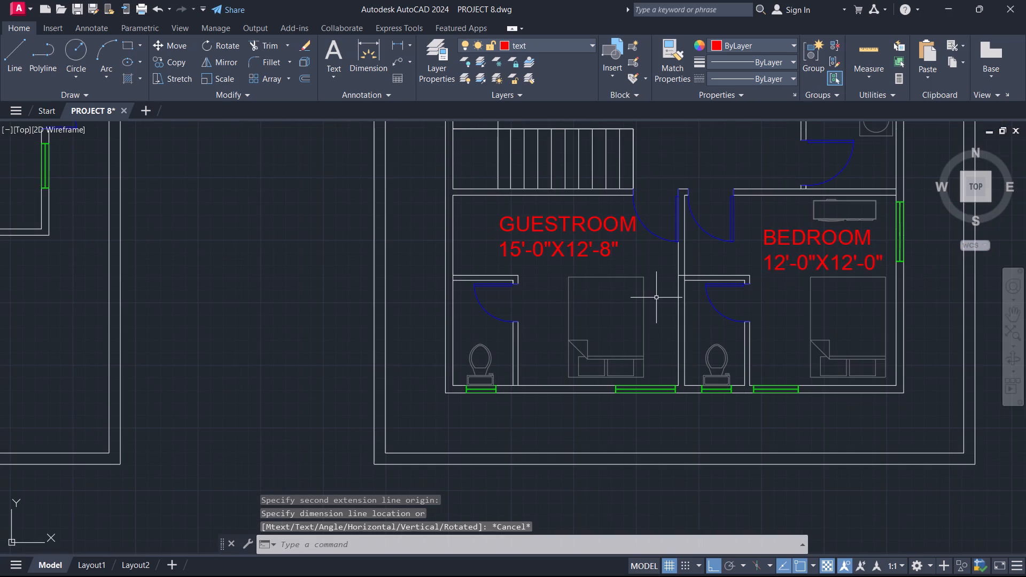
pyautogui.moveTo(658, 298); pyautogui.dragTo(473, 309, button='middle')
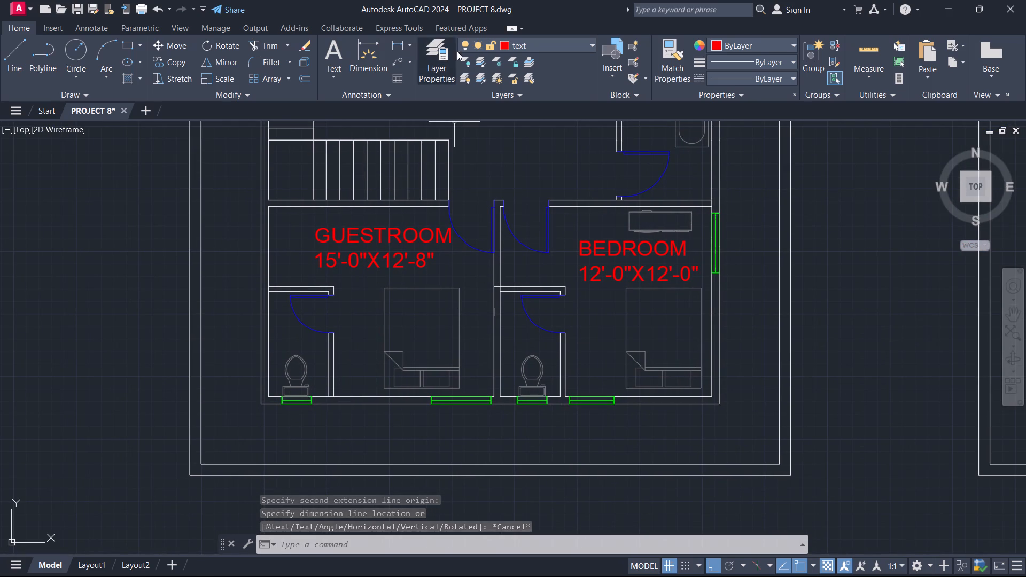
pyautogui.click(401, 44)
pyautogui.scroll(2, 497, 409)
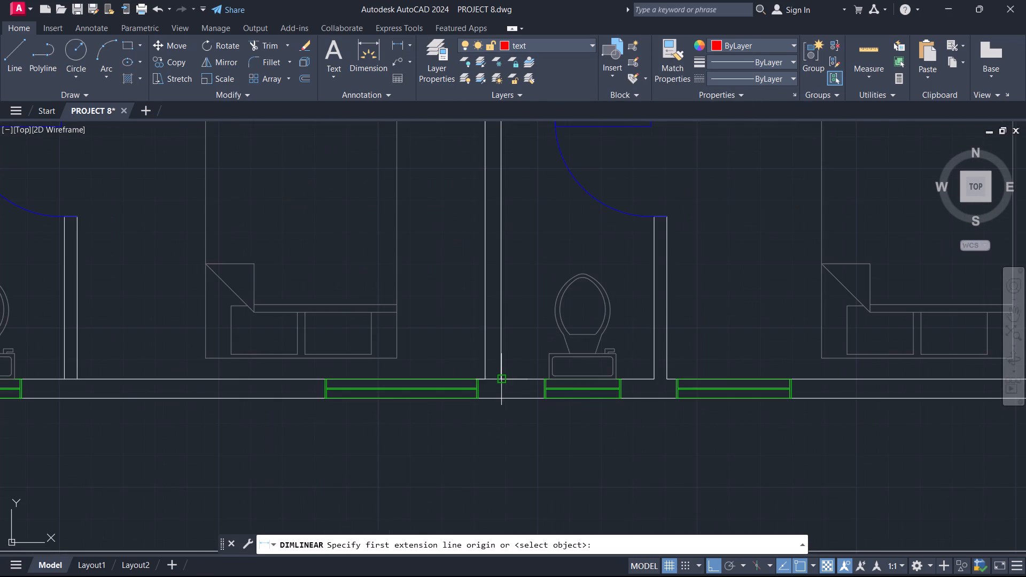
pyautogui.click(500, 377)
pyautogui.scroll(-2, 680, 372)
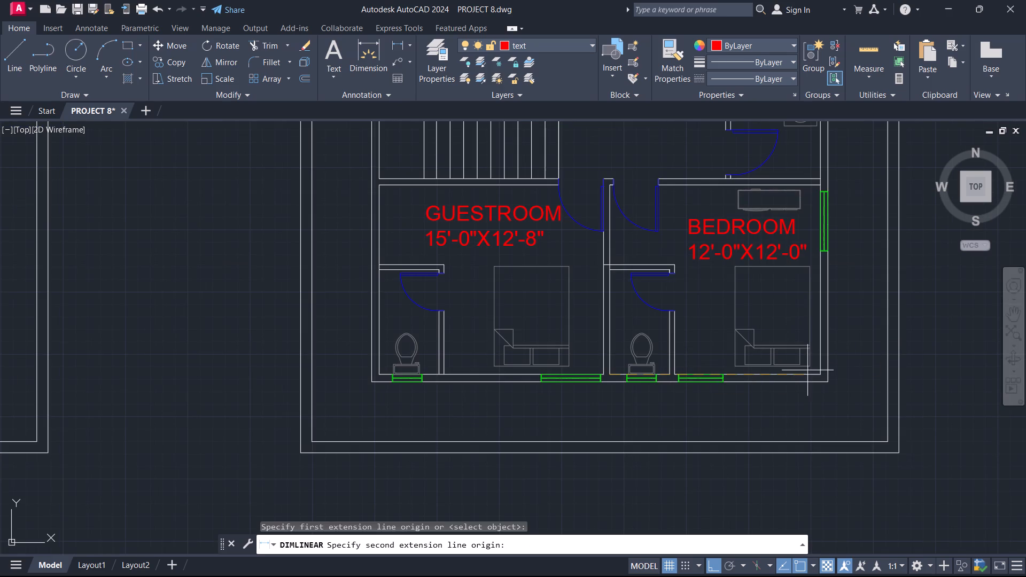
pyautogui.scroll(3, 820, 373)
pyautogui.click(818, 377)
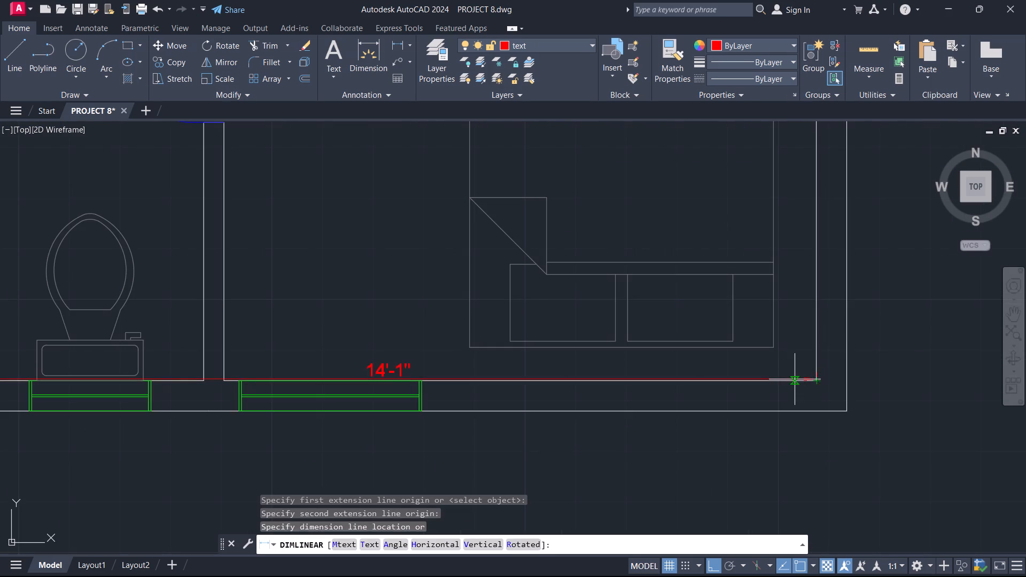
pyautogui.scroll(-2, 799, 379)
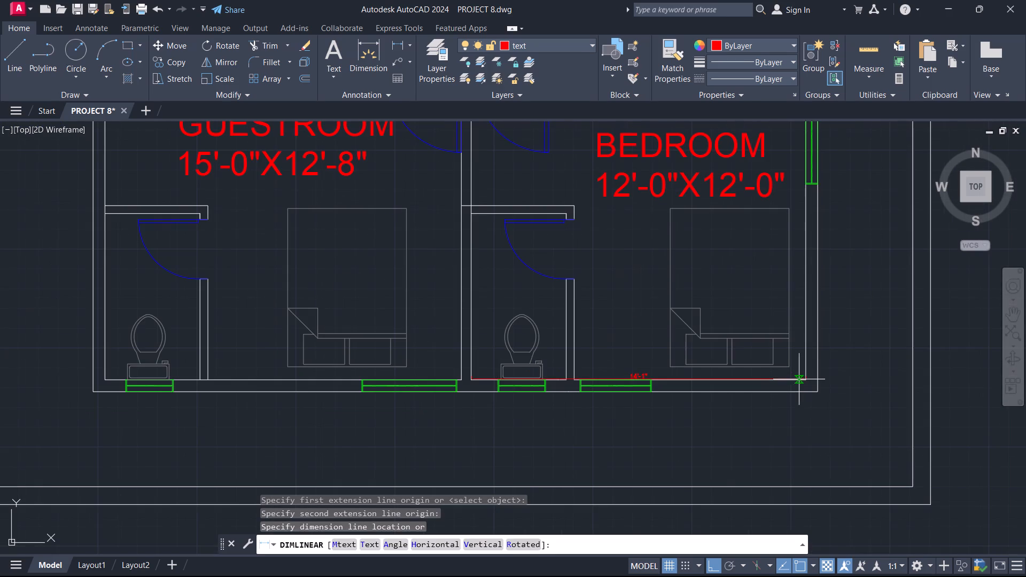
pyautogui.press('Escape')
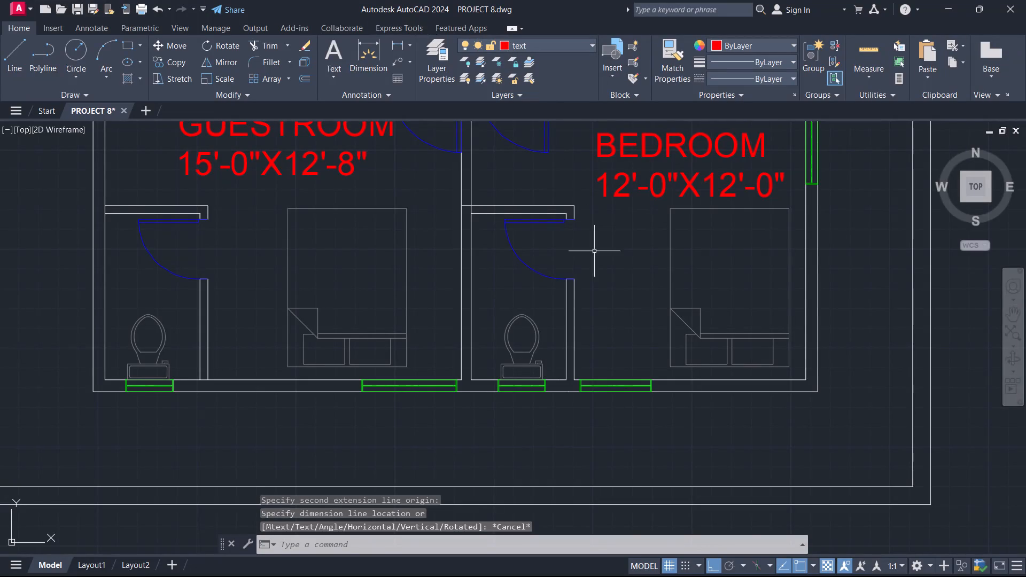
pyautogui.press('space')
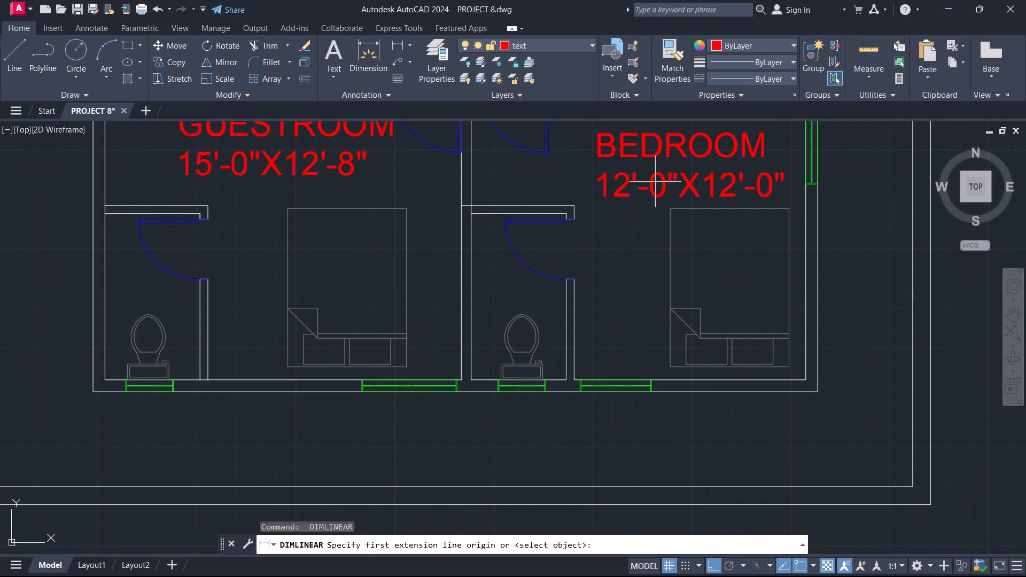
pyautogui.press('Escape')
# Change the size line of the label in the bedroom beside the guestroom to 14'-0"X12'-8" and save the text.
pyautogui.doubleClick(631, 185)
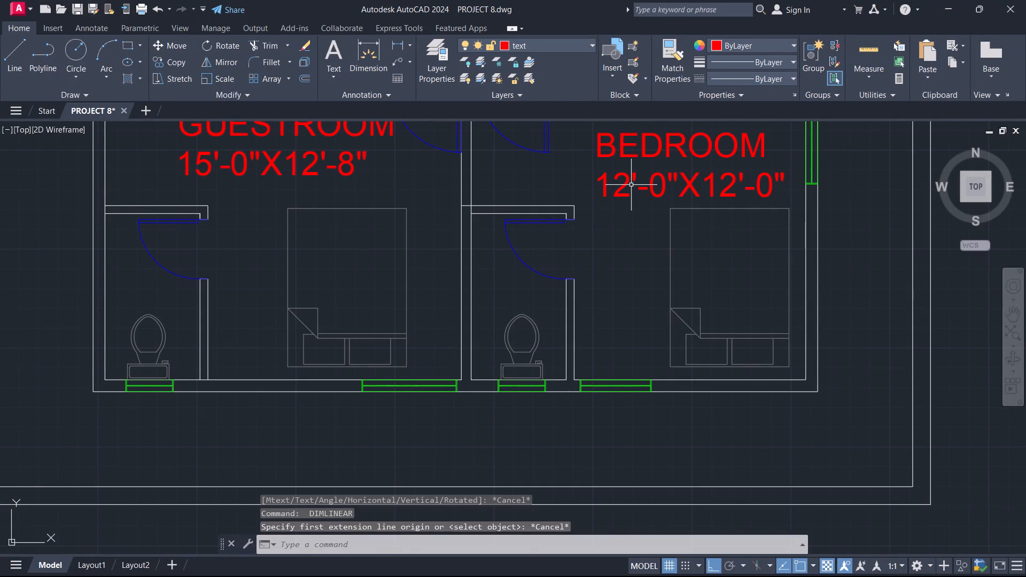
pyautogui.click(660, 187)
pyautogui.click(664, 187)
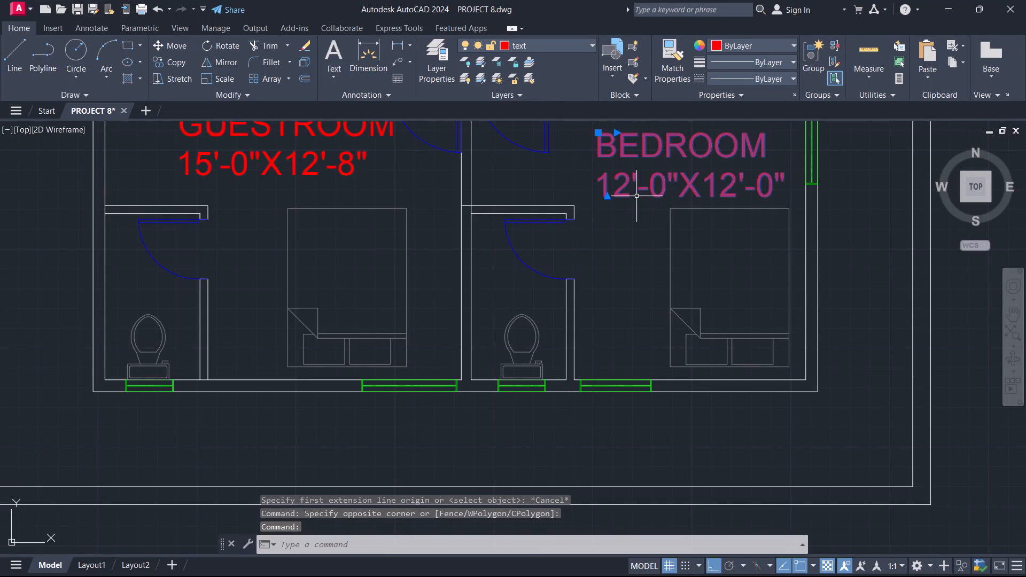
pyautogui.doubleClick(636, 197)
pyautogui.doubleClick(621, 191)
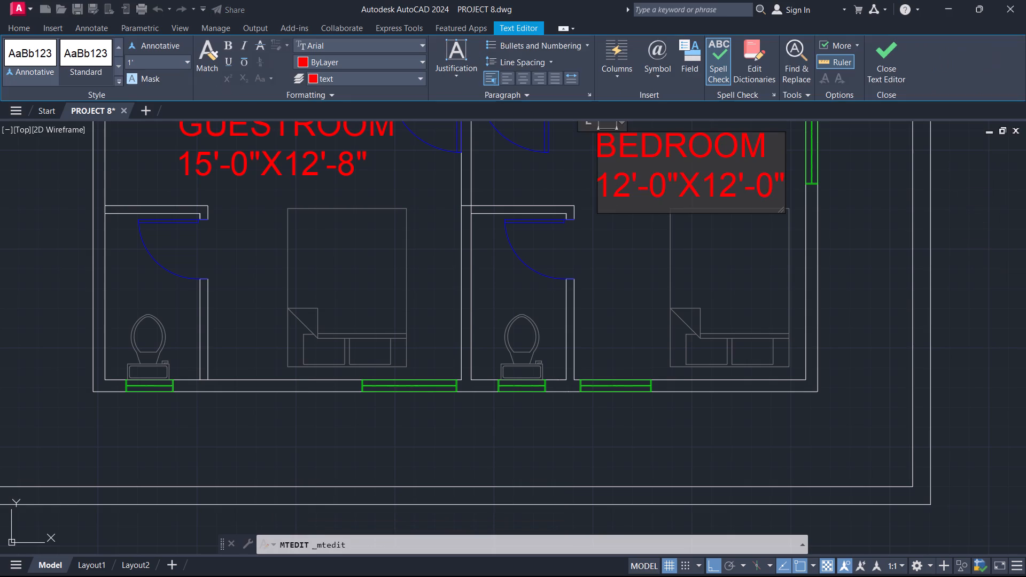
pyautogui.press('Right')
pyautogui.press('BackSpace')
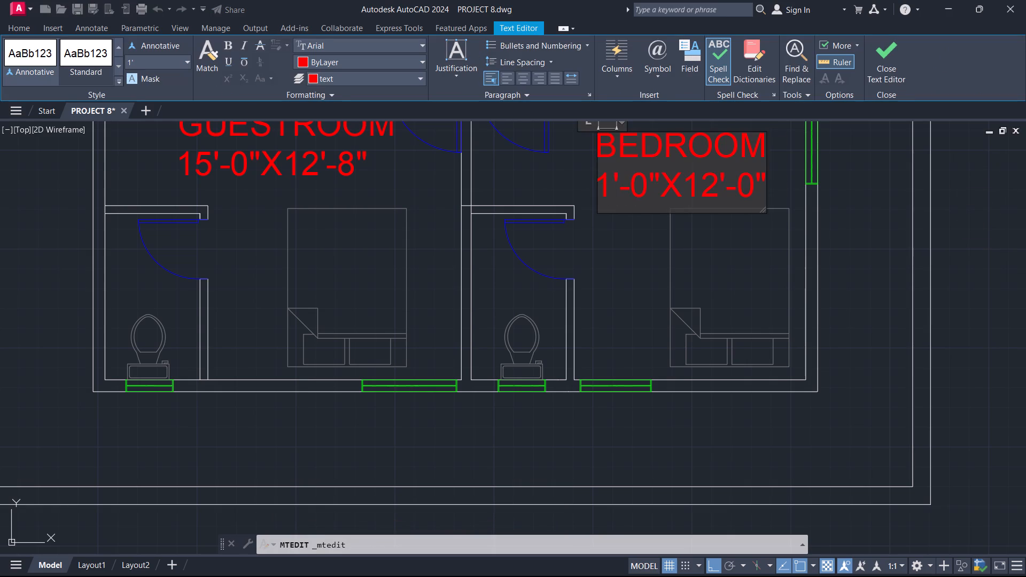
pyautogui.press('4')
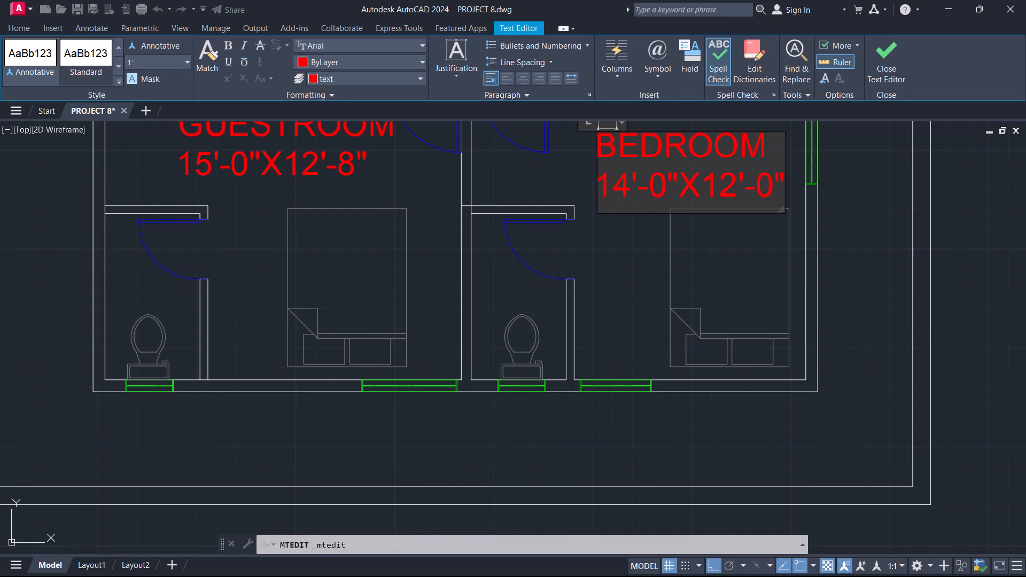
pyautogui.click(769, 193)
pyautogui.press('BackSpace')
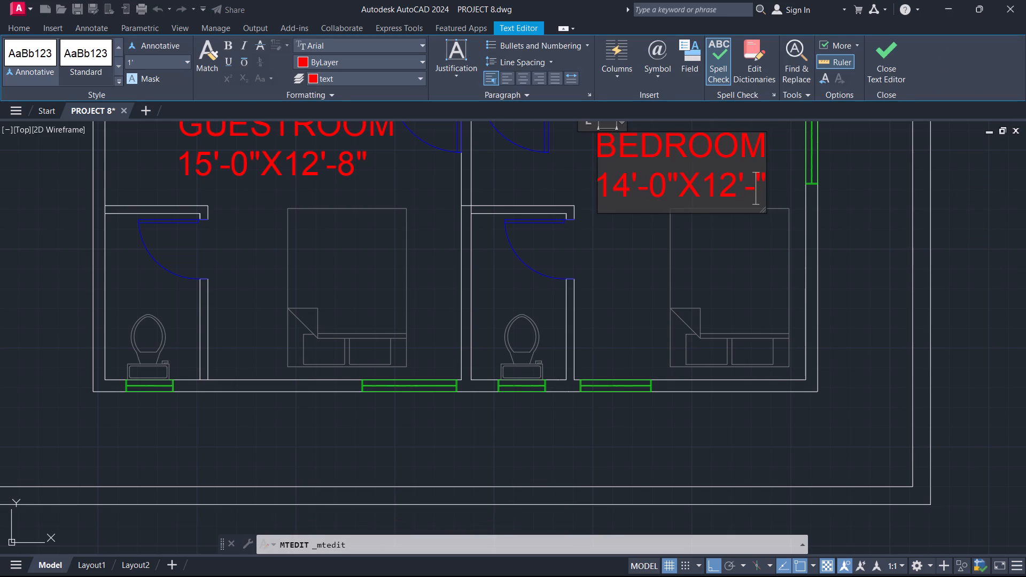
pyautogui.press('8')
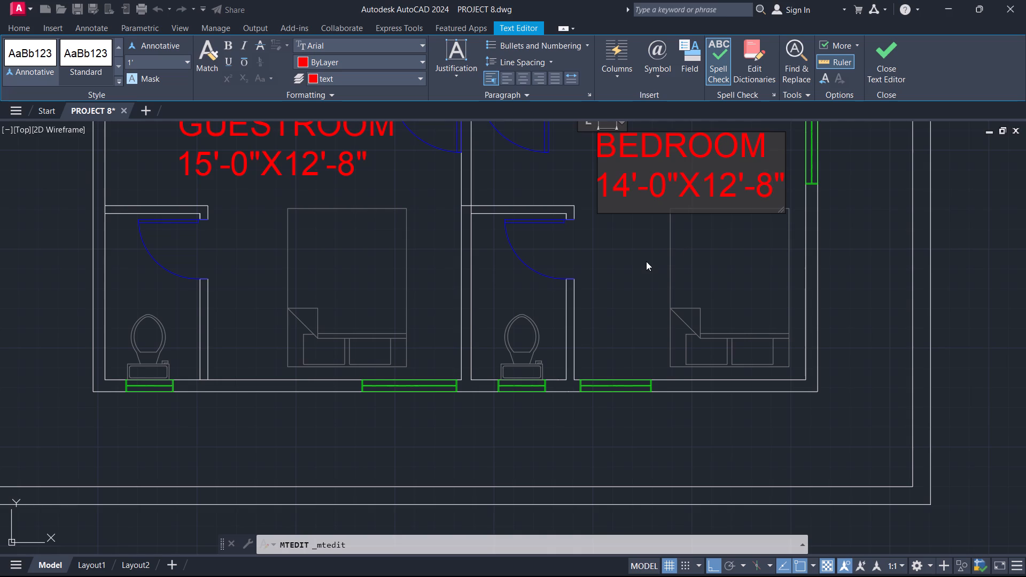
pyautogui.press('Escape')
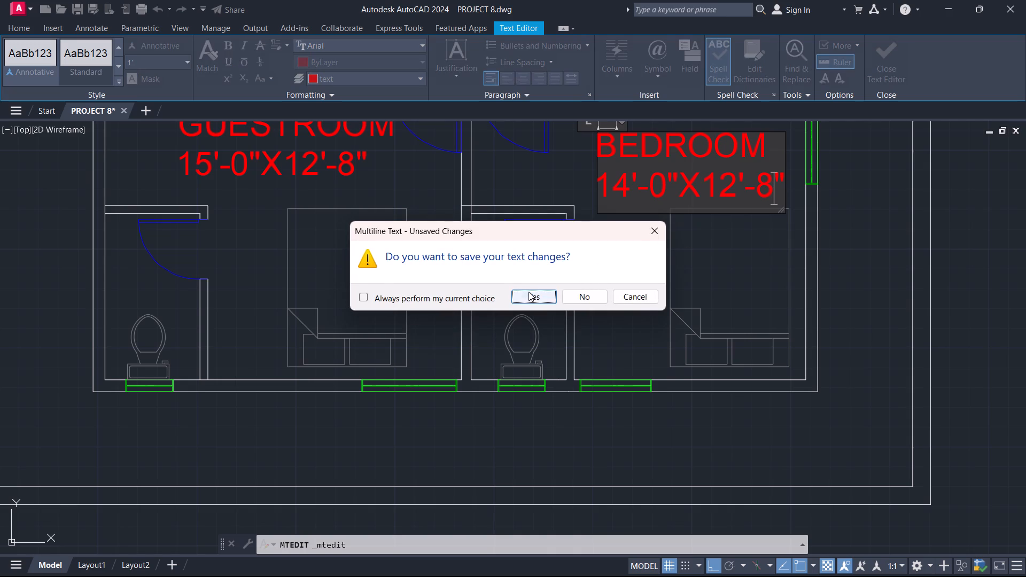
pyautogui.click(531, 295)
# Rename the label of the middle plan's room with the sofa and table set to LIVINGROOM, keeping its size line.
pyautogui.scroll(-2, 610, 303)
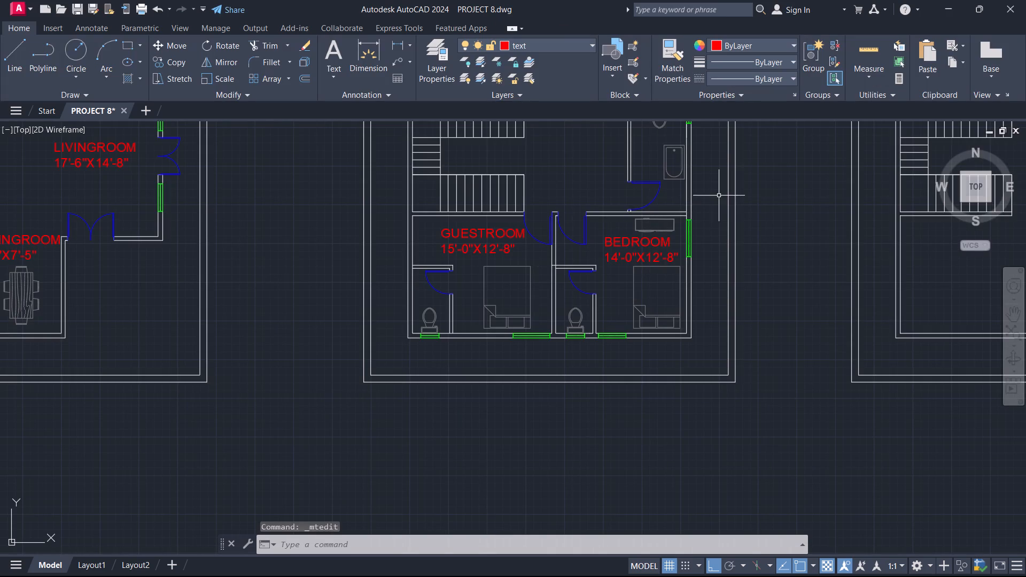
pyautogui.moveTo(709, 205); pyautogui.dragTo(693, 435, button='middle')
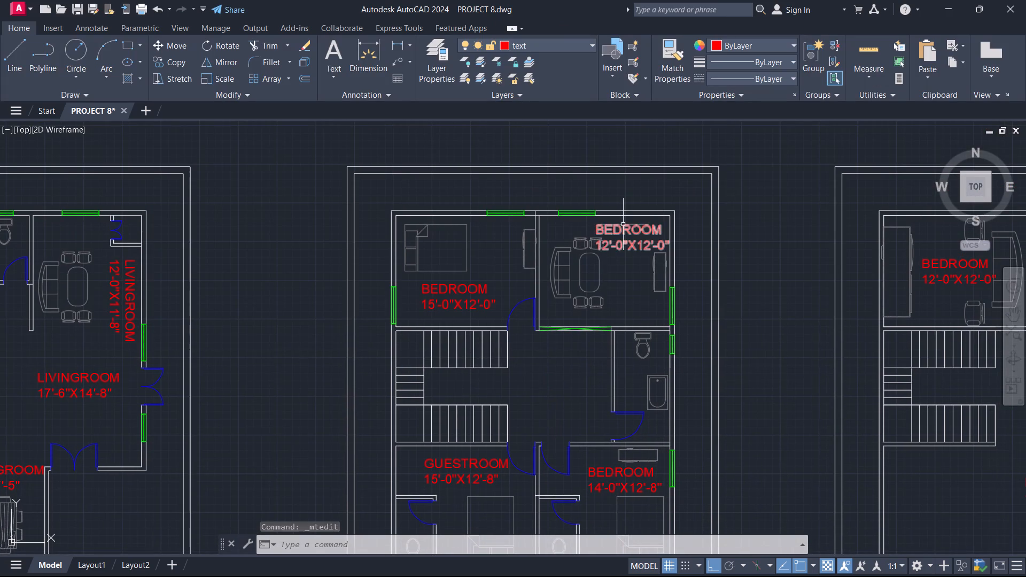
pyautogui.scroll(2, 624, 227)
pyautogui.doubleClick(639, 231)
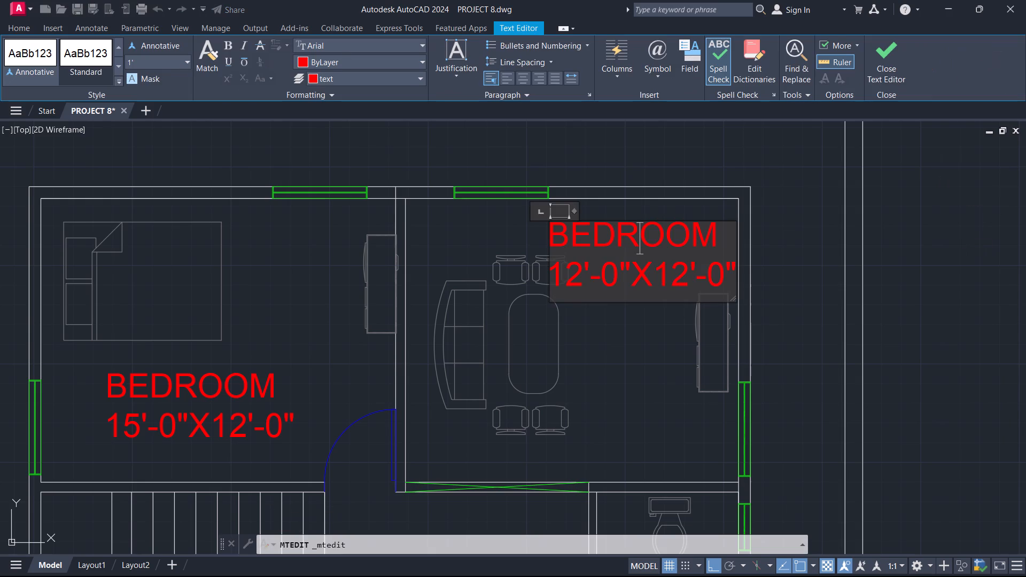
pyautogui.click(613, 235)
pyautogui.press('BackSpace')
pyautogui.press('BackSpace')
pyautogui.press('BackSpace')
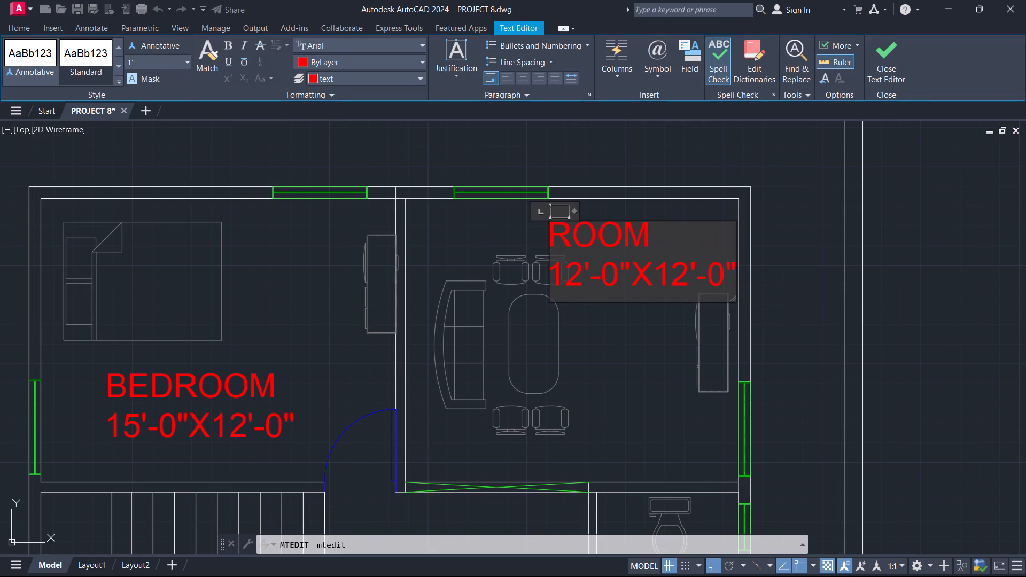
pyautogui.write('LIVIN')
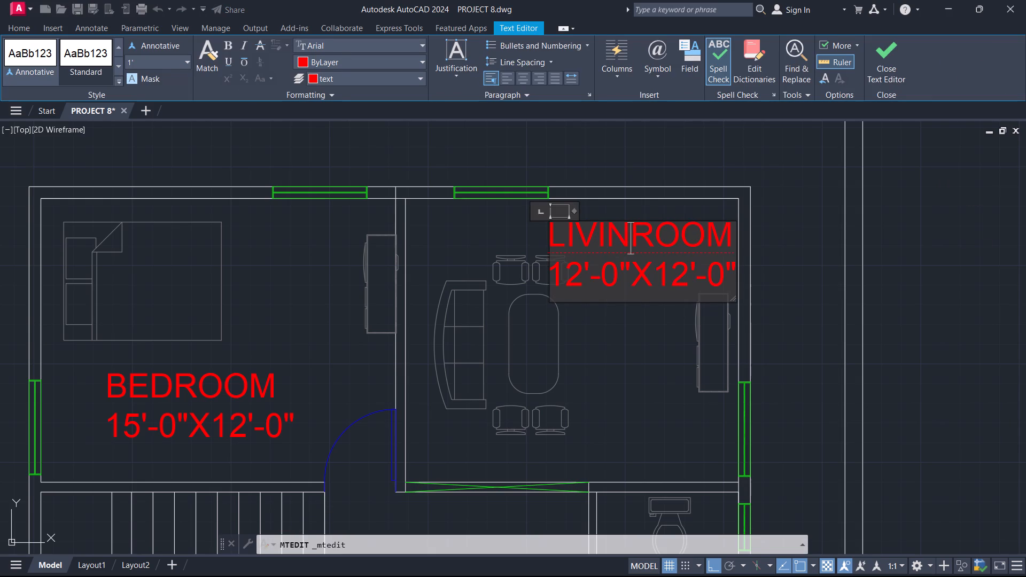
pyautogui.press('g')
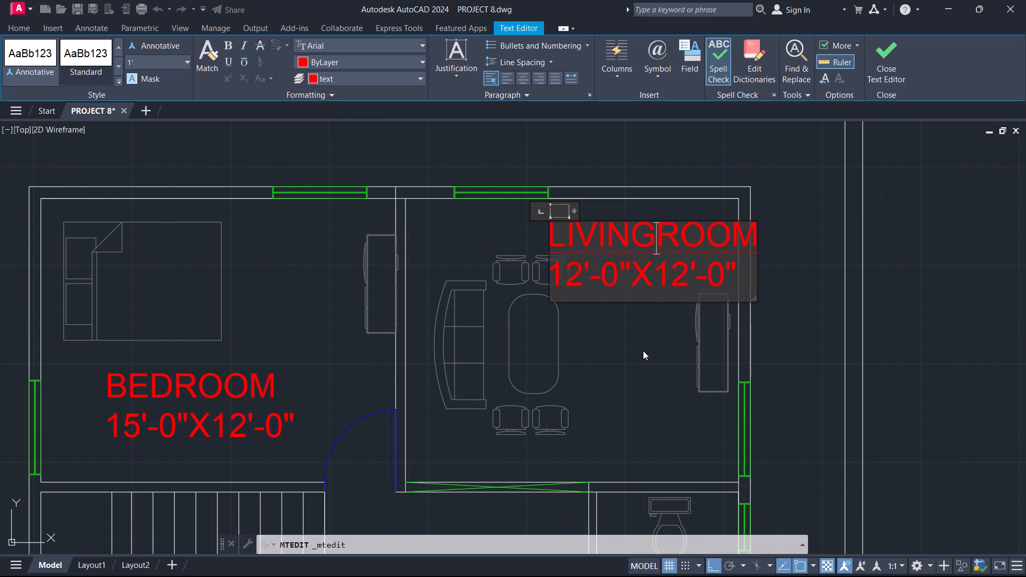
pyautogui.click(643, 350)
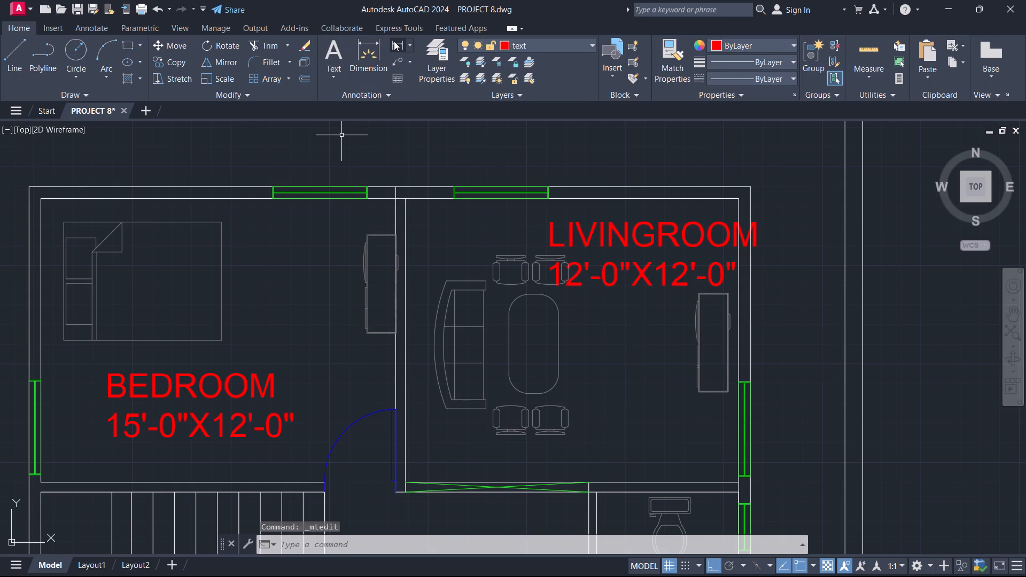
# Measure the living room's width along its lower wall, from the shared partition to the outer wall, with a linear dimension.
pyautogui.click(394, 41)
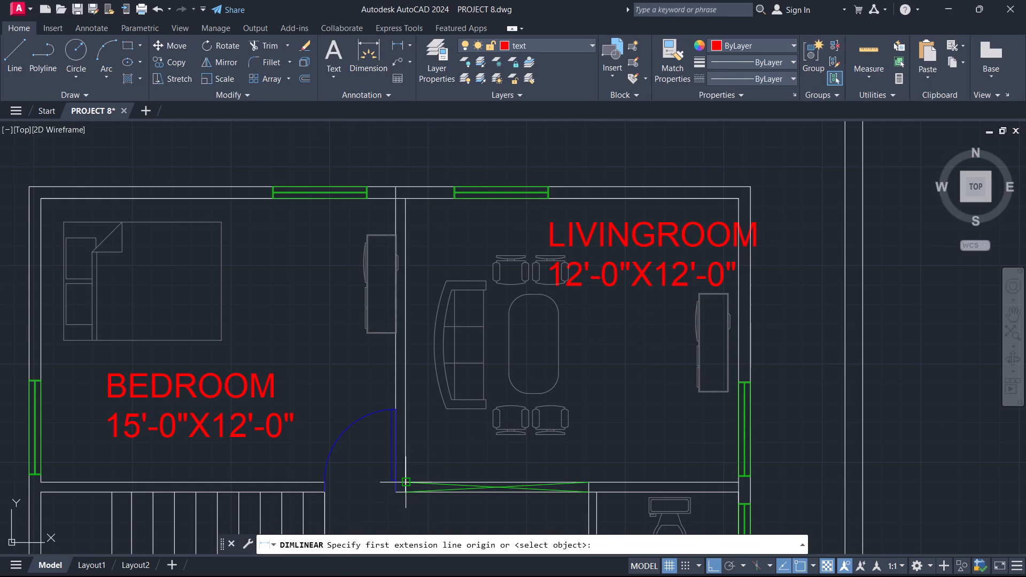
pyautogui.click(407, 482)
pyautogui.click(735, 481)
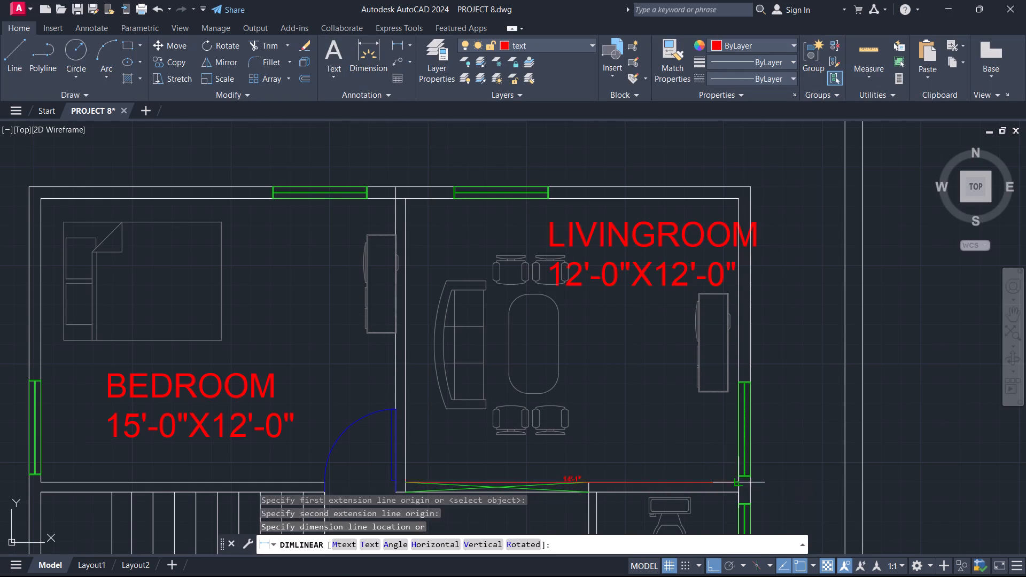
pyautogui.press('Escape')
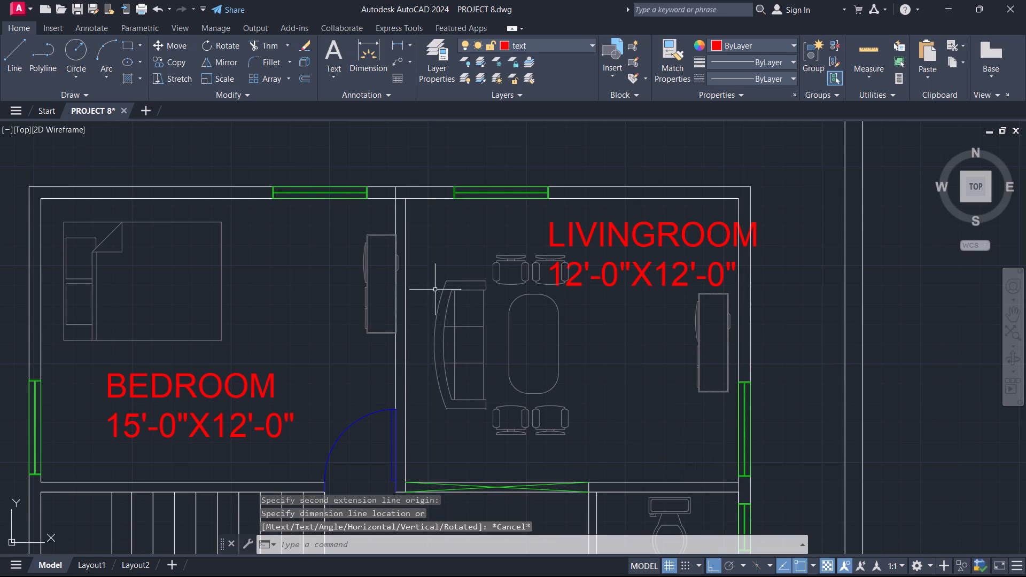
# Change the size line of the middle plan's LIVINGROOM label to 14'-0"X12'-0".
pyautogui.click(676, 279)
pyautogui.doubleClick(683, 280)
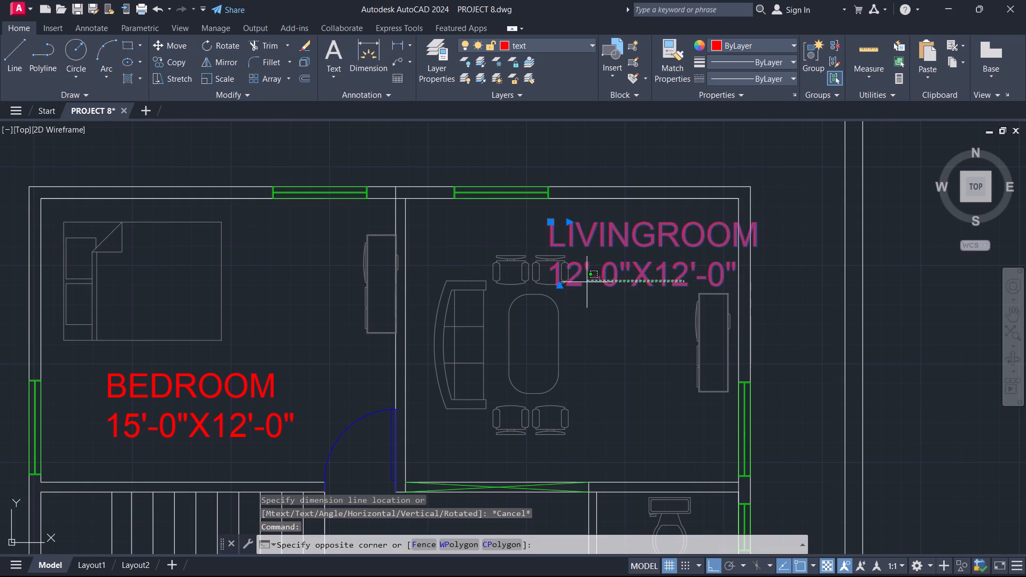
pyautogui.doubleClick(585, 282)
pyautogui.click(574, 282)
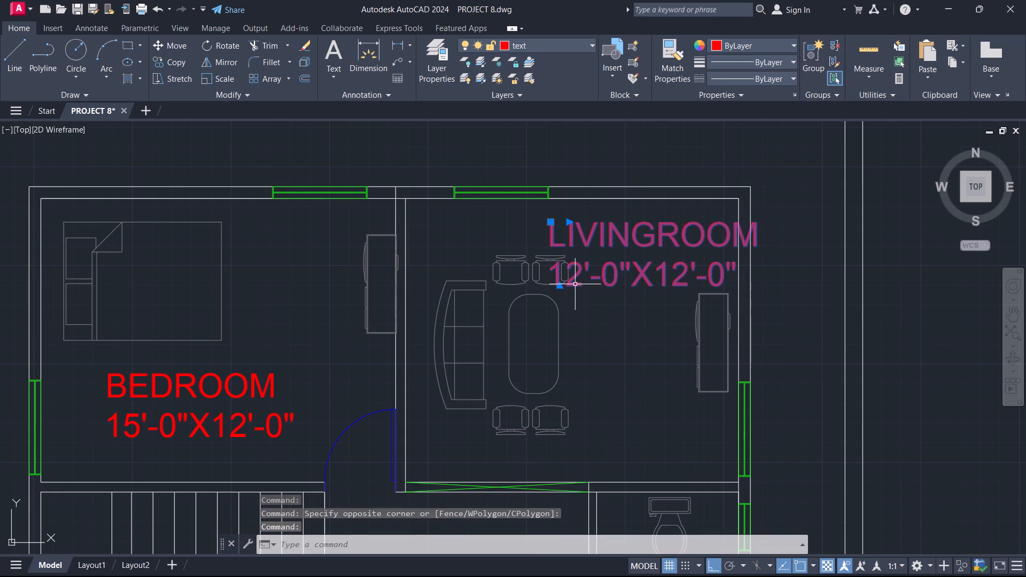
pyautogui.tripleClick(575, 284)
pyautogui.press('BackSpace')
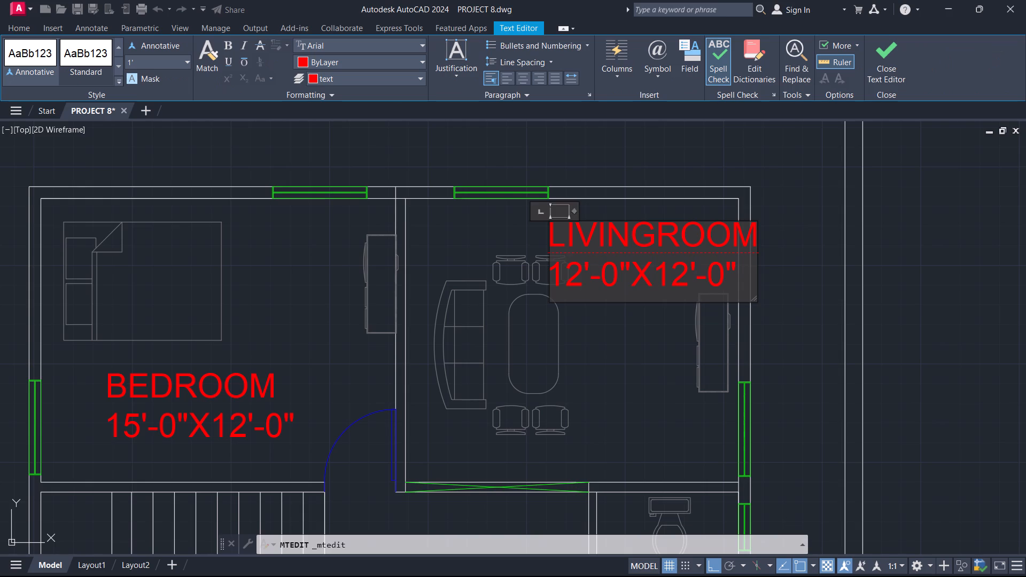
pyautogui.press('4')
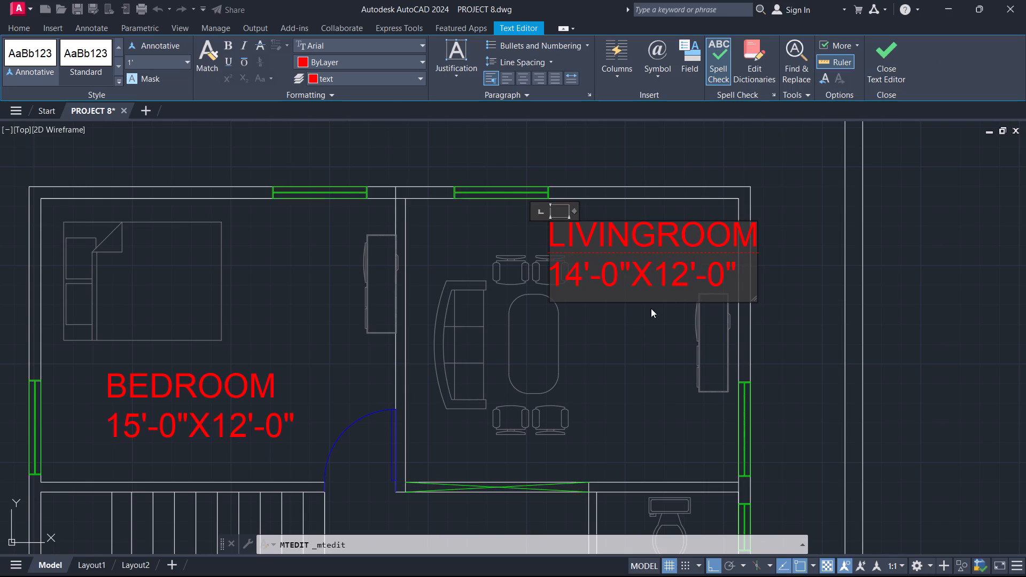
pyautogui.click(652, 342)
# Rotate the middle plan's LIVINGROOM label by 270° so that it reads vertically.
pyautogui.click(622, 236)
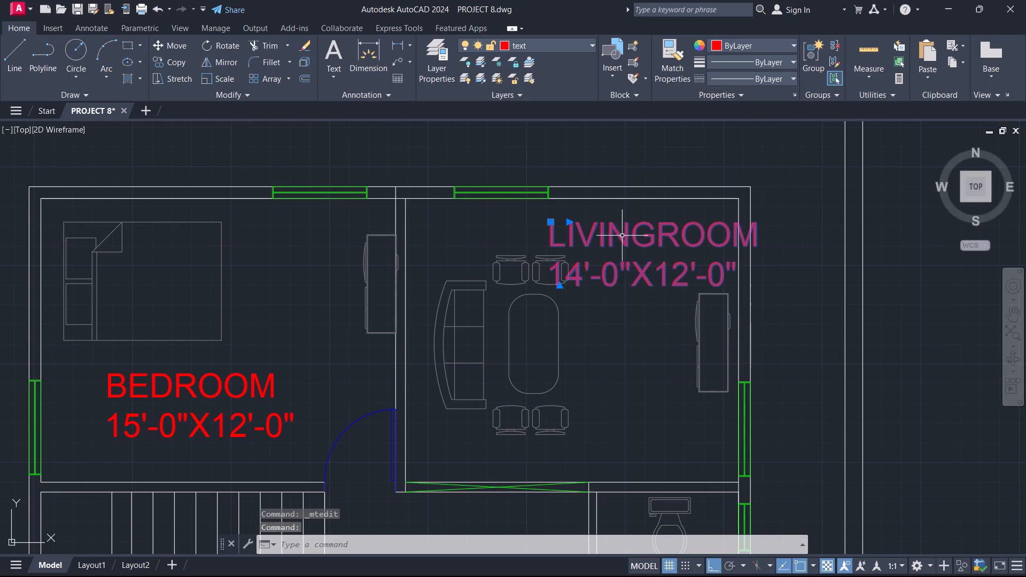
pyautogui.write('RO')
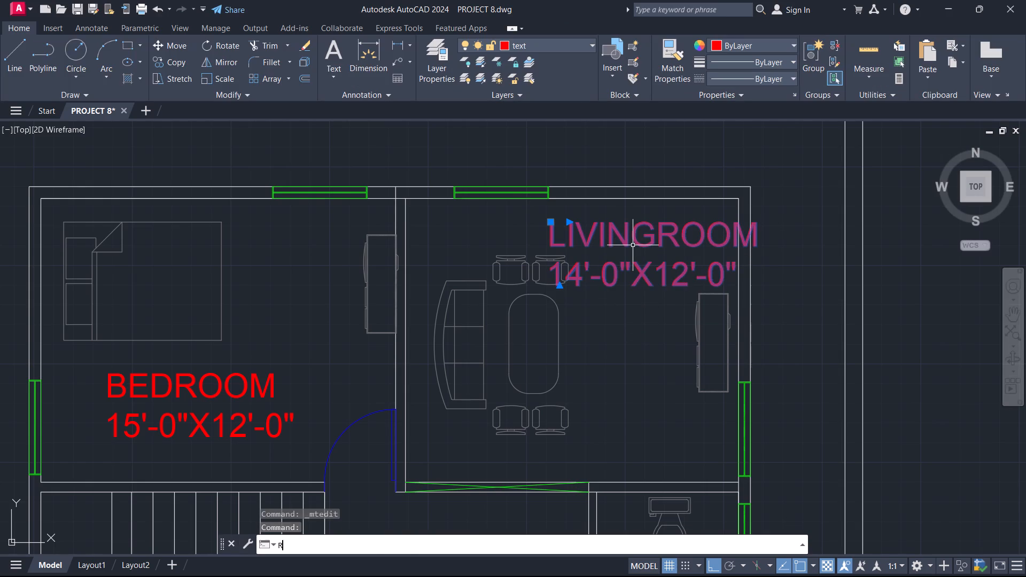
pyautogui.press('Return')
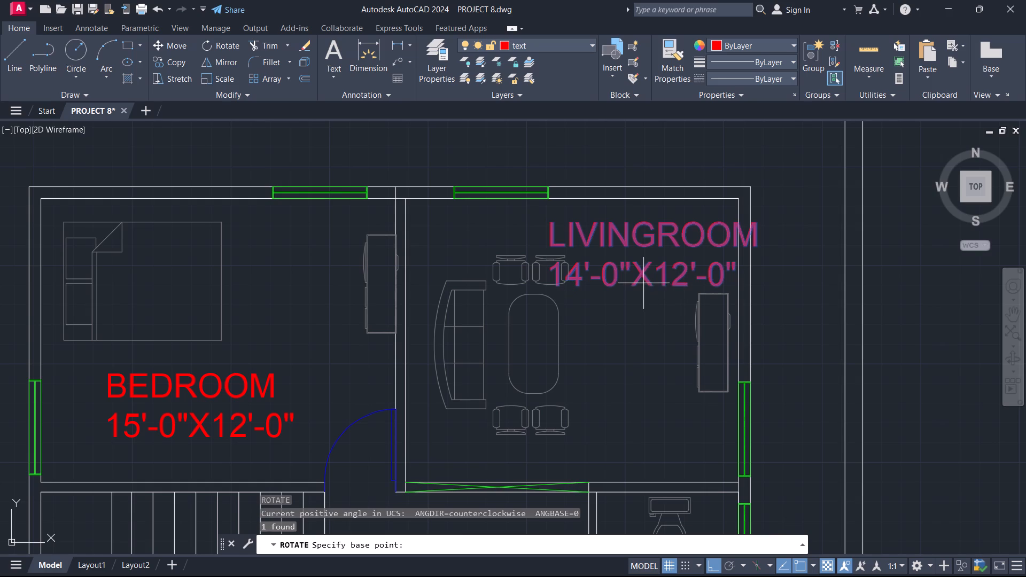
pyautogui.click(651, 286)
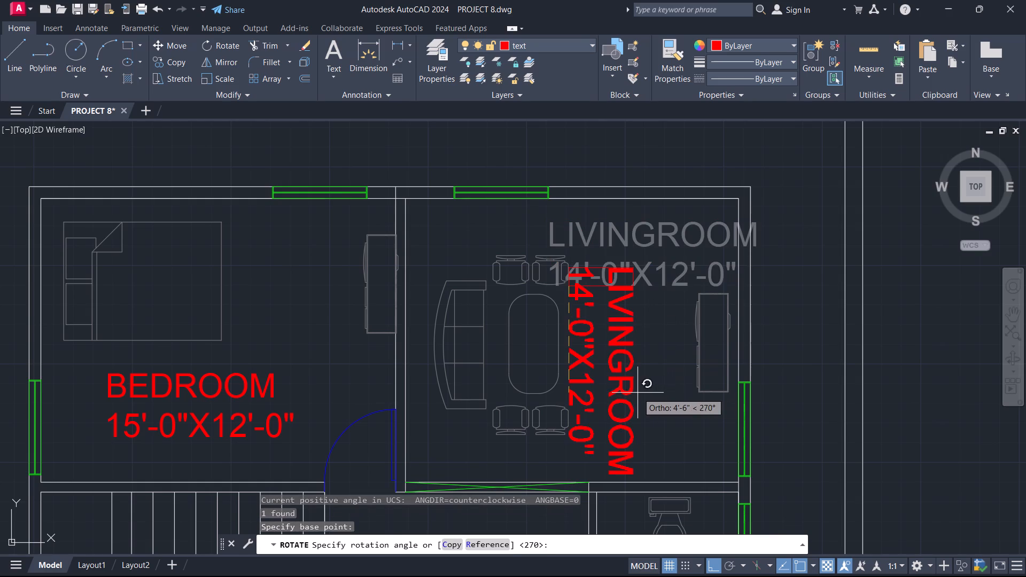
pyautogui.click(641, 390)
# Move the vertical LIVINGROOM label, with Ortho off, into the free space between the table set and the cabinet on the outer wall.
pyautogui.click(627, 368)
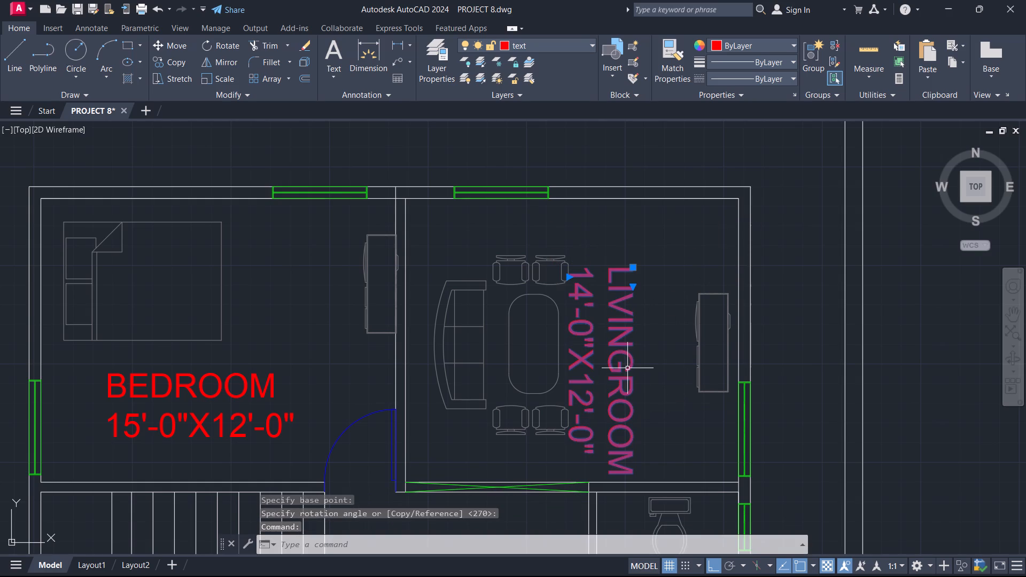
pyautogui.press('m')
pyautogui.press('Return')
pyautogui.click(633, 345)
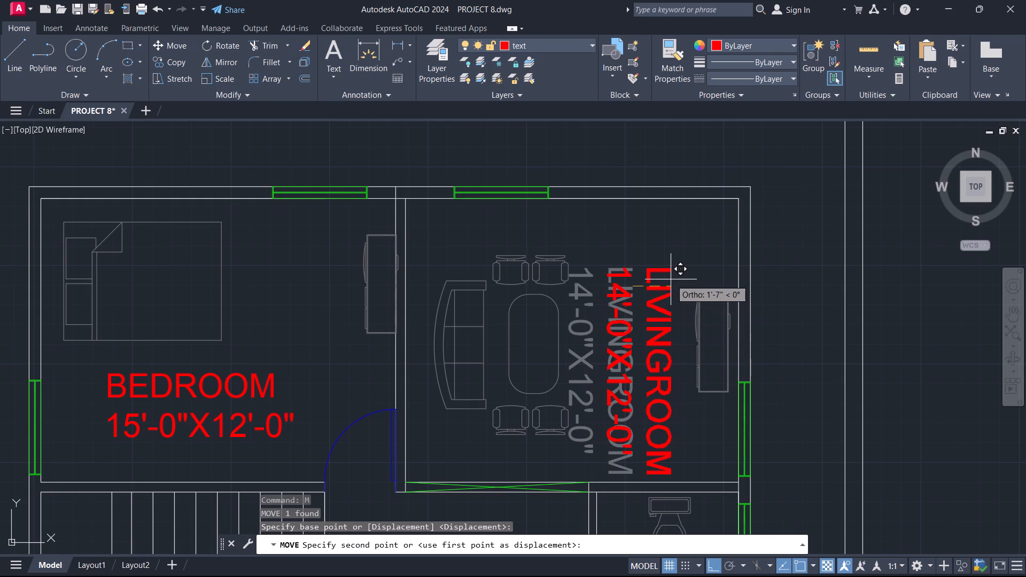
pyautogui.press('F8')
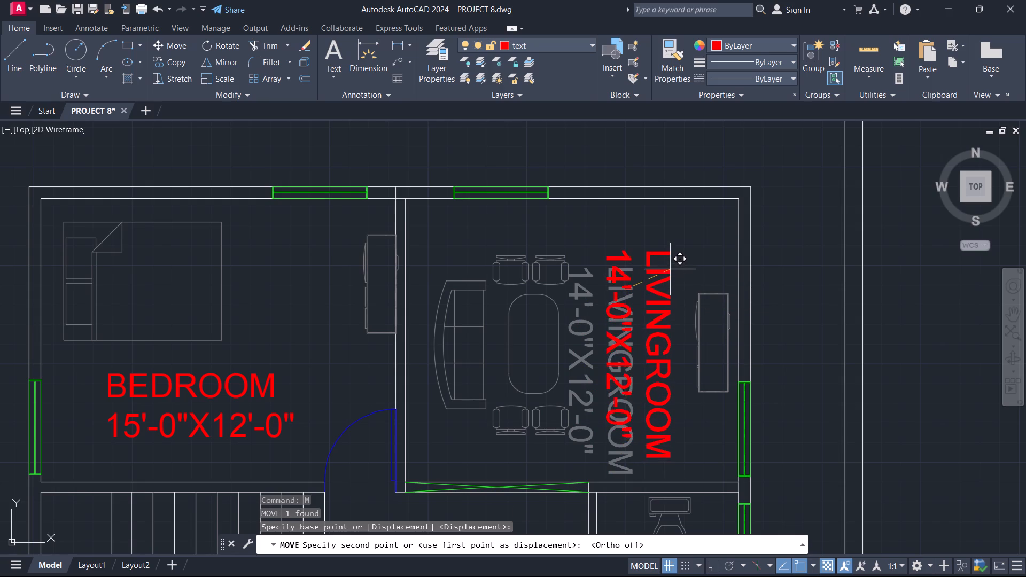
pyautogui.click(670, 269)
# Measure the width of the third plan's upper room along its lower wall, from the outer wall to the partition, with a linear dimension.
pyautogui.scroll(-2, 628, 265)
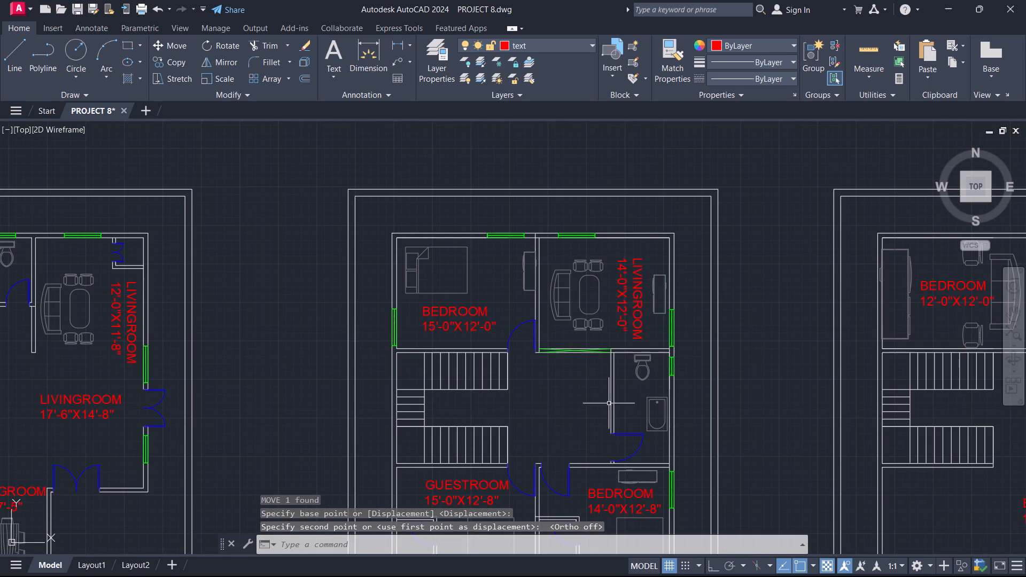
pyautogui.moveTo(600, 417); pyautogui.dragTo(441, 367, button='middle')
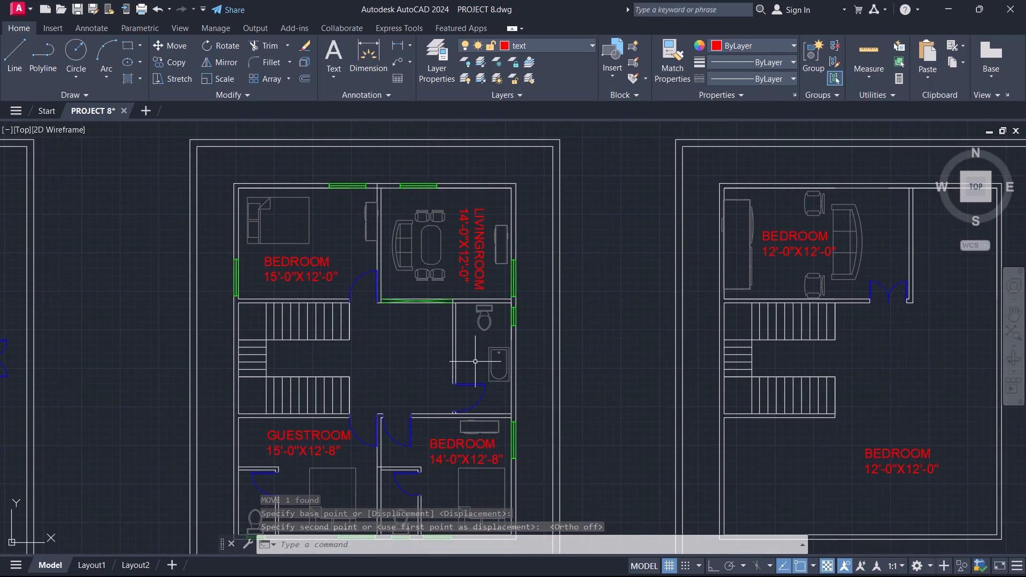
pyautogui.scroll(-1, 509, 354)
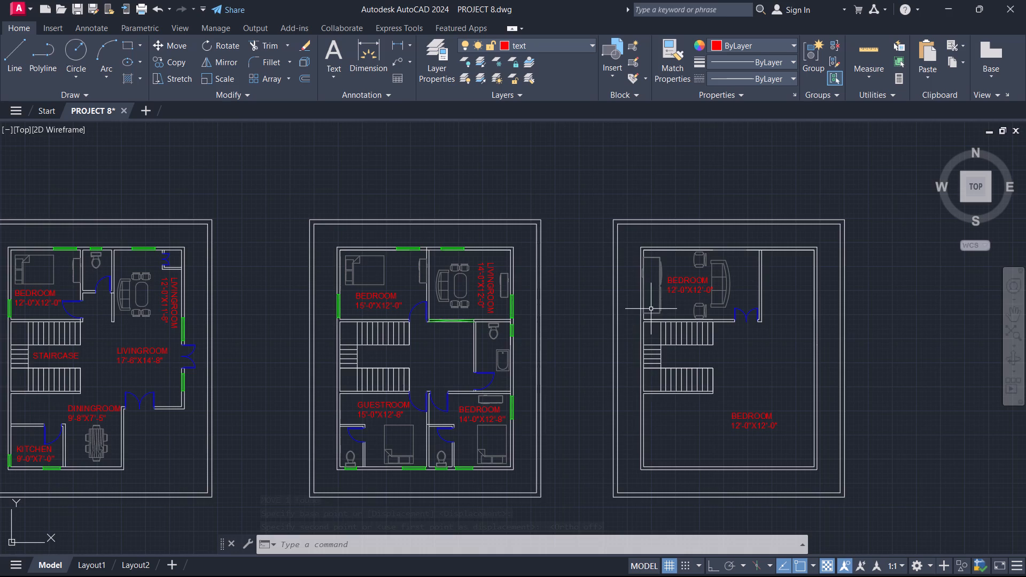
pyautogui.scroll(3, 671, 285)
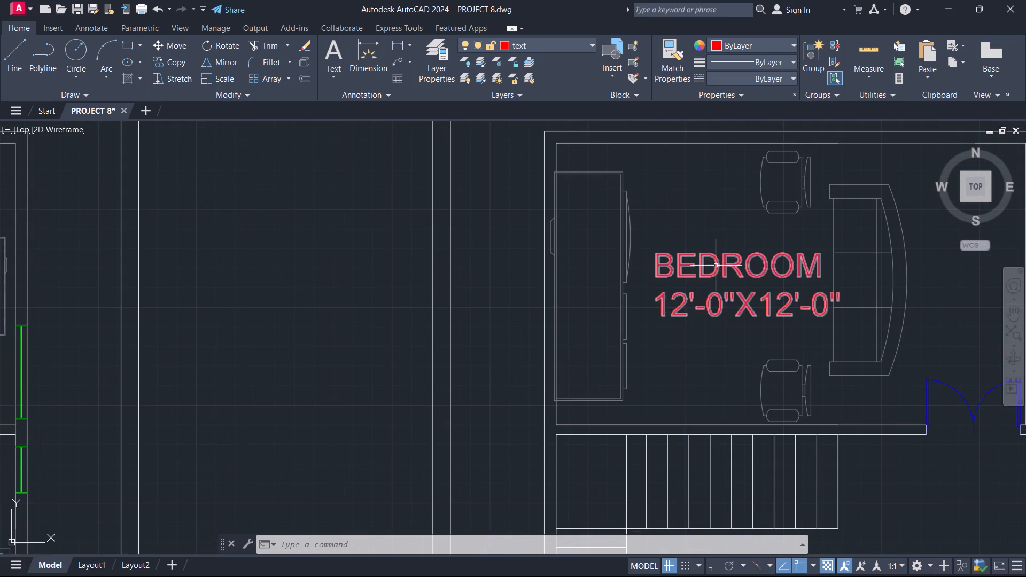
pyautogui.moveTo(673, 371); pyautogui.dragTo(568, 313, button='middle')
pyautogui.scroll(-1, 586, 322)
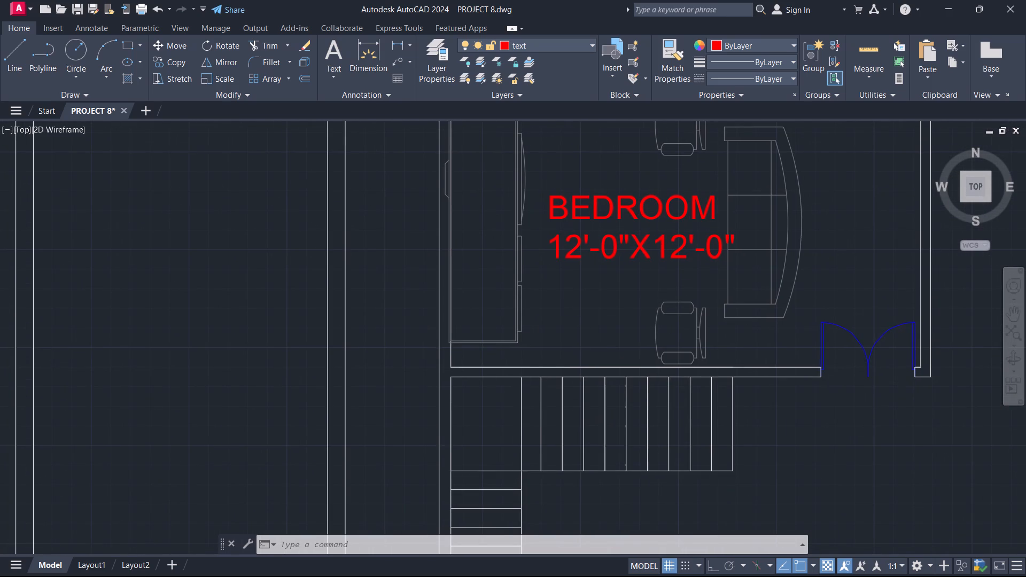
pyautogui.click(403, 45)
pyautogui.click(504, 353)
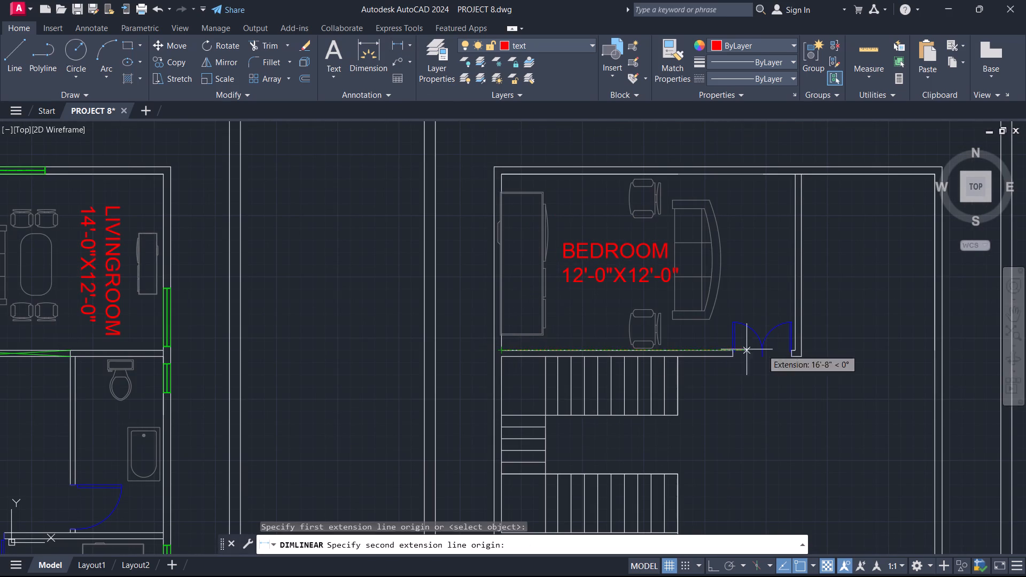
pyautogui.scroll(4, 805, 349)
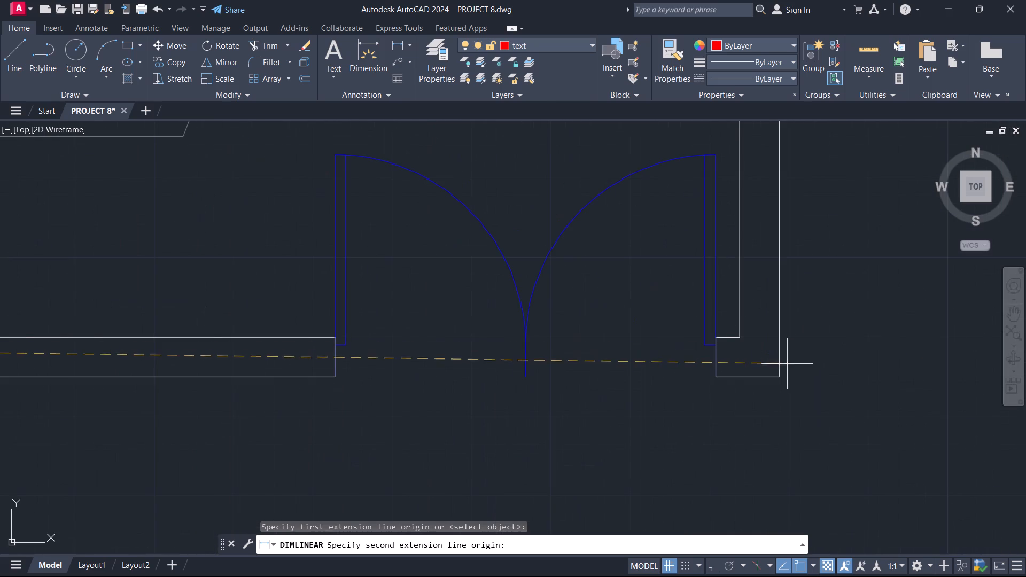
pyautogui.click(737, 334)
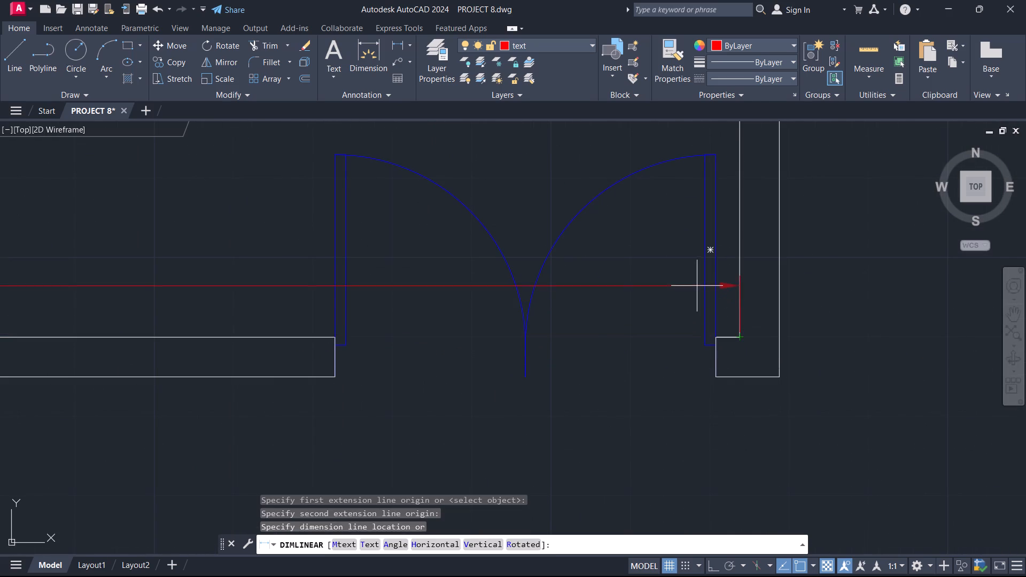
pyautogui.scroll(-2, 638, 332)
pyautogui.press('Escape')
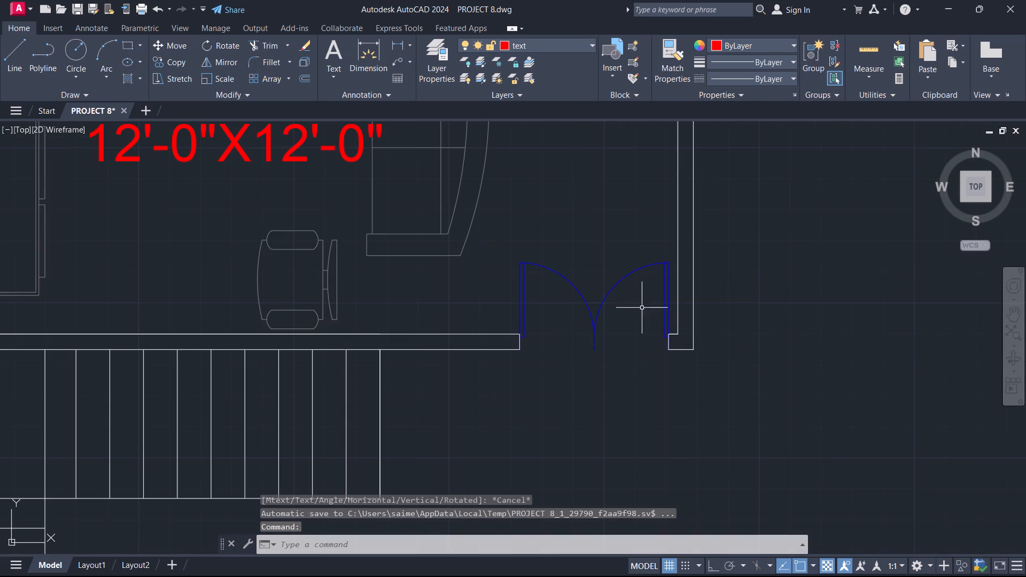
# Measure the same room's depth along the partition, from the upper wall to the lower wall beside the double door, with a linear dimension.
pyautogui.click(537, 43)
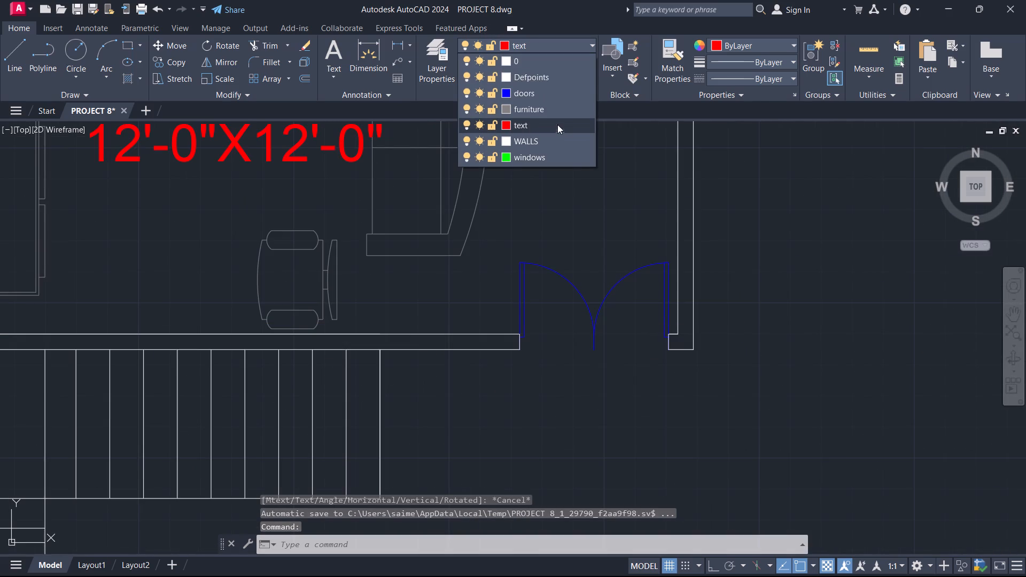
pyautogui.click(403, 42)
pyautogui.scroll(-2, 573, 191)
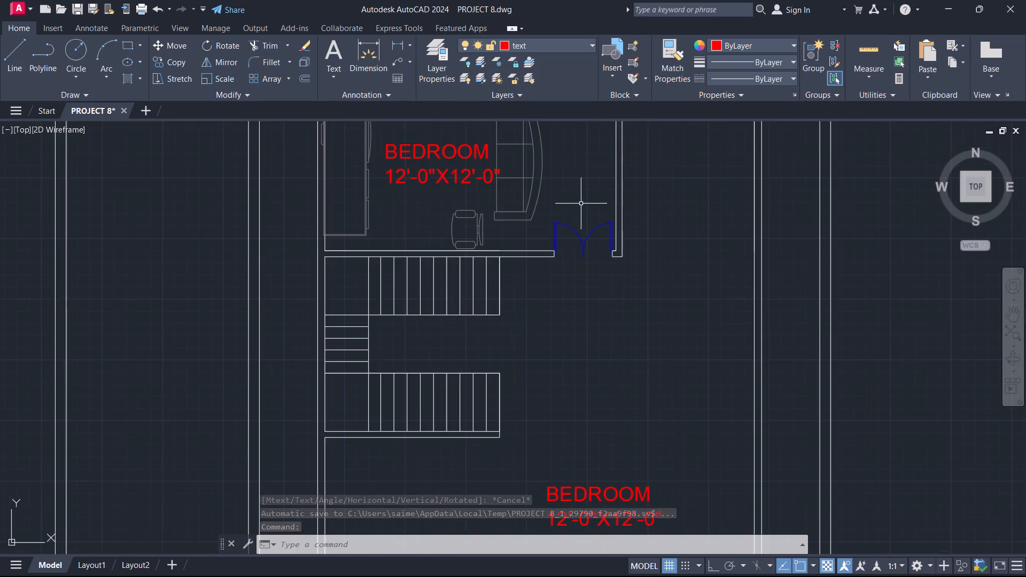
pyautogui.scroll(-1, 563, 196)
pyautogui.moveTo(577, 174); pyautogui.dragTo(622, 283, button='middle')
pyautogui.scroll(2, 636, 230)
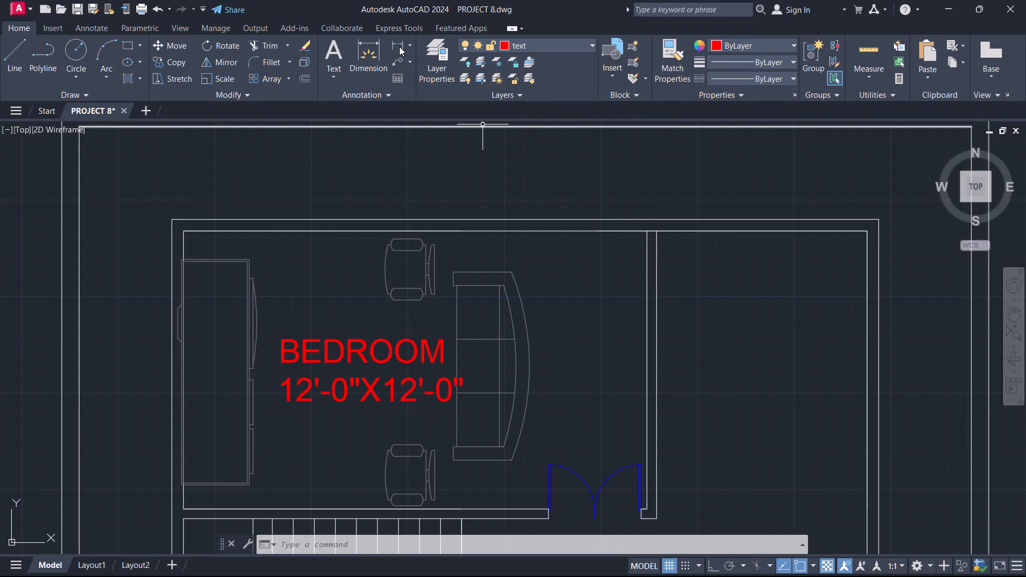
pyautogui.click(399, 46)
pyautogui.click(648, 229)
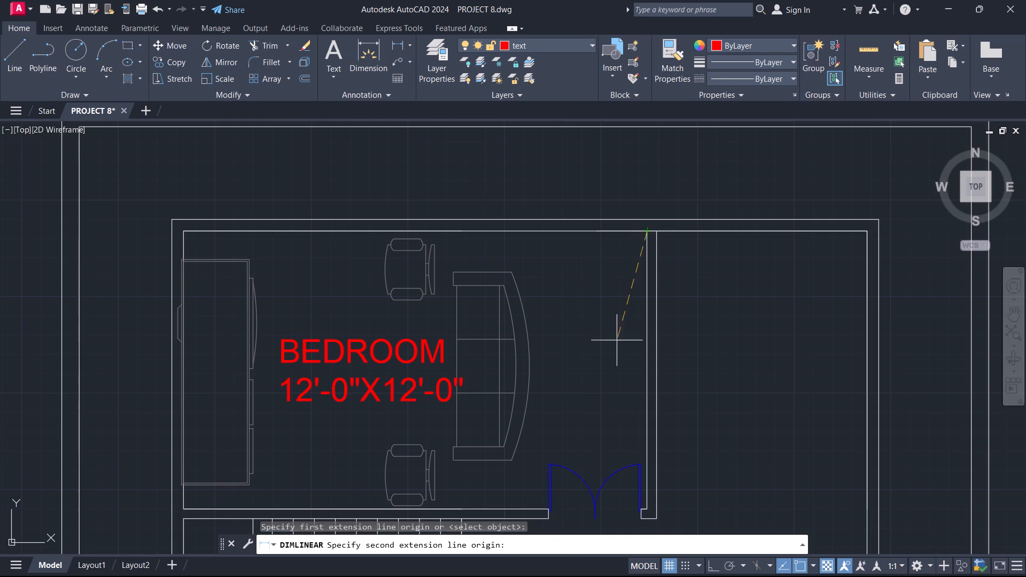
pyautogui.scroll(-2, 617, 341)
pyautogui.scroll(4, 623, 423)
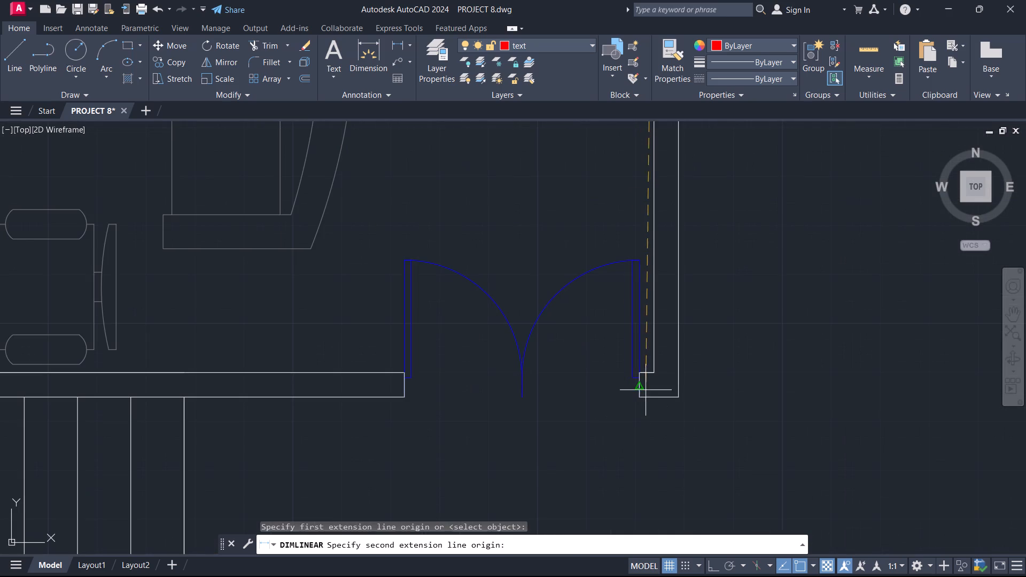
pyautogui.click(654, 373)
pyautogui.scroll(-3, 508, 364)
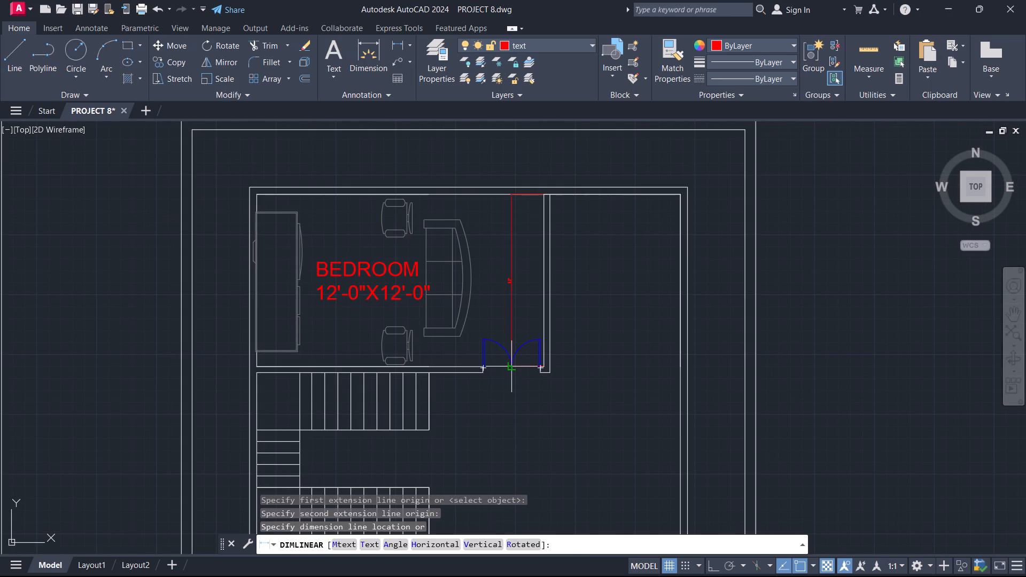
pyautogui.press('Escape')
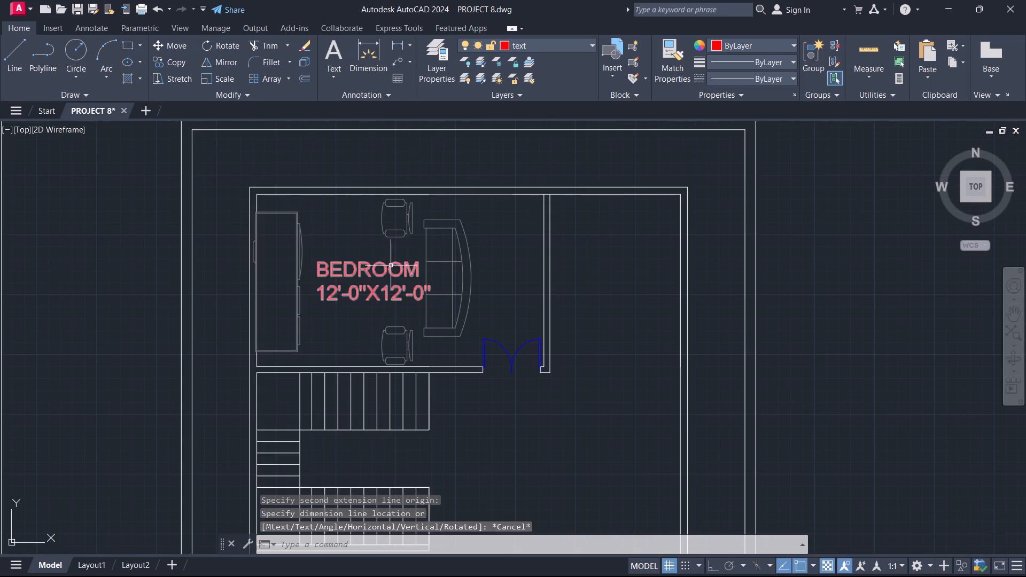
# Replace the text of the BEDROOM label in the third plan's upper room with HOMETHEATER and 20'-0"X12'-0" on two lines.
pyautogui.doubleClick(398, 267)
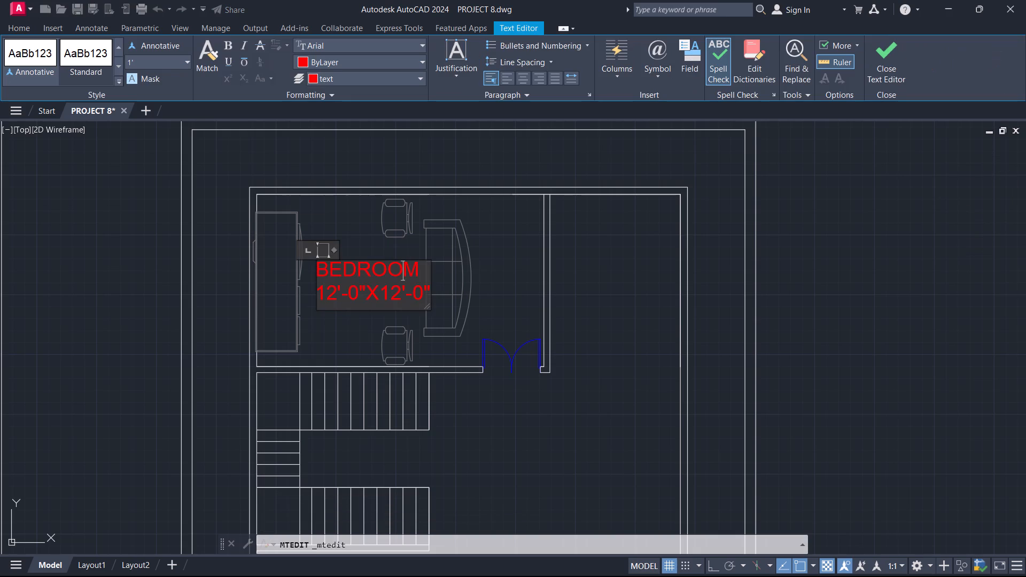
pyautogui.press('Right')
pyautogui.press('BackSpace')
pyautogui.press('BackSpace')
pyautogui.press('BackSpace')
pyautogui.press('BackSpace')
pyautogui.press('BackSpace')
pyautogui.press('BackSpace')
pyautogui.press('BackSpace')
pyautogui.press('BackSpace')
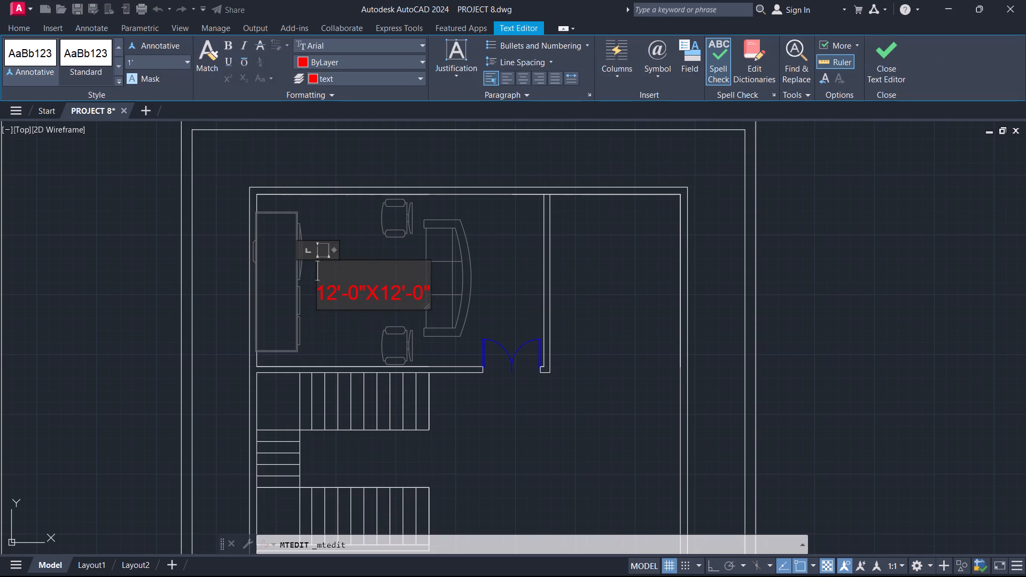
pyautogui.press('Down')
pyautogui.press('Right')
pyautogui.press('Right')
pyautogui.press('Right')
pyautogui.press('Right')
pyautogui.press('Right')
pyautogui.press('Right')
pyautogui.press('Right')
pyautogui.press('Right')
pyautogui.press('Right')
pyautogui.press('Right')
pyautogui.press('Right')
pyautogui.press('Right')
pyautogui.press('Right')
pyautogui.press('BackSpace')
pyautogui.press('BackSpace')
pyautogui.press('BackSpace')
pyautogui.press('BackSpace')
pyautogui.press('BackSpace')
pyautogui.press('BackSpace')
pyautogui.press('BackSpace')
pyautogui.press('BackSpace')
pyautogui.press('BackSpace')
pyautogui.press('BackSpace')
pyautogui.press('BackSpace')
pyautogui.press('BackSpace')
pyautogui.press('BackSpace')
pyautogui.press('BackSpace')
pyautogui.press('BackSpace')
pyautogui.press('BackSpace')
pyautogui.press('BackSpace')
pyautogui.press('BackSpace')
pyautogui.press('BackSpace')
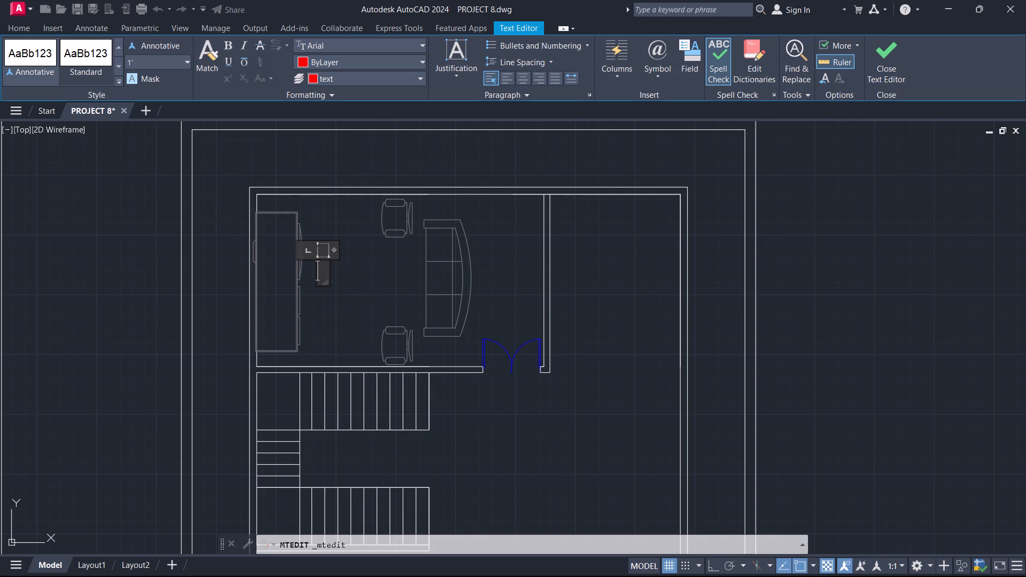
pyautogui.write('HOME')
pyautogui.write('THEATER')
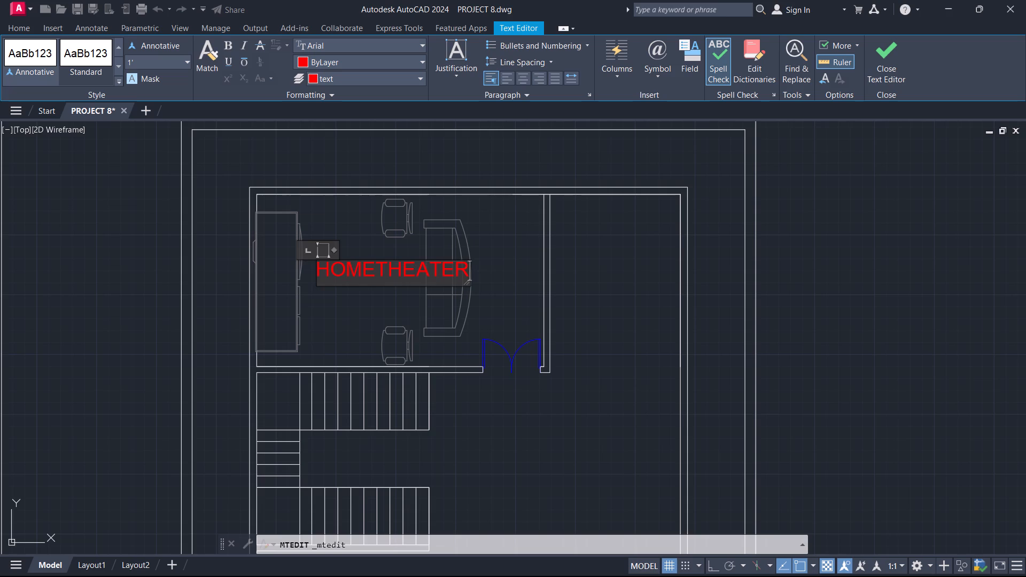
pyautogui.press('Return')
pyautogui.write('20')
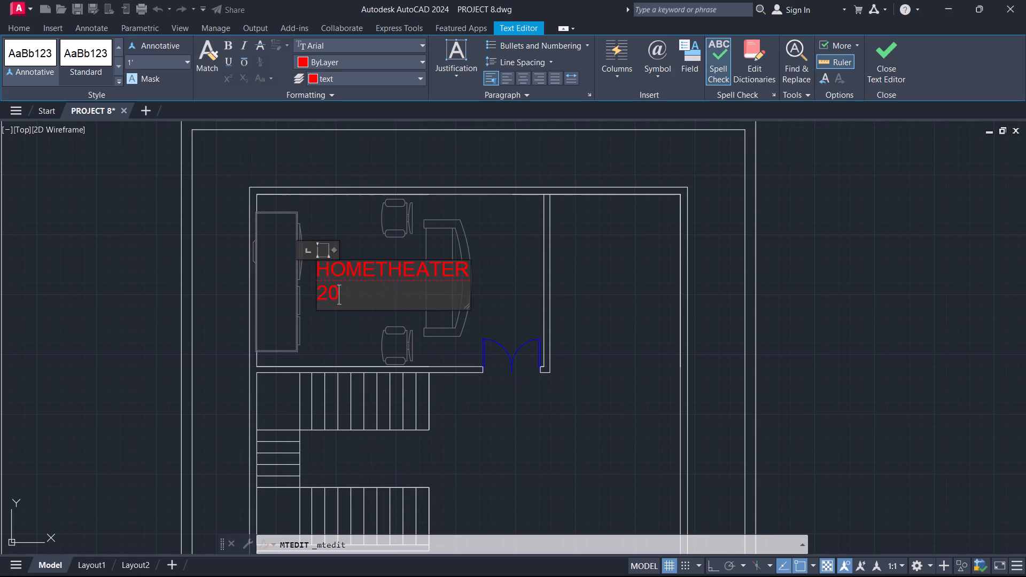
pyautogui.press("'")
pyautogui.press('0')
pyautogui.press('BackSpace')
pyautogui.write('-0"')
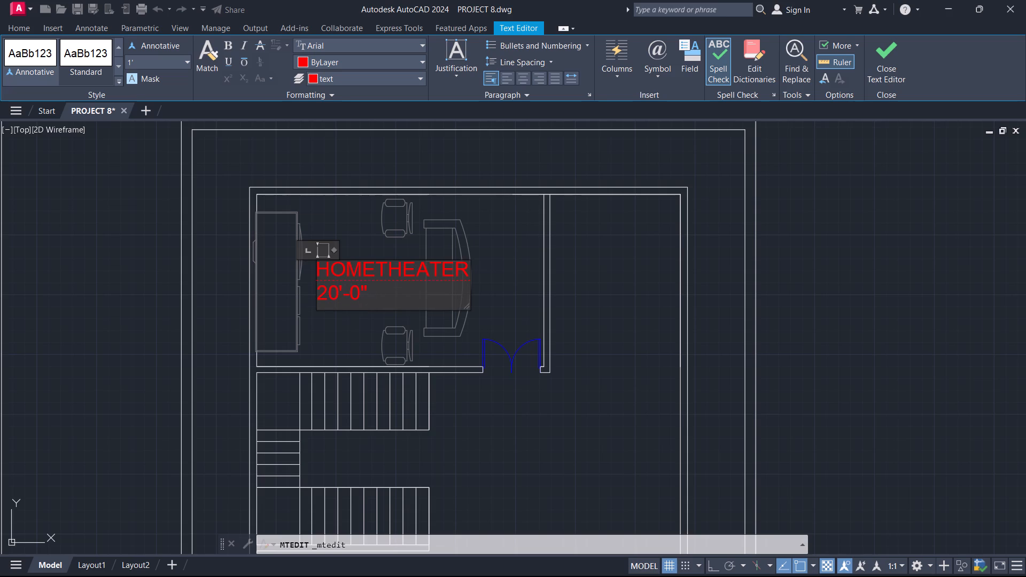
pyautogui.press('x')
pyautogui.write("12'")
pyautogui.write('-0"')
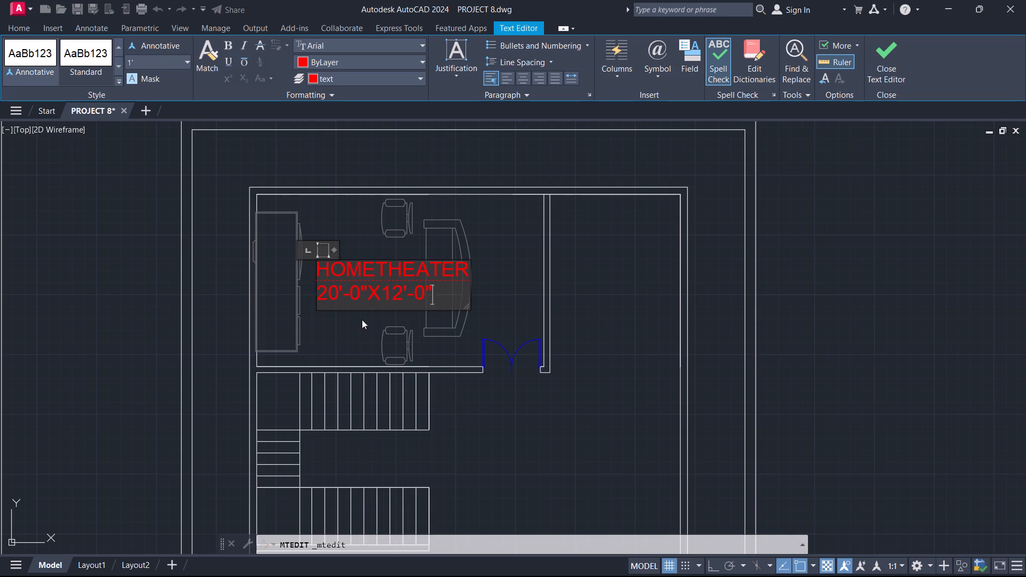
pyautogui.click(362, 319)
# Rotate the HOMETHEATER label by 90° about its insertion point, with Ortho on, so that it reads vertically upwards.
pyautogui.click(316, 268)
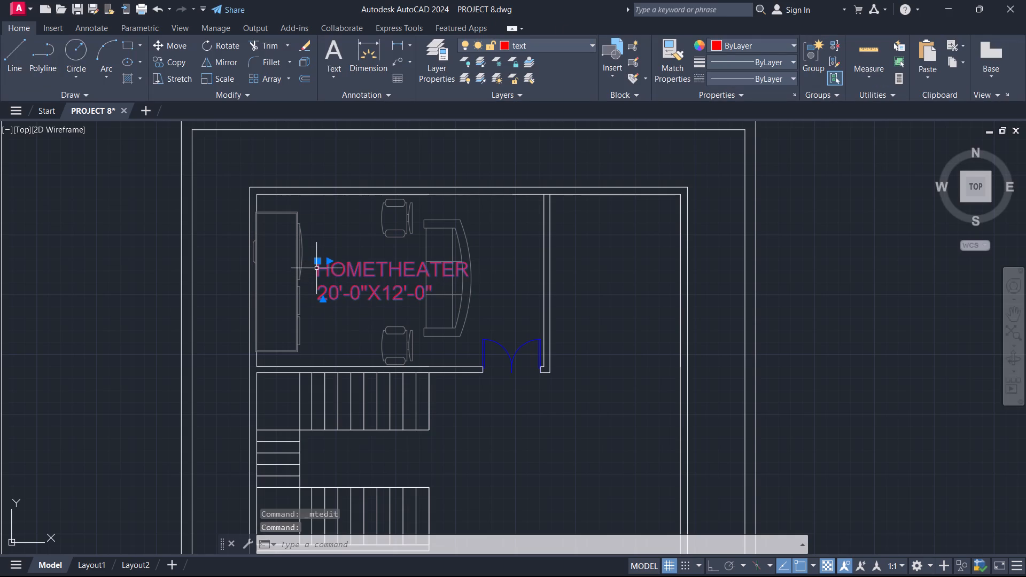
pyautogui.write('RO')
pyautogui.press('Return')
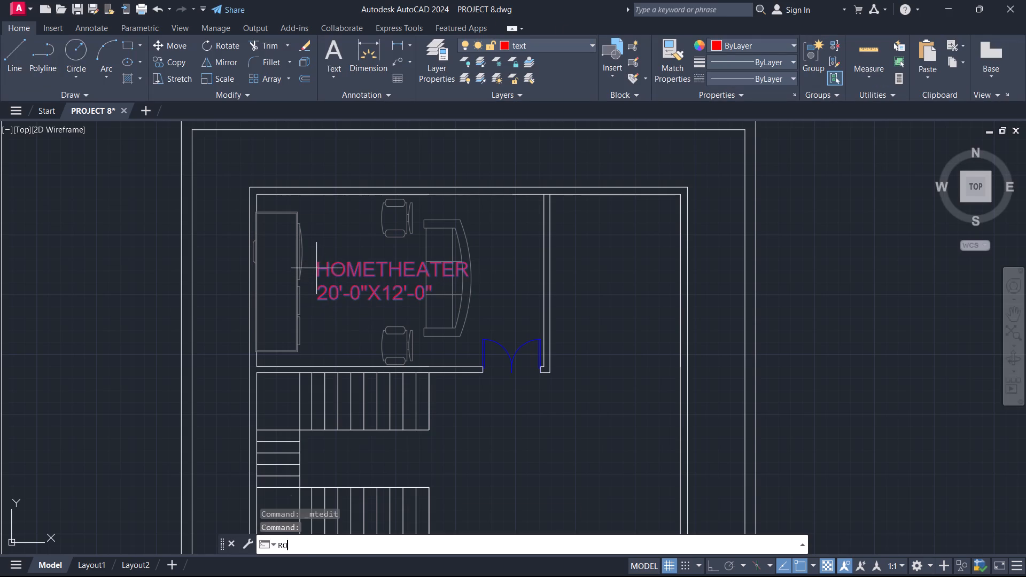
pyautogui.click(313, 266)
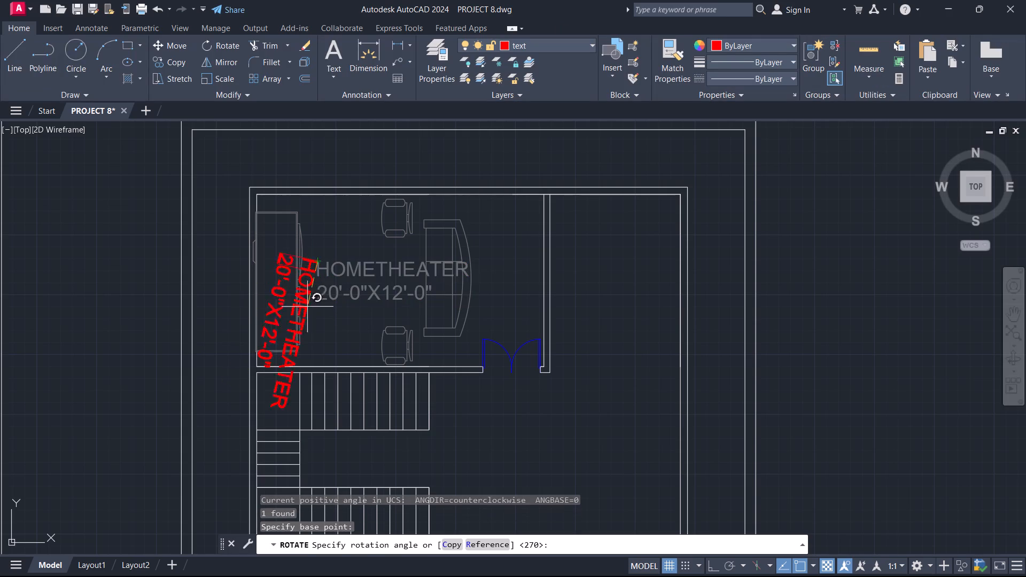
pyautogui.press('F8')
pyautogui.click(310, 144)
# Move the vertical HOMETHEATER label straight down into the free space between the wall cabinet and the two chairs.
pyautogui.click(325, 169)
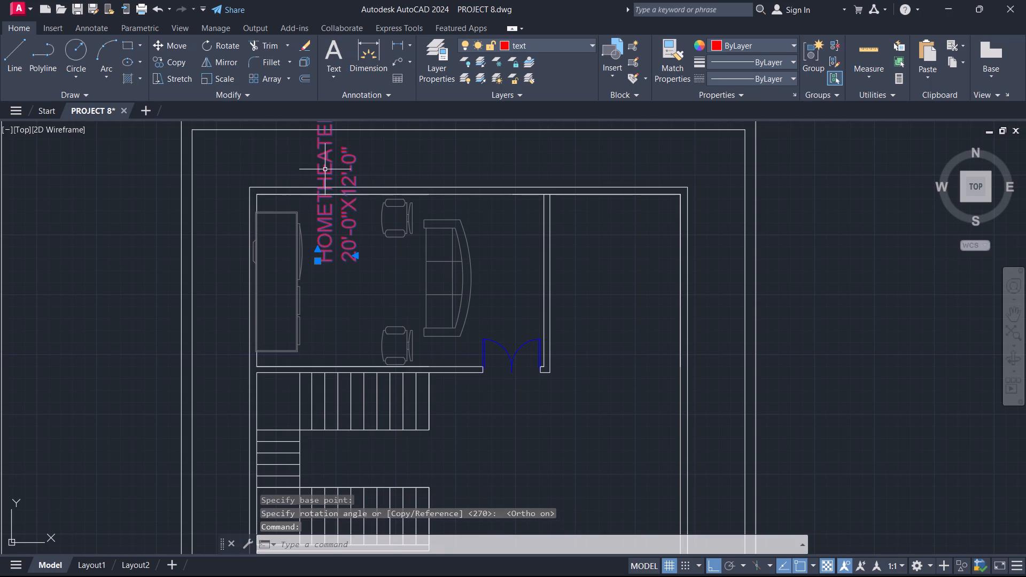
pyautogui.press('m')
pyautogui.press('Return')
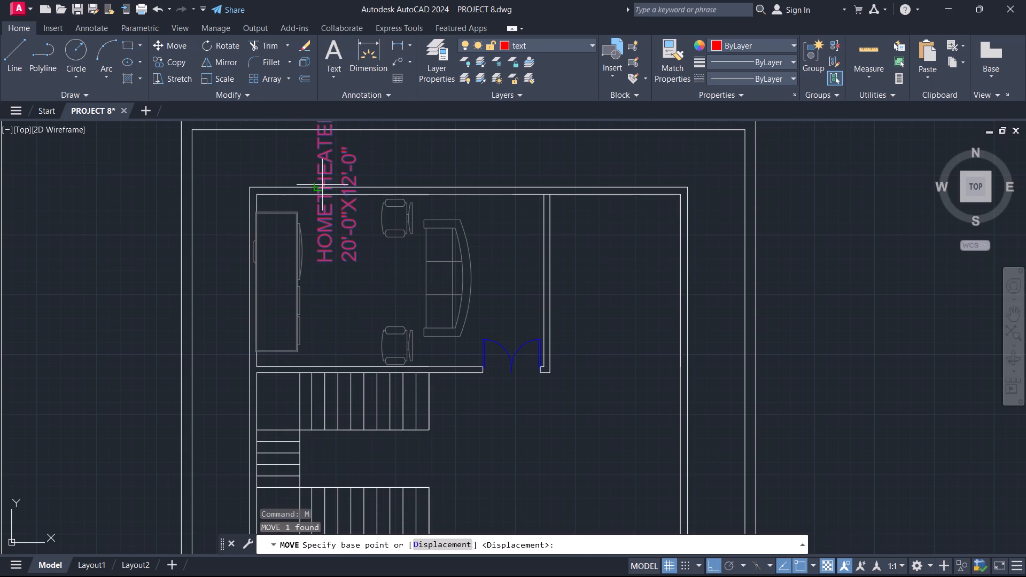
pyautogui.click(320, 263)
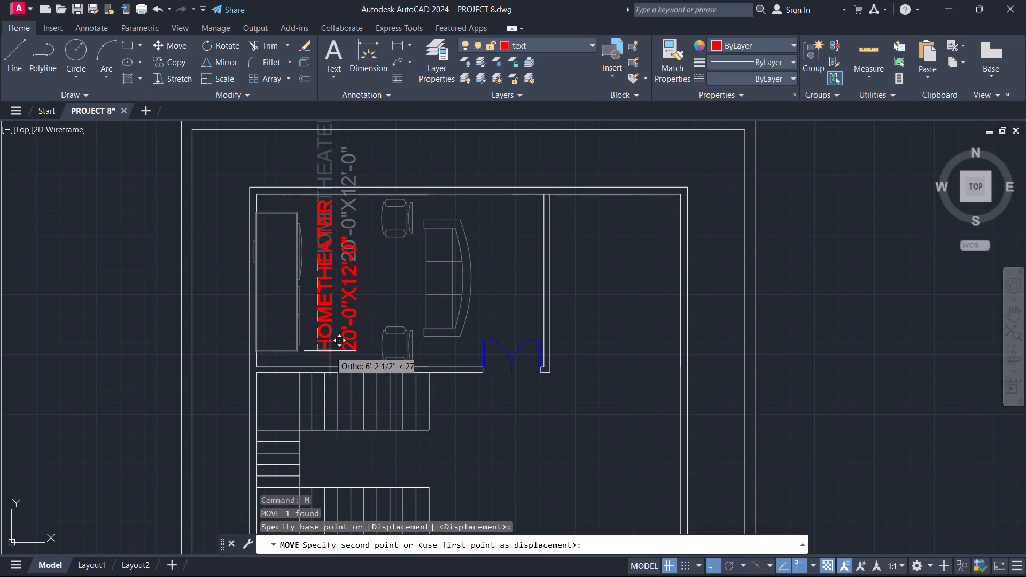
pyautogui.click(330, 356)
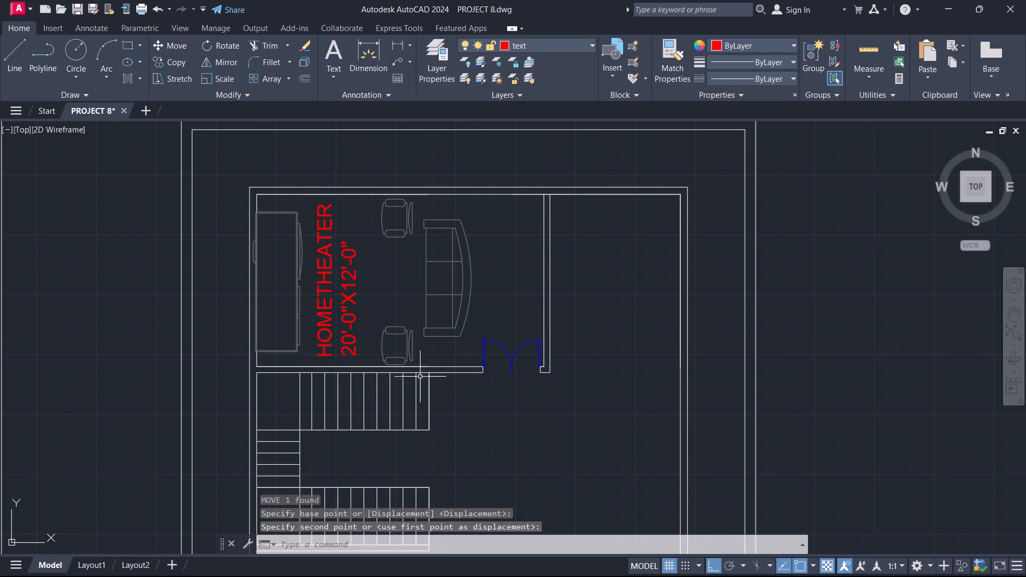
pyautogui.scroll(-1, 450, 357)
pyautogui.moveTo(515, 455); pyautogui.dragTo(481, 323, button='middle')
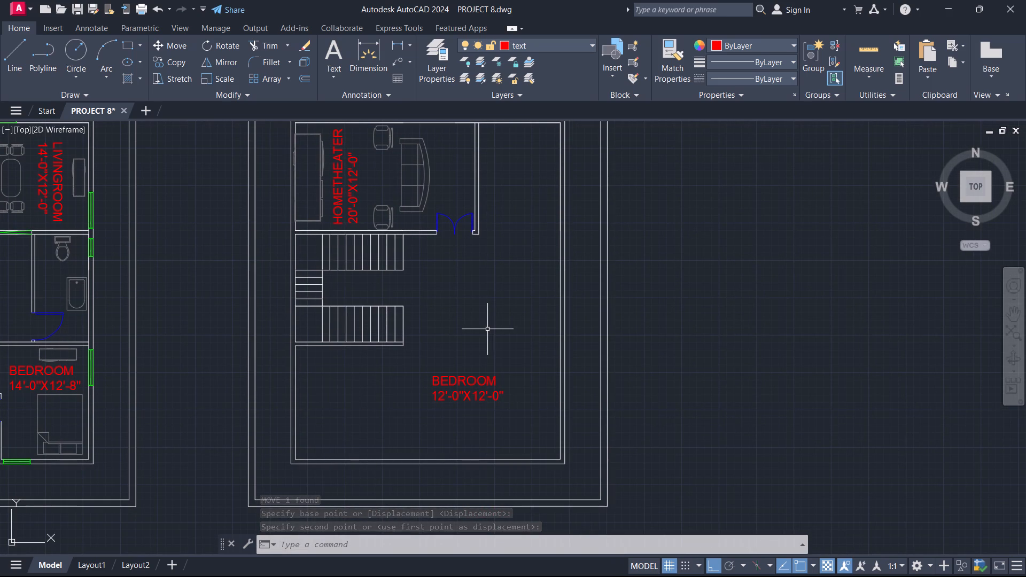
# Erase the leftover BEDROOM 12'-0"X12'-0" label from the third plan's large lower room.
pyautogui.press('Escape')
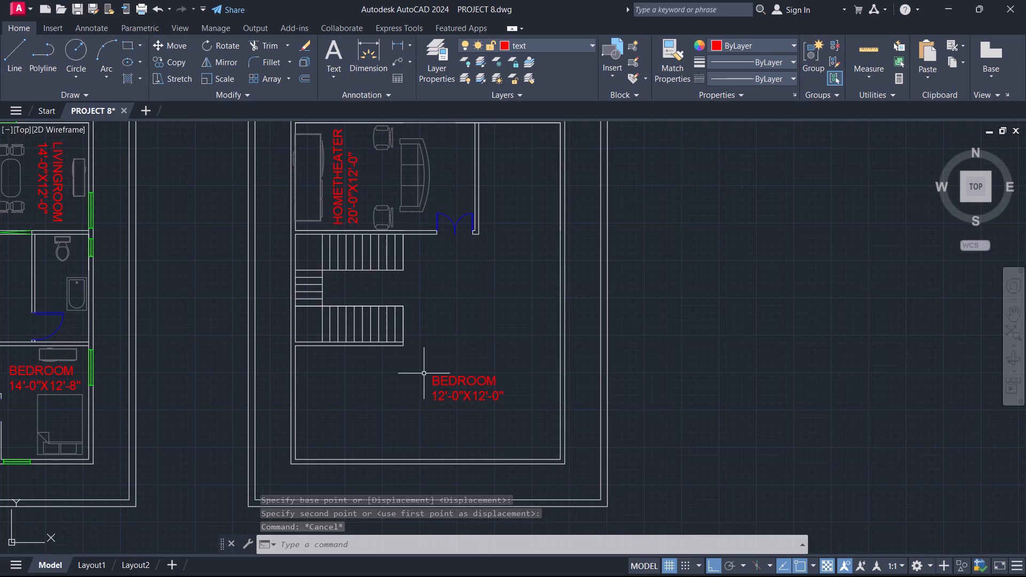
pyautogui.click(438, 378)
pyautogui.press('e')
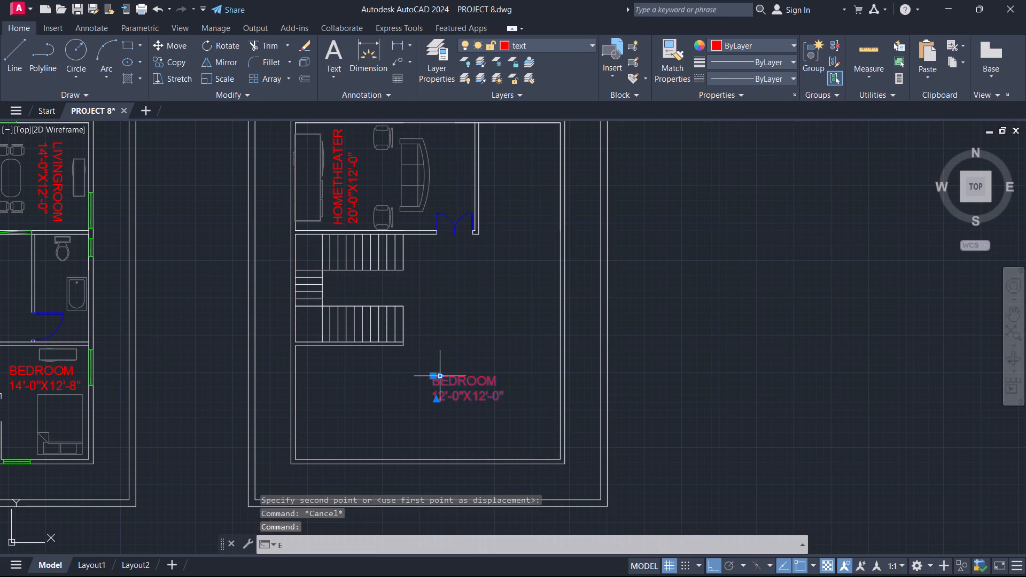
pyautogui.press('Return')
# Add the multiline text T&B in the first plan's bathroom, between the toilet and the door.
pyautogui.scroll(-1, 441, 379)
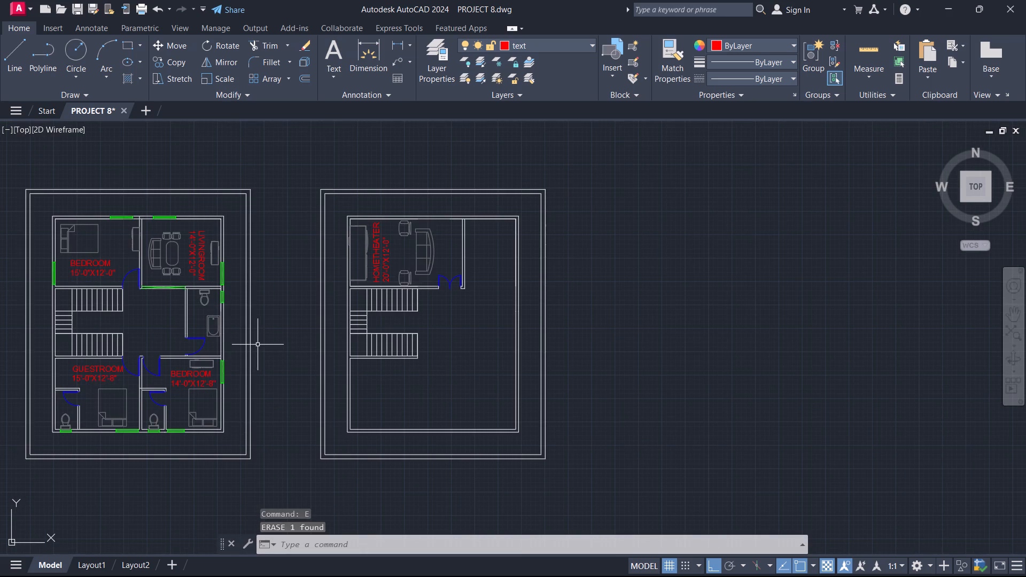
pyautogui.moveTo(268, 346); pyautogui.dragTo(489, 369, button='middle')
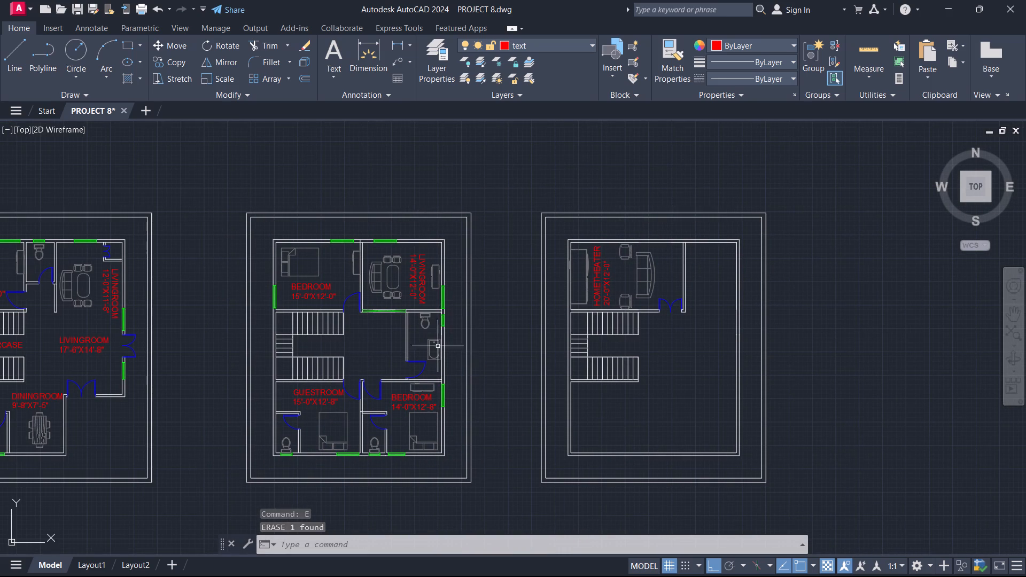
pyautogui.moveTo(475, 342); pyautogui.dragTo(743, 356, button='middle')
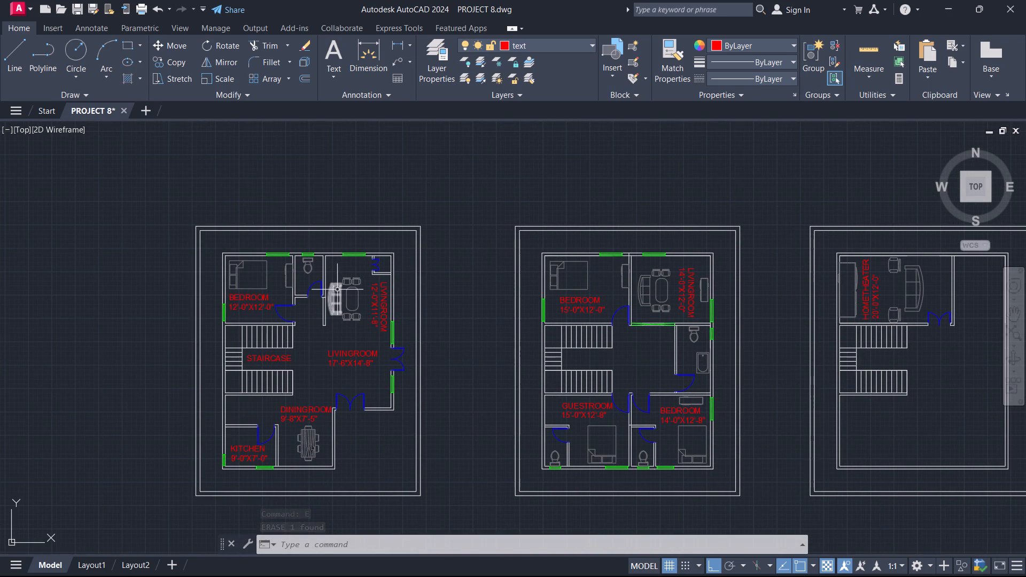
pyautogui.scroll(2, 305, 266)
pyautogui.scroll(3, 298, 315)
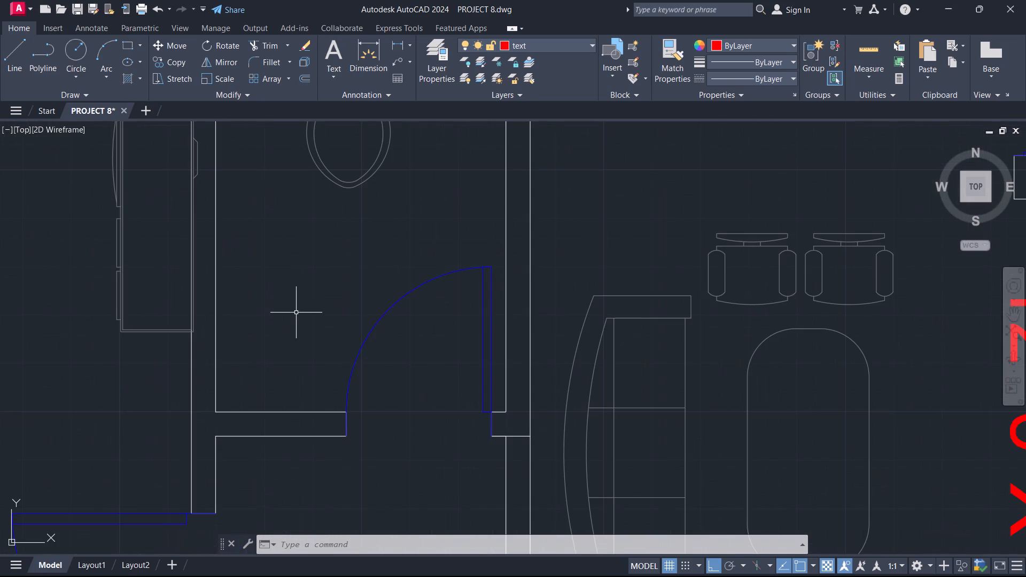
pyautogui.write('MT')
pyautogui.press('Return')
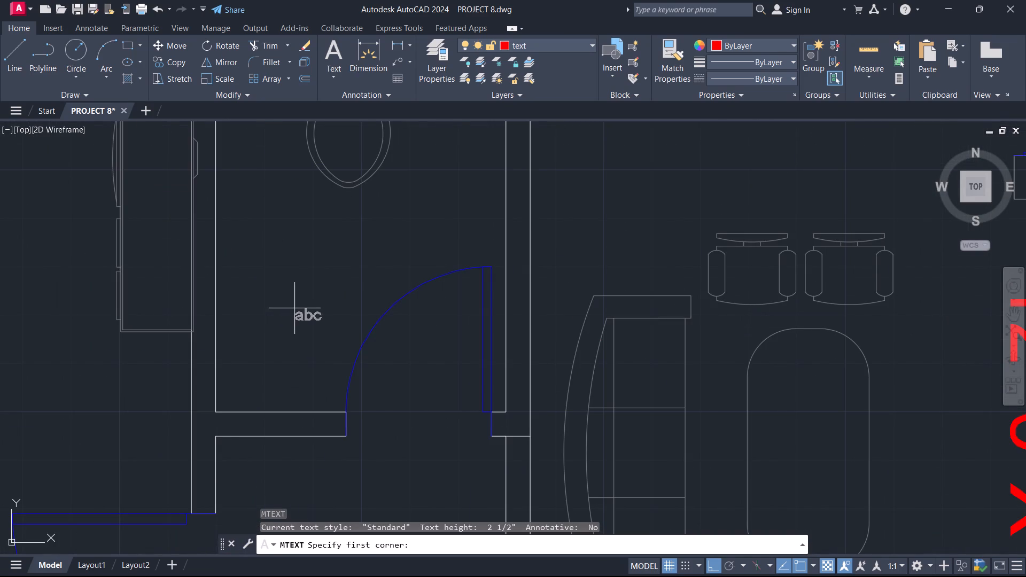
pyautogui.moveTo(253, 267); pyautogui.dragTo(256, 262)
pyautogui.click(259, 229)
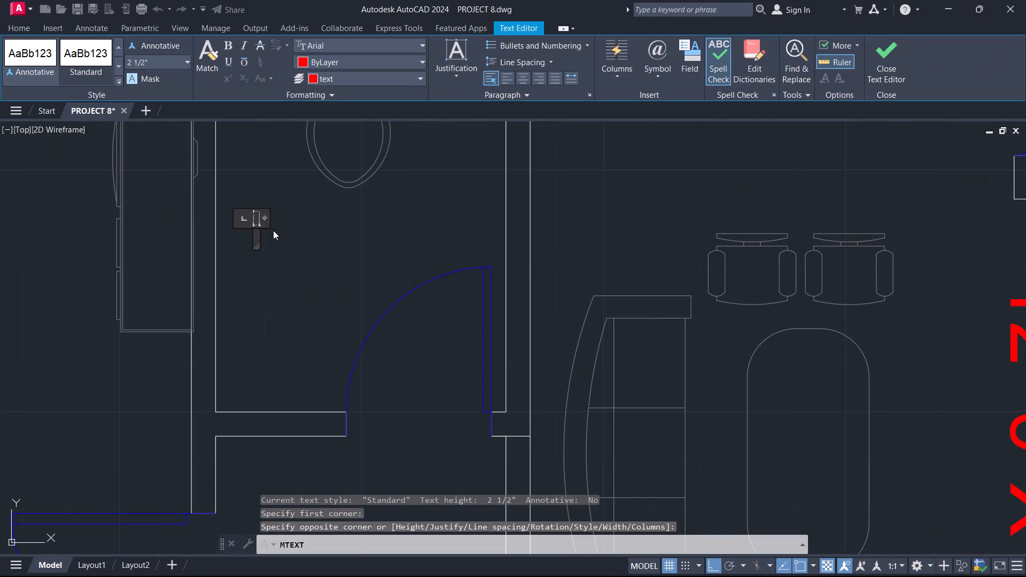
pyautogui.press('t')
pyautogui.hotkey('shift', '&')
pyautogui.press('b')
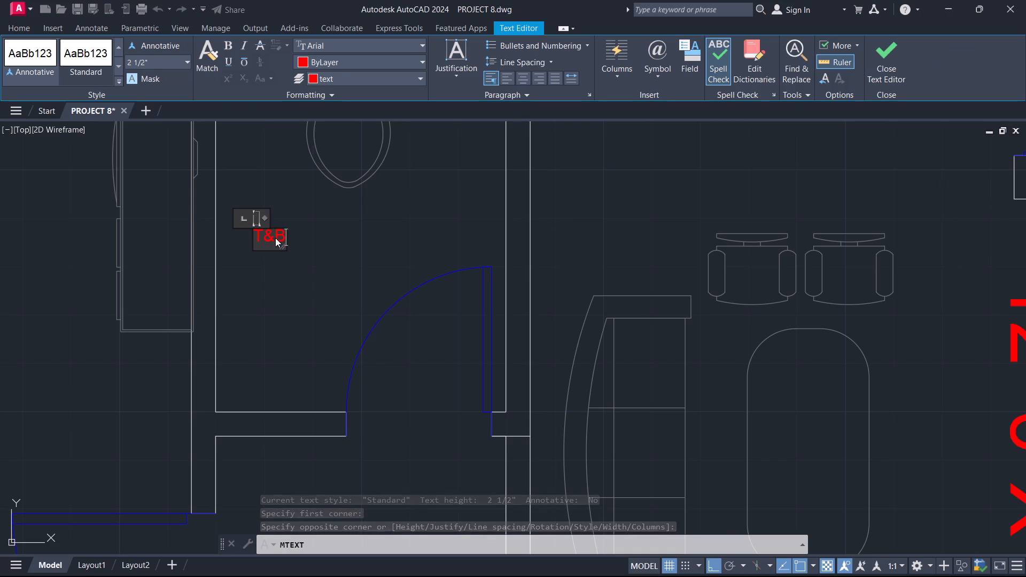
pyautogui.press('Return')
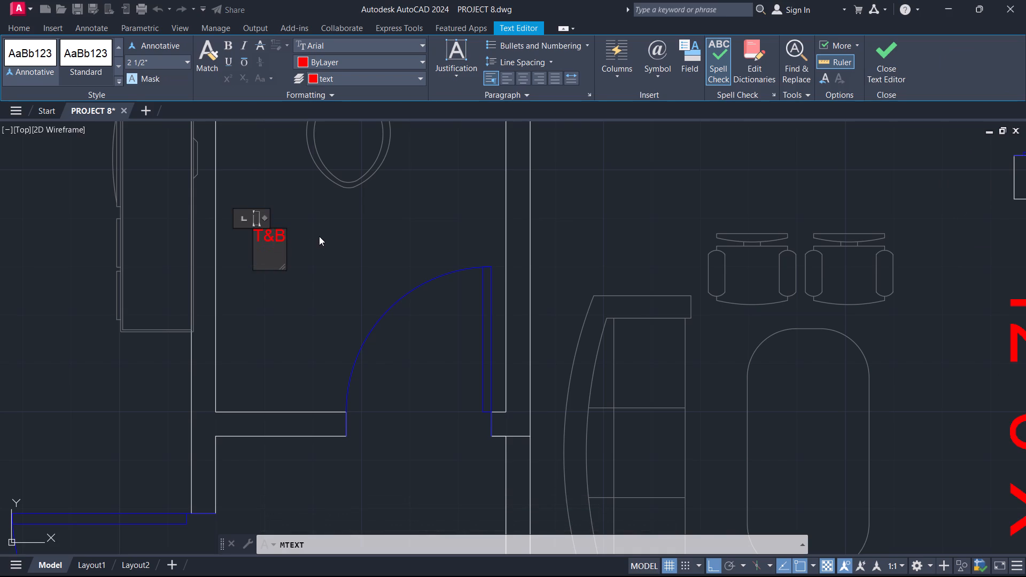
pyautogui.scroll(-1, 335, 246)
pyautogui.click(329, 243)
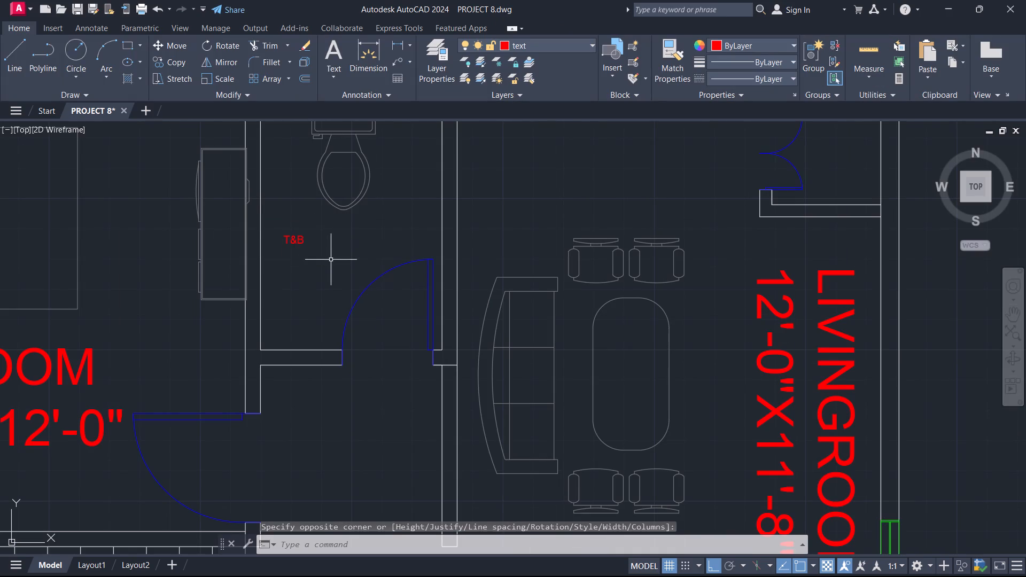
# Measure the first plan's bathroom width between its side walls along the upper wall with a linear dimension.
pyautogui.moveTo(332, 260); pyautogui.dragTo(345, 301, button='middle')
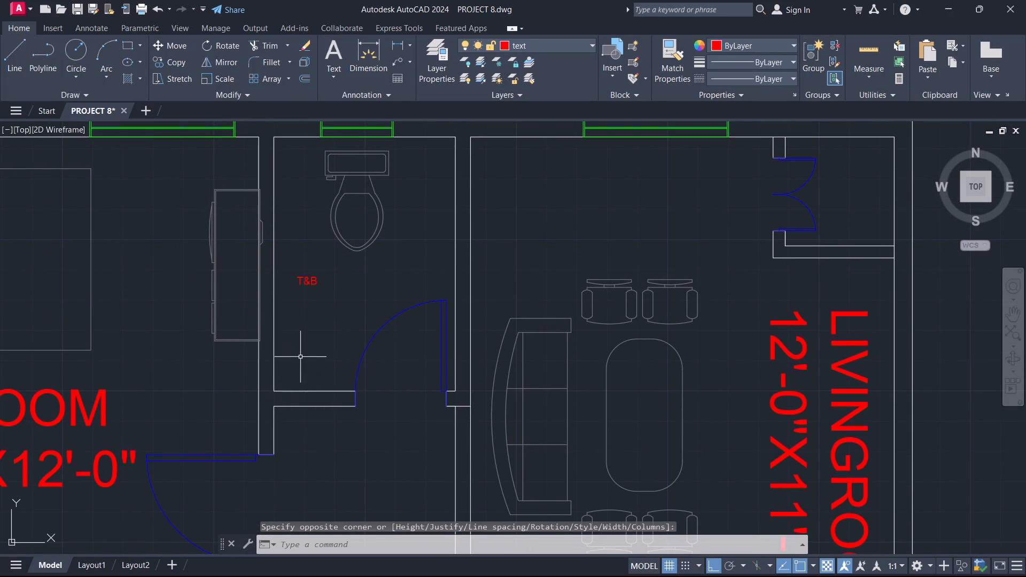
pyautogui.click(395, 43)
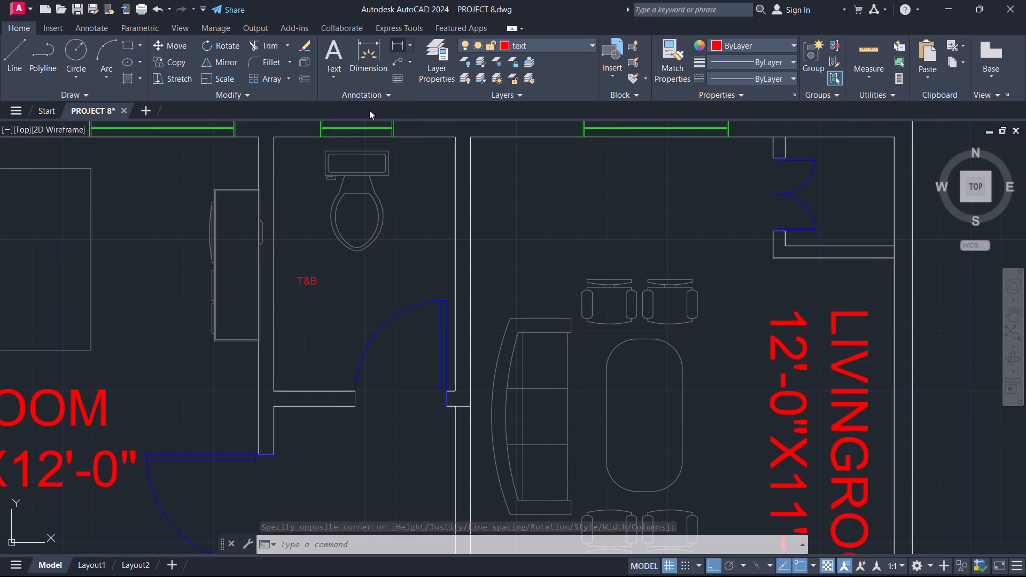
pyautogui.click(274, 136)
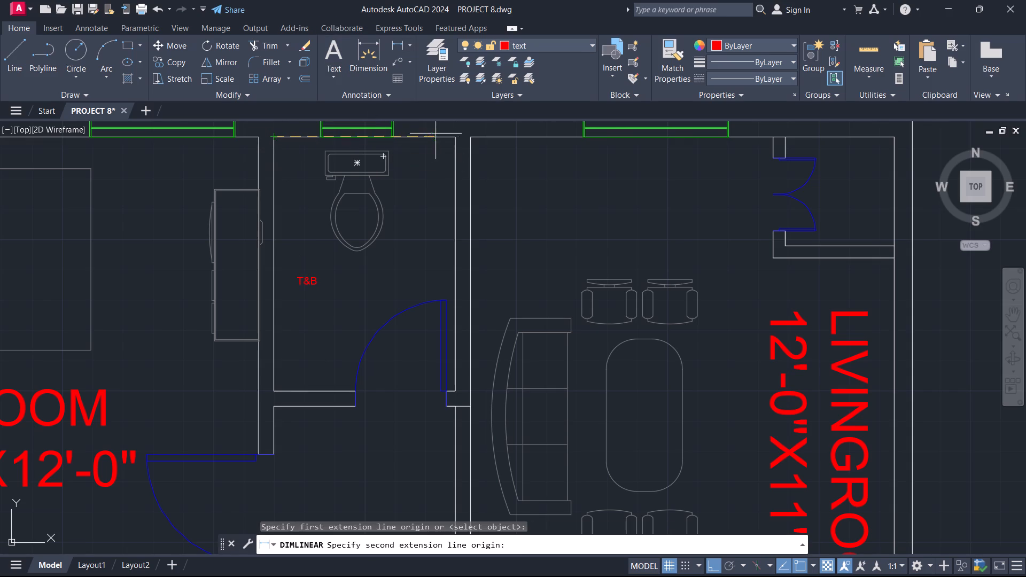
pyautogui.click(452, 140)
pyautogui.press('Escape')
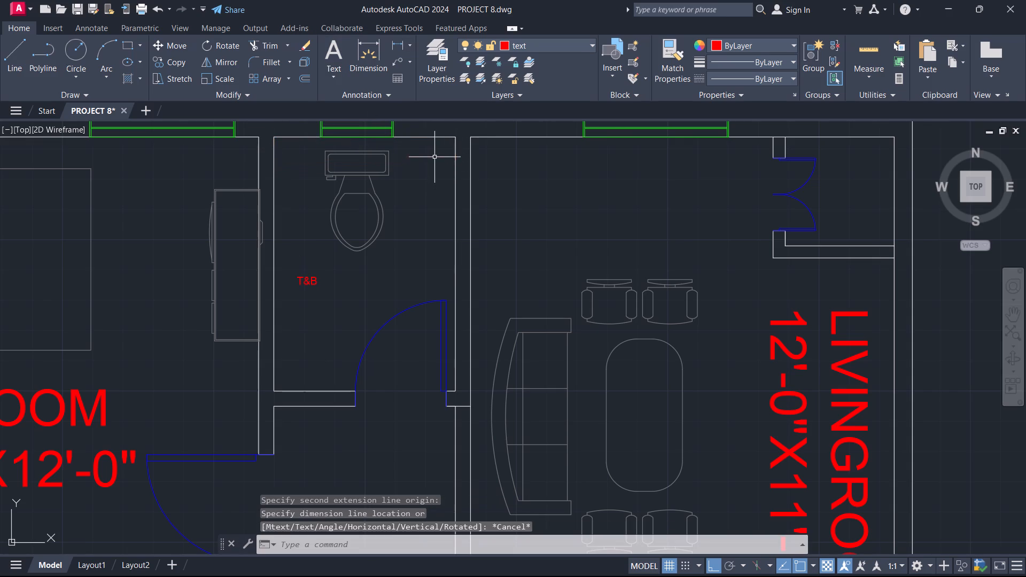
# Measure the same bathroom's depth from the upper wall to the door wall with a linear dimension.
pyautogui.click(395, 44)
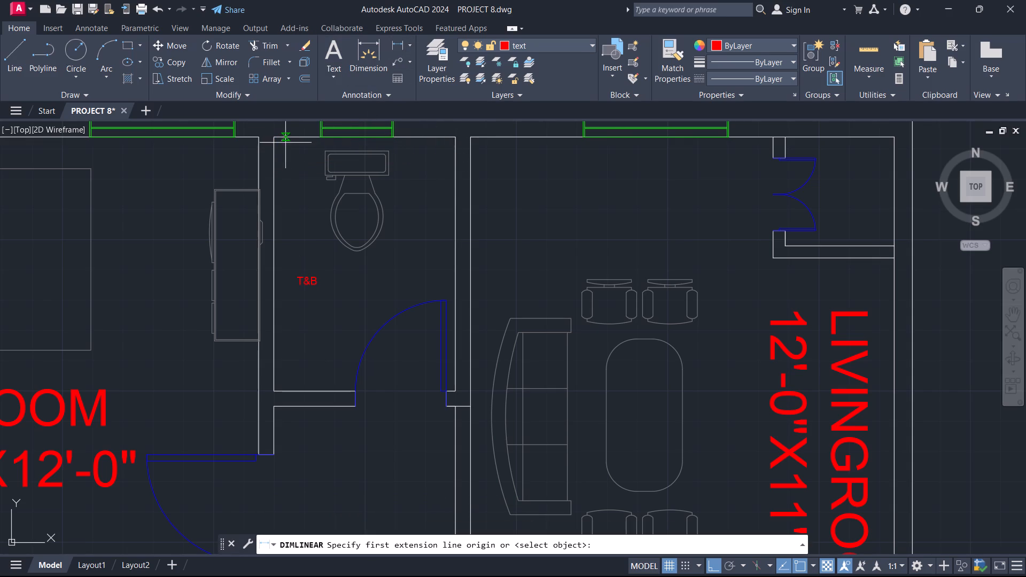
pyautogui.click(278, 139)
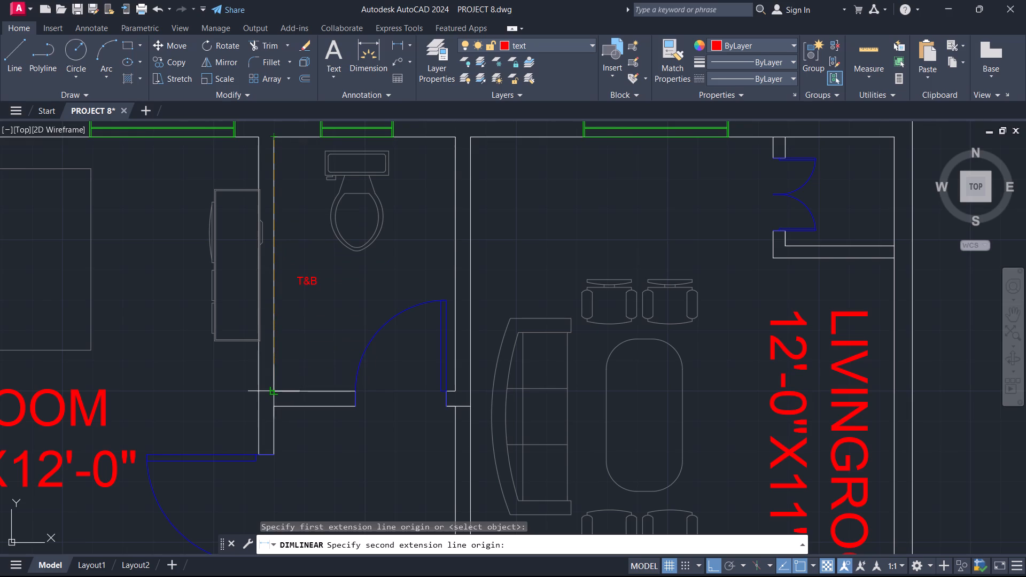
pyautogui.click(277, 389)
pyautogui.press('Escape')
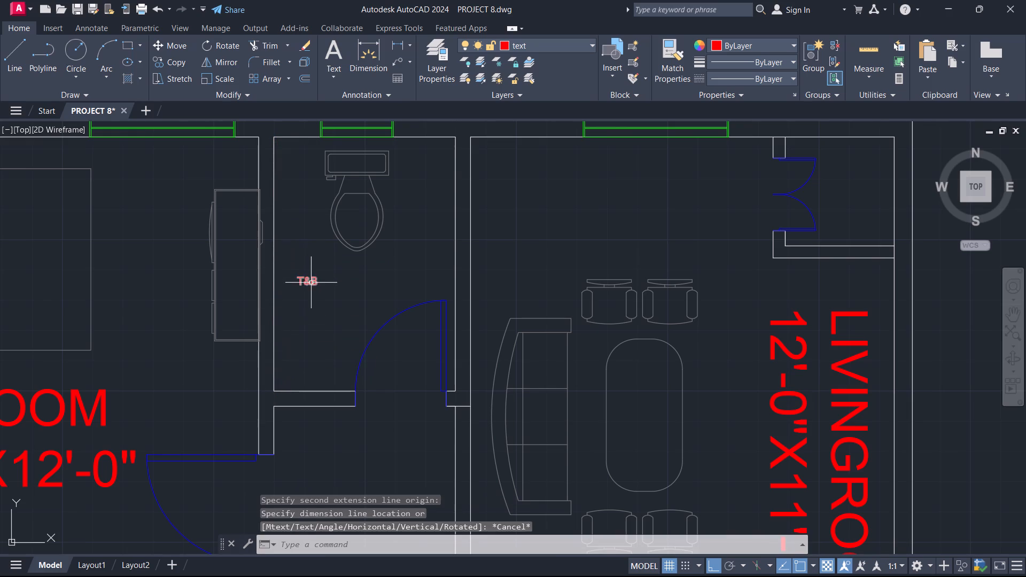
# Add the size 5'-0"X7'-0" as a second line to the T&B label.
pyautogui.doubleClick(313, 283)
pyautogui.press('Right')
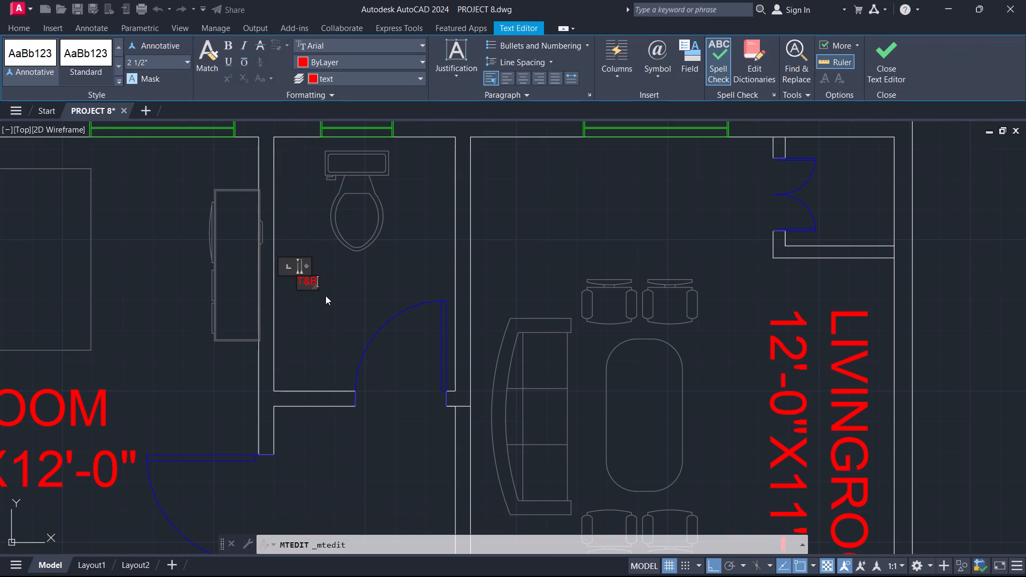
pyautogui.press('Return')
pyautogui.press('5')
pyautogui.write('\'-0"')
pyautogui.press('x')
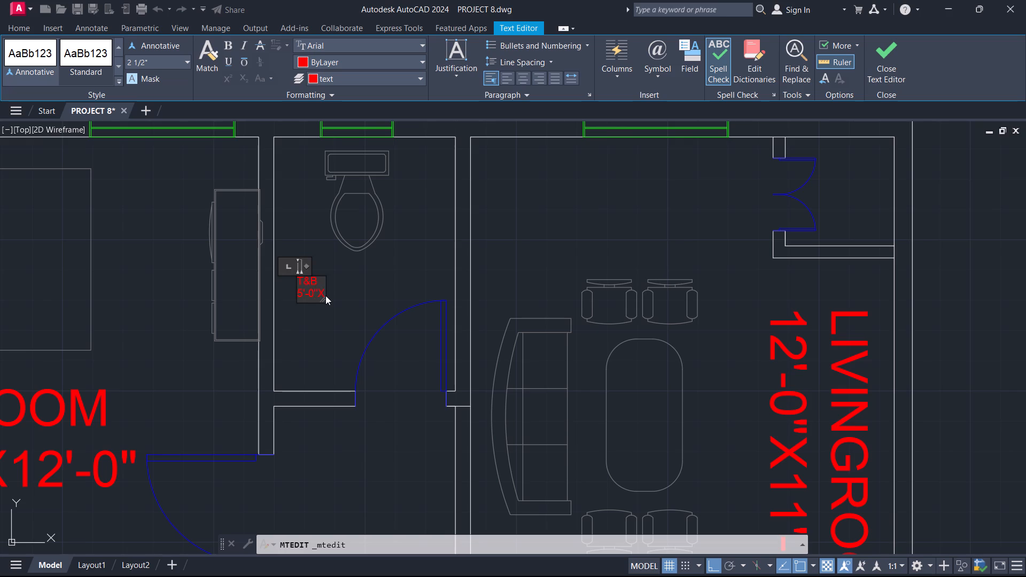
pyautogui.write("7'-0")
pyautogui.hotkey('shift', '"')
pyautogui.press('Return')
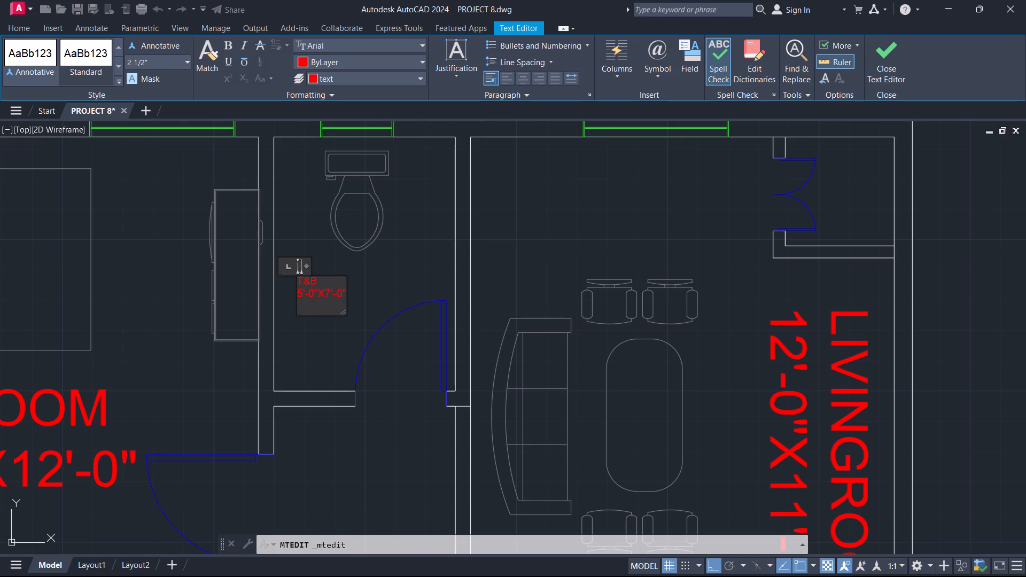
pyautogui.click(361, 293)
# Scale the T&B label up to about twice its size from its insertion point.
pyautogui.click(290, 272)
pyautogui.click(362, 319)
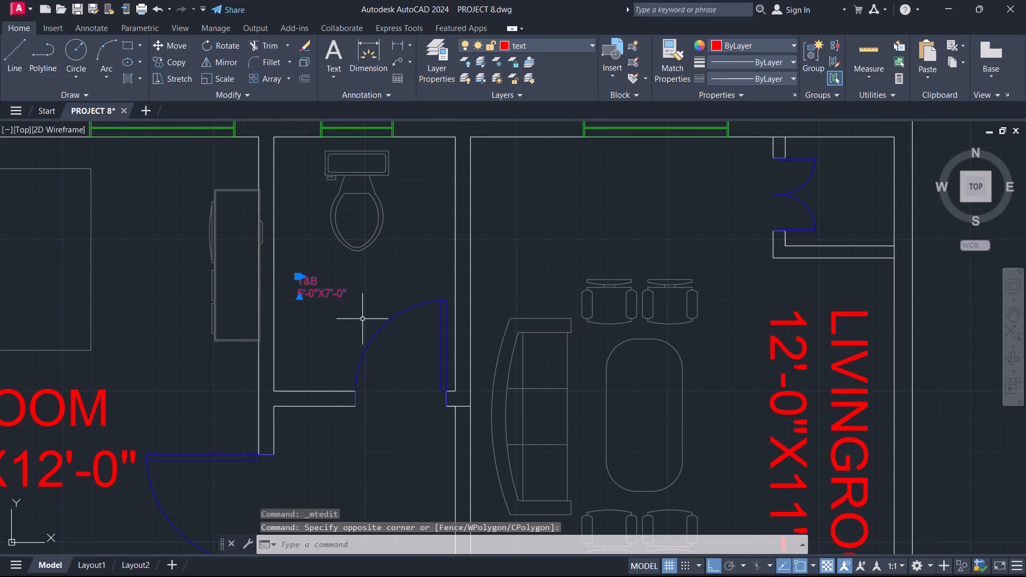
pyautogui.write('SC')
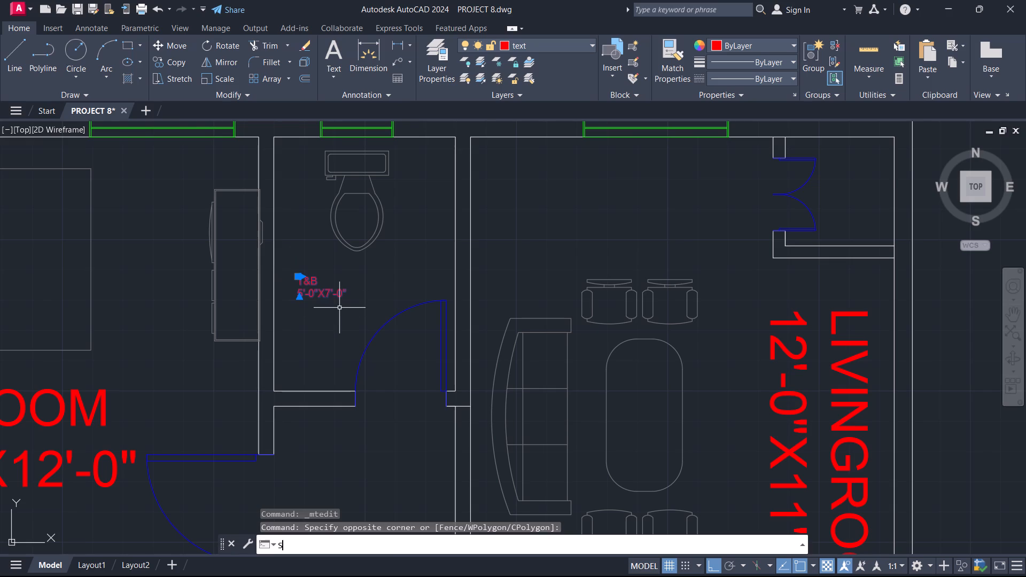
pyautogui.press('Return')
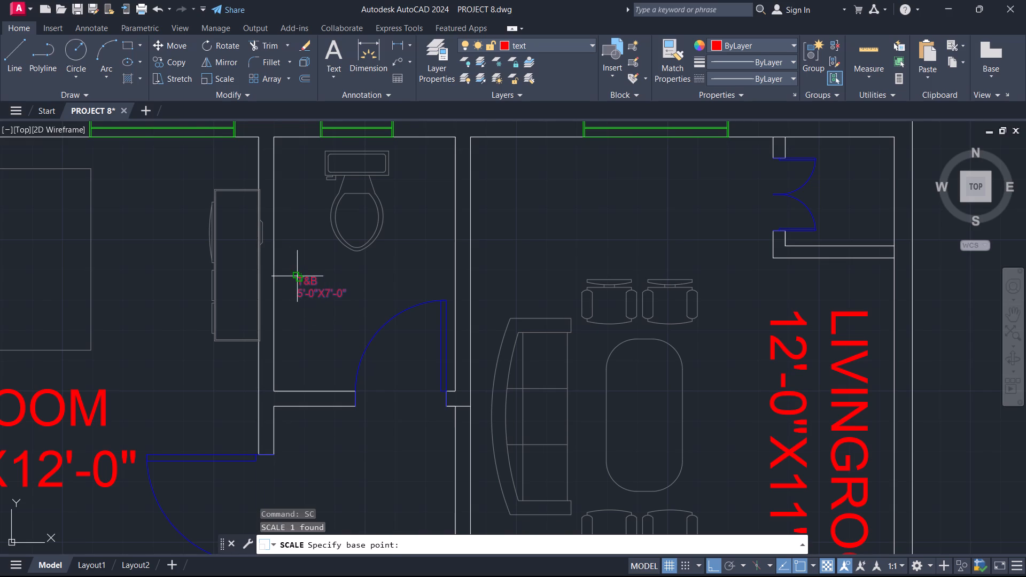
pyautogui.click(297, 276)
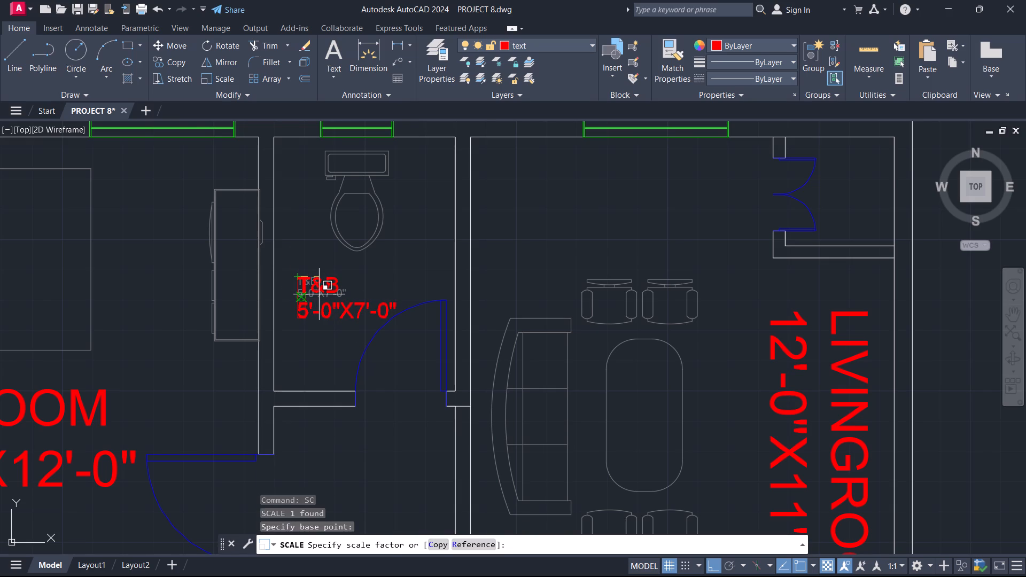
pyautogui.click(319, 294)
# Copy the T&B label from its insertion point, with Ortho off, into the second plan's guestroom bathroom, just above the toilet.
pyautogui.click(300, 279)
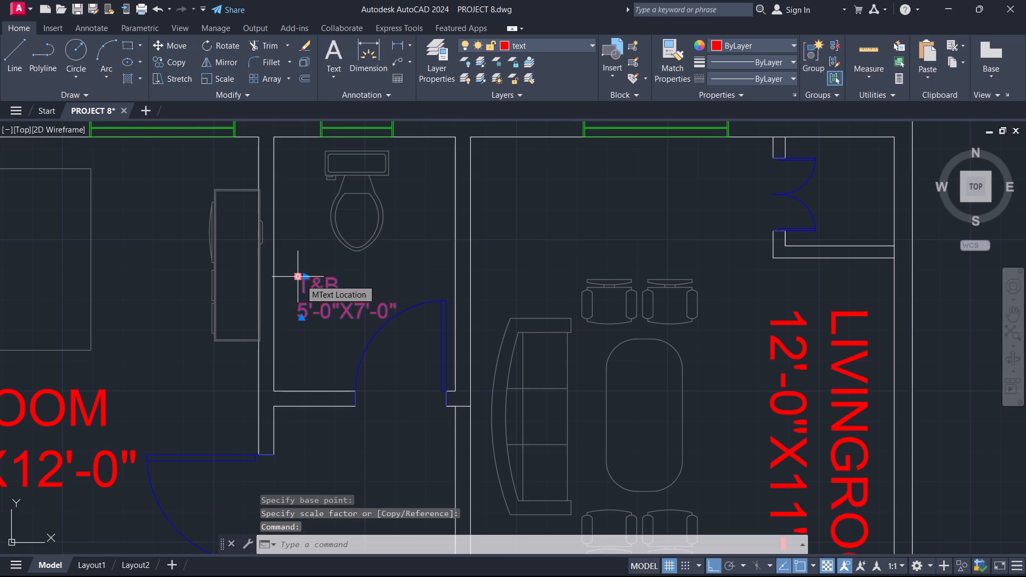
pyautogui.write('CO')
pyautogui.press('Return')
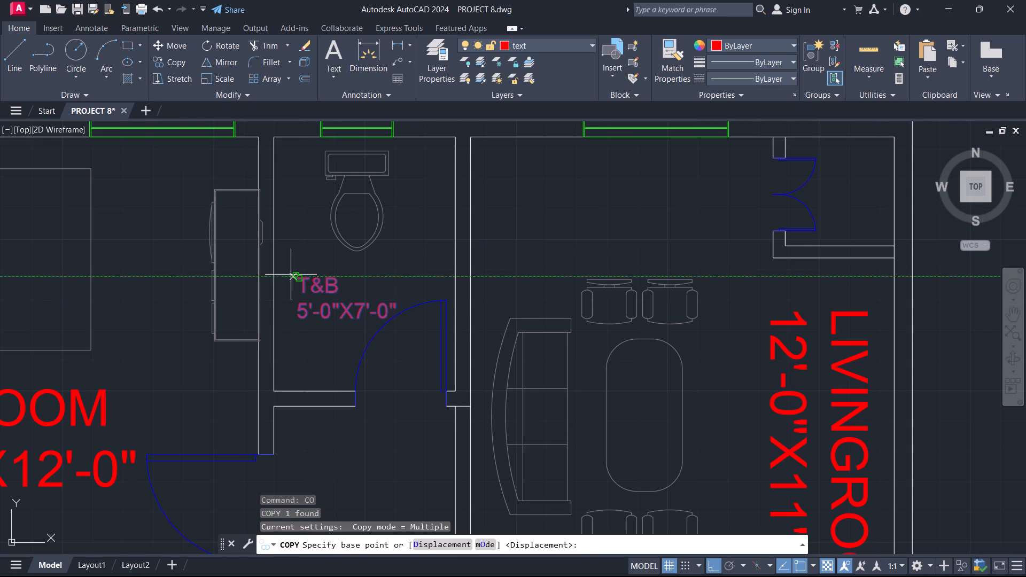
pyautogui.click(296, 278)
pyautogui.scroll(-2, 390, 271)
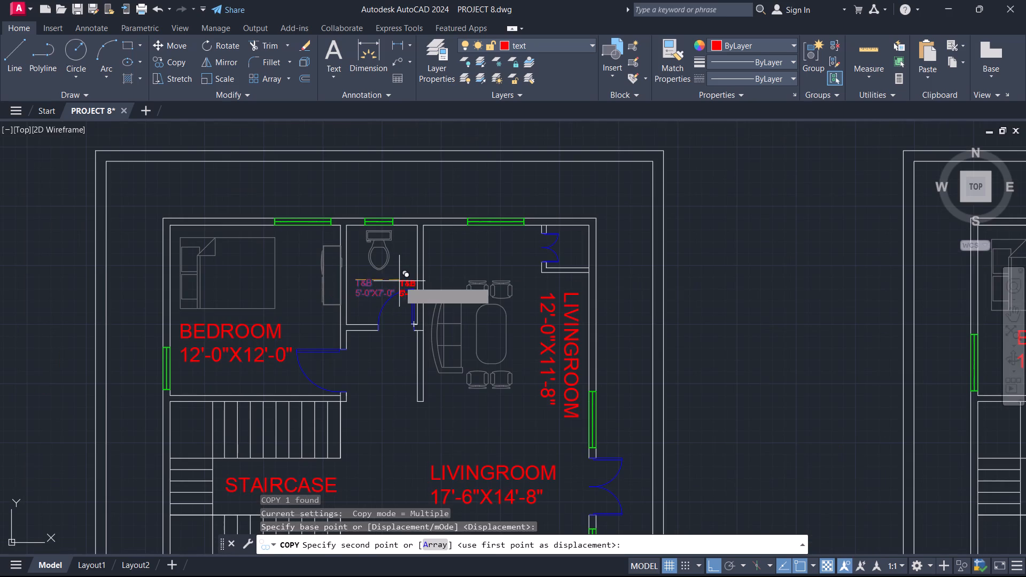
pyautogui.press('F6')
pyautogui.press('F6')
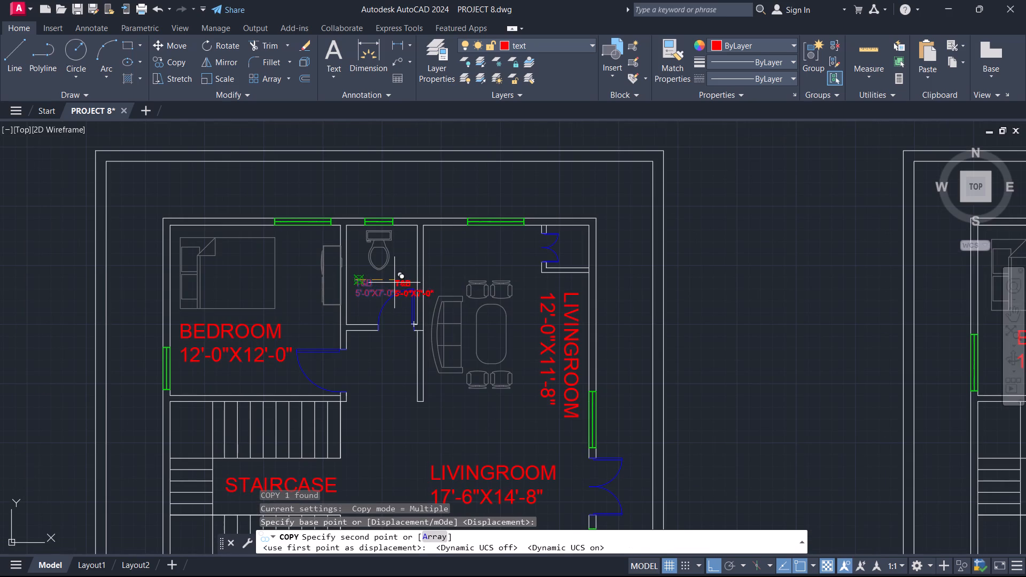
pyautogui.press('F8')
pyautogui.scroll(-2, 384, 284)
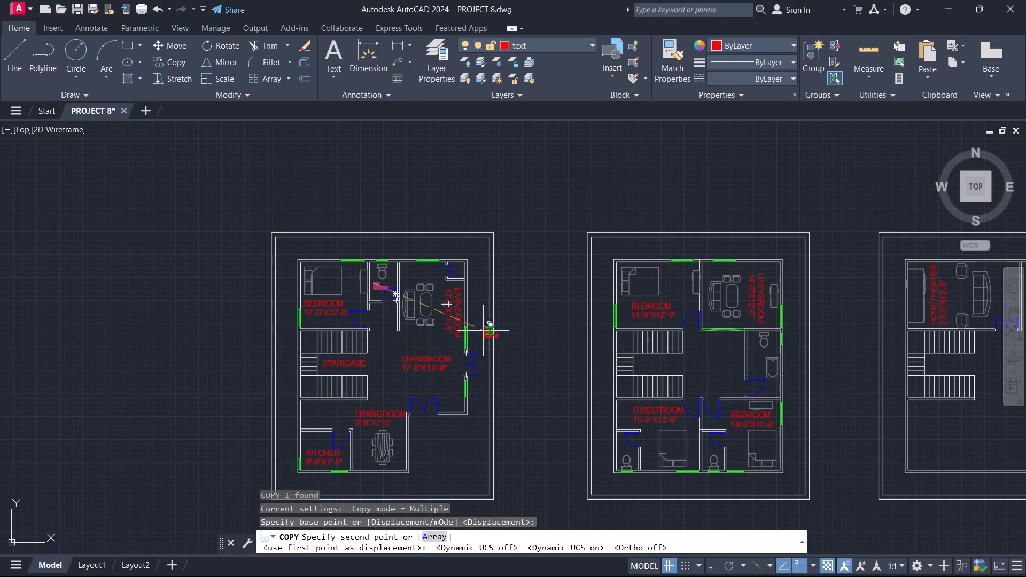
pyautogui.scroll(3, 650, 465)
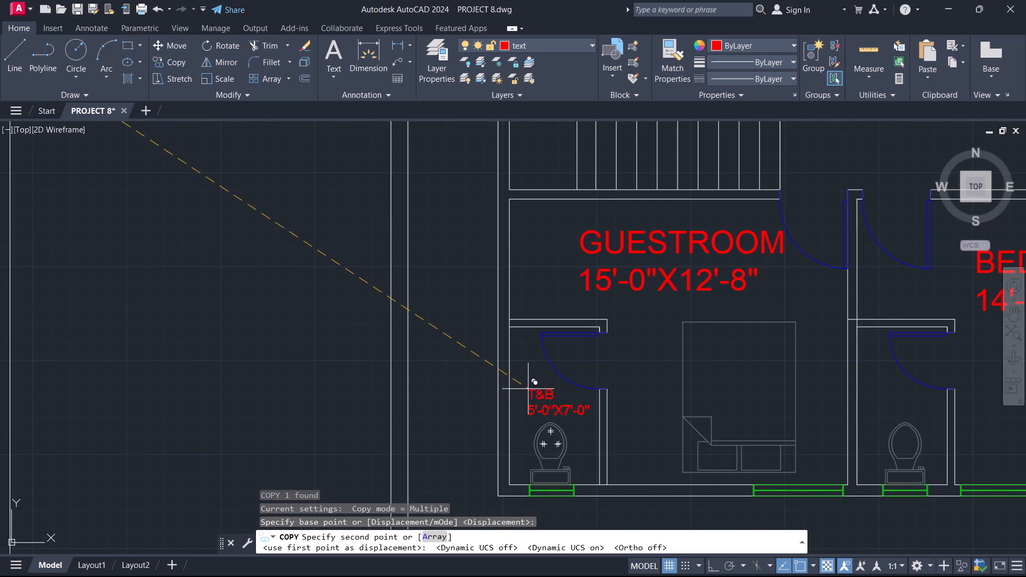
pyautogui.click(528, 385)
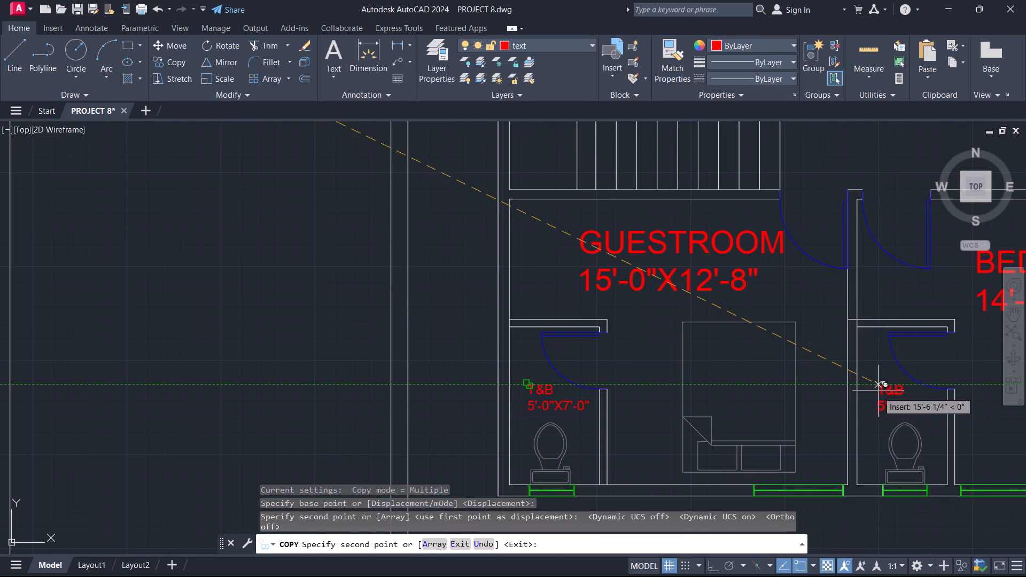
# Place two more copies of the T&B label in the second plan: in the bedroom's bathroom above the toilet and in the bathtub bathroom.
pyautogui.click(873, 386)
pyautogui.scroll(-2, 610, 355)
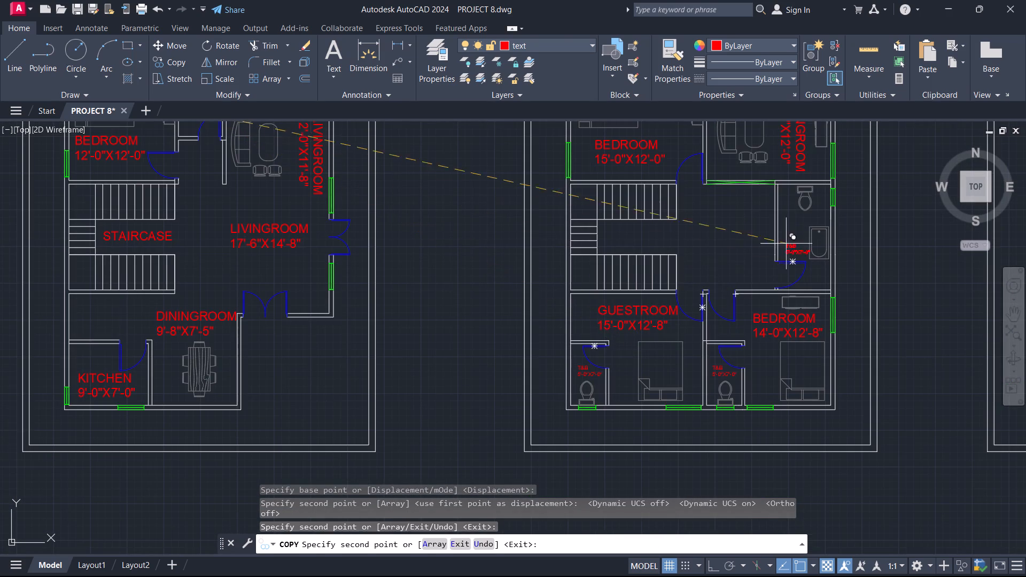
pyautogui.scroll(2, 791, 219)
pyautogui.click(775, 210)
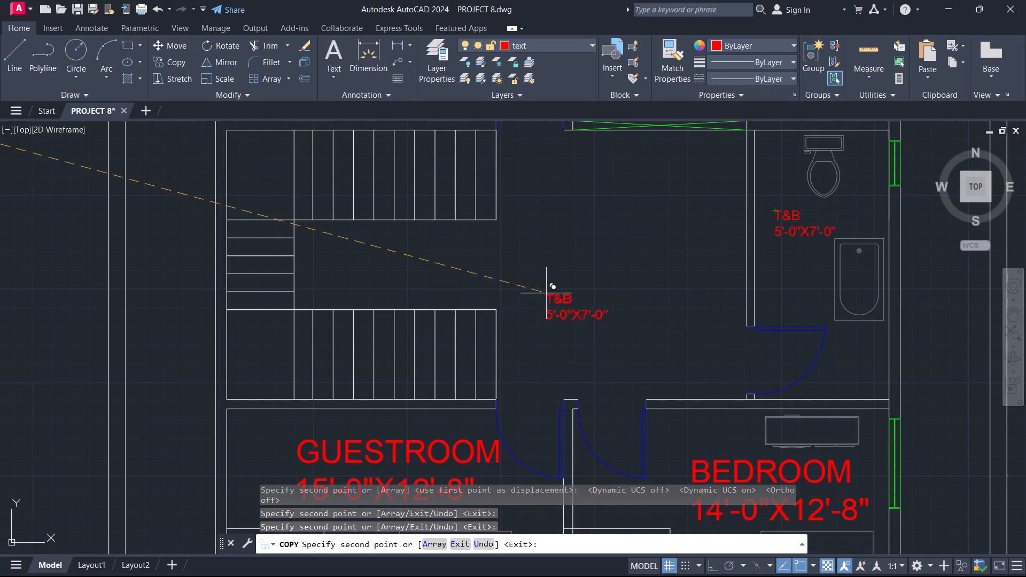
pyautogui.scroll(-3, 602, 312)
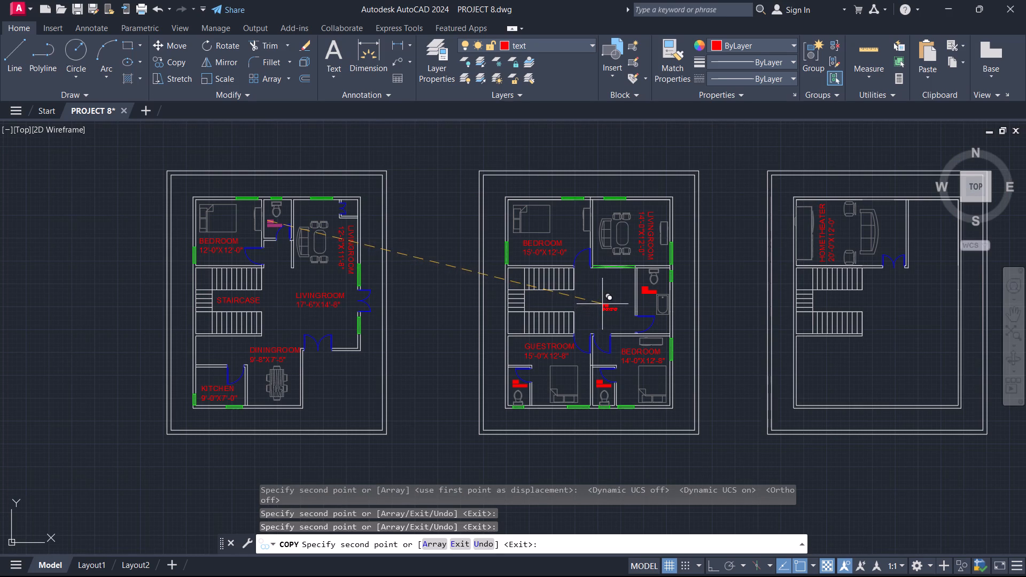
pyautogui.press('Escape')
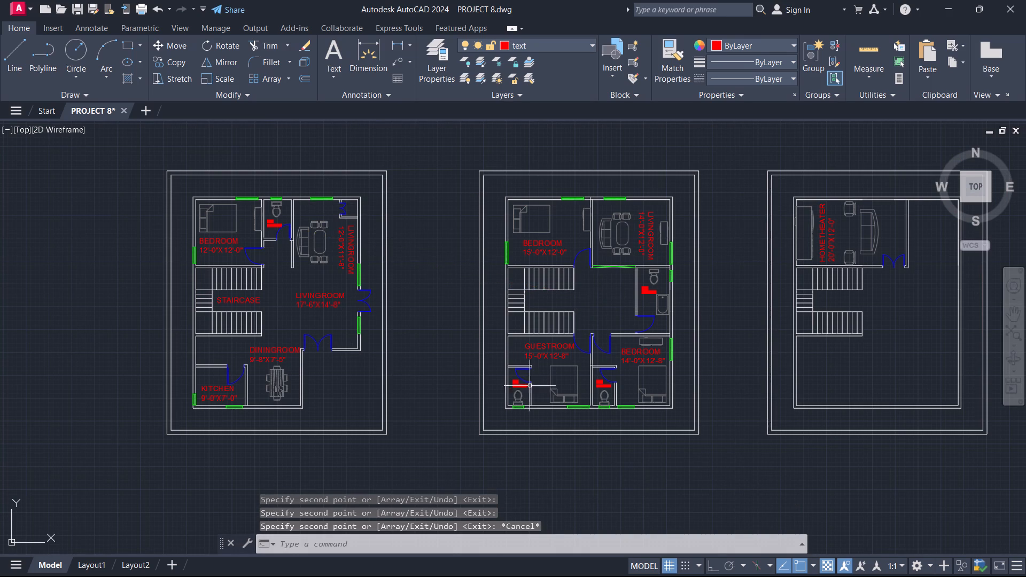
# Measure the inside width of the second plan's guestroom bathroom along its window wall with a linear dimension.
pyautogui.scroll(4, 514, 400)
pyautogui.moveTo(587, 390); pyautogui.dragTo(507, 357, button='middle')
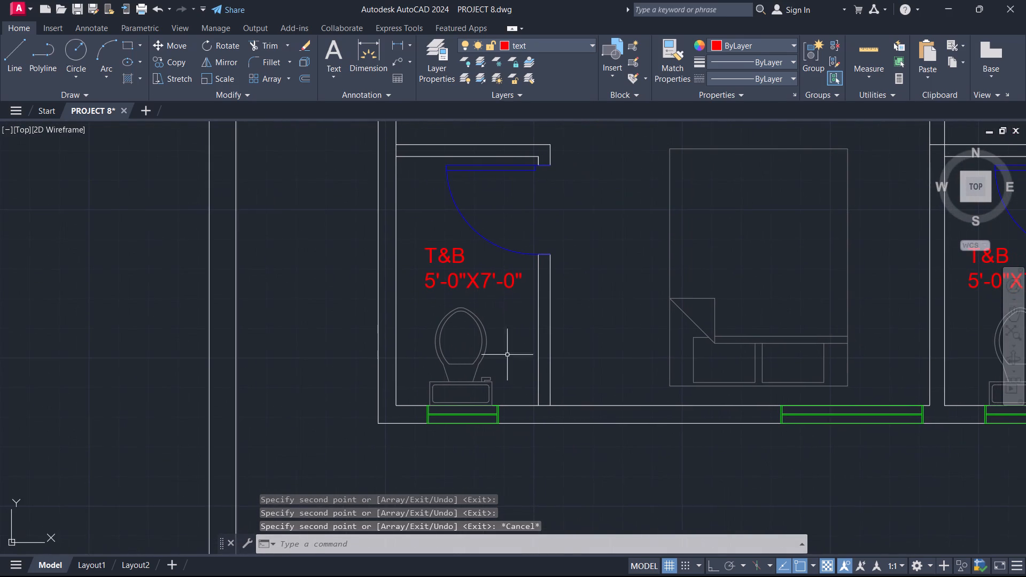
pyautogui.click(398, 44)
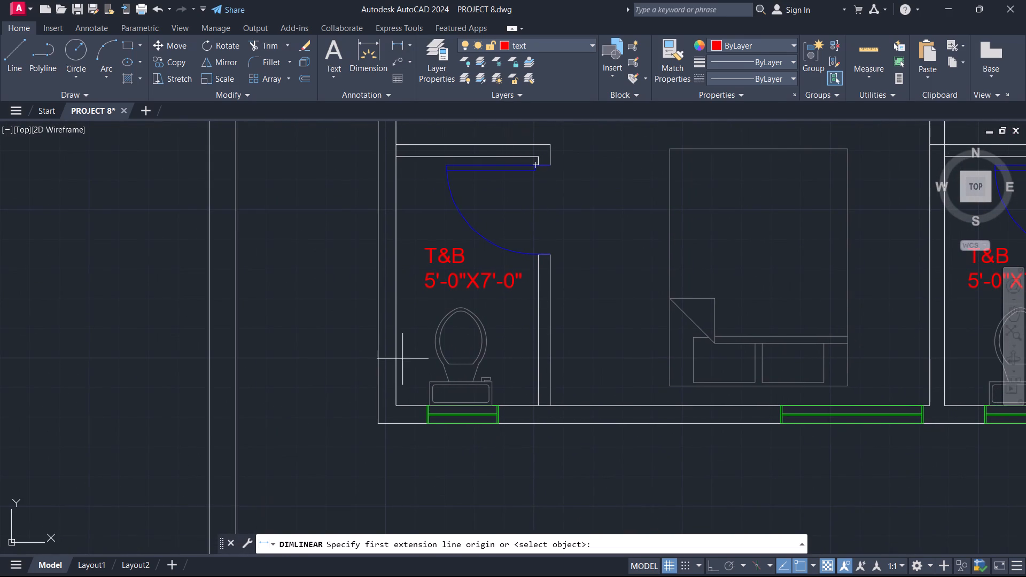
pyautogui.click(393, 403)
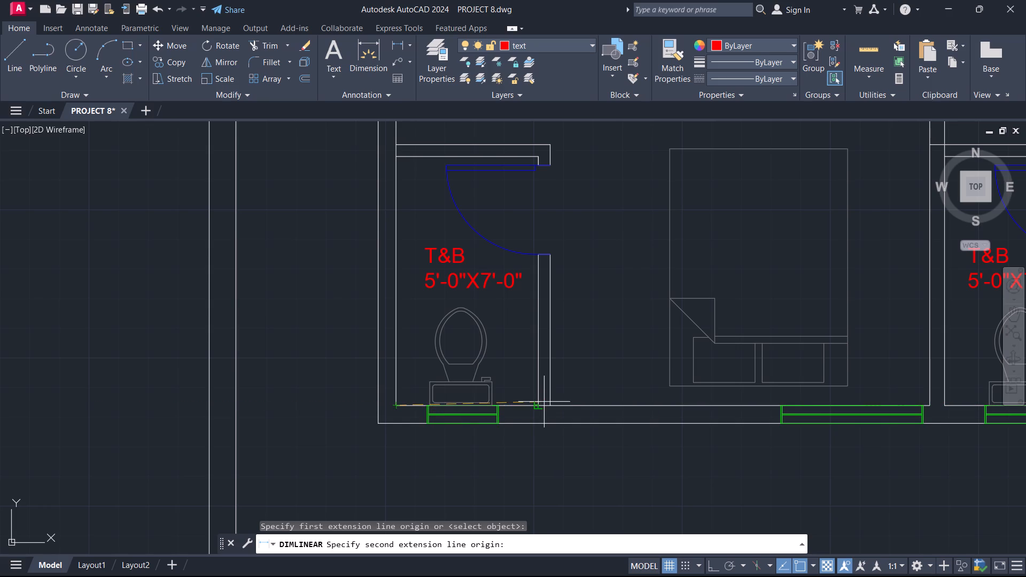
pyautogui.click(541, 402)
pyautogui.press('Escape')
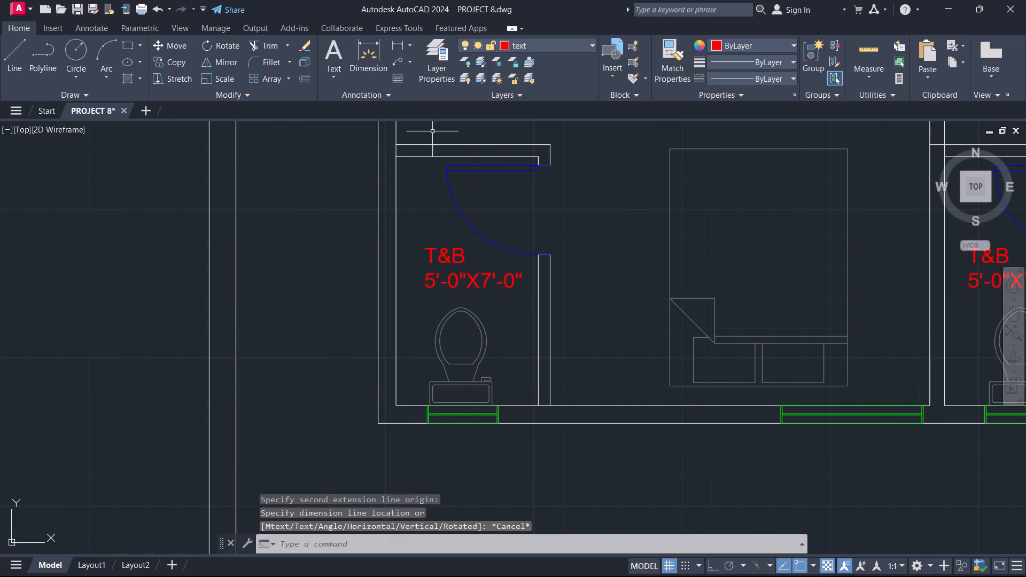
pyautogui.press('Escape')
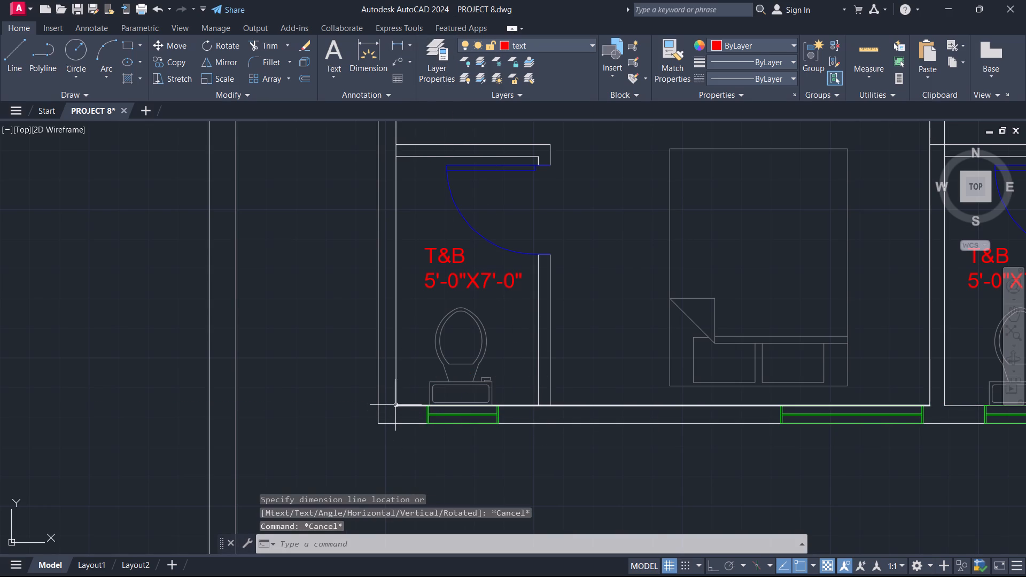
# Measure the guestroom bathroom's inside depth from the window wall to the opposite wall with a linear dimension.
pyautogui.press('Escape')
pyautogui.click(395, 405)
pyautogui.press('Escape')
pyautogui.press('Escape')
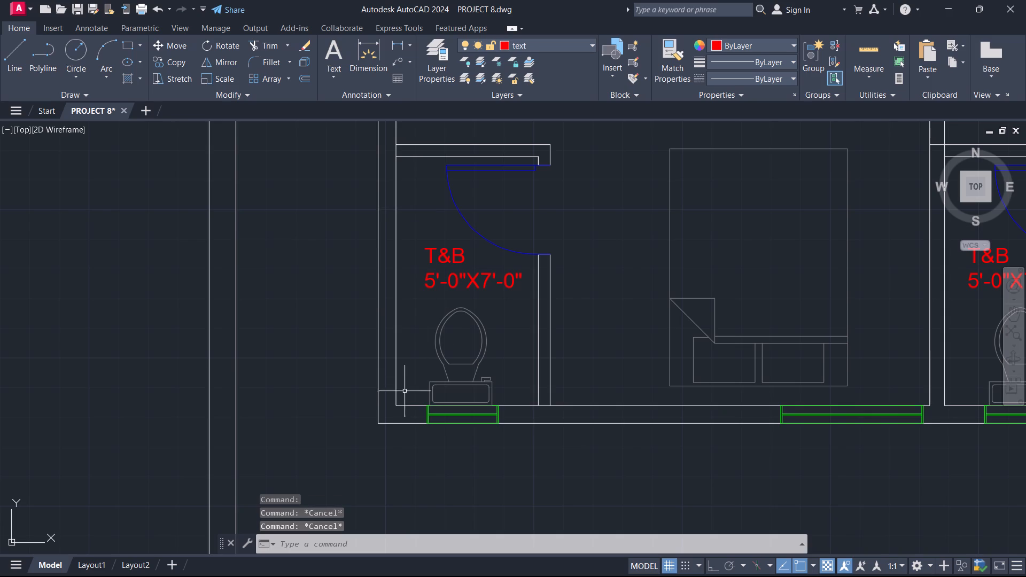
pyautogui.press('space')
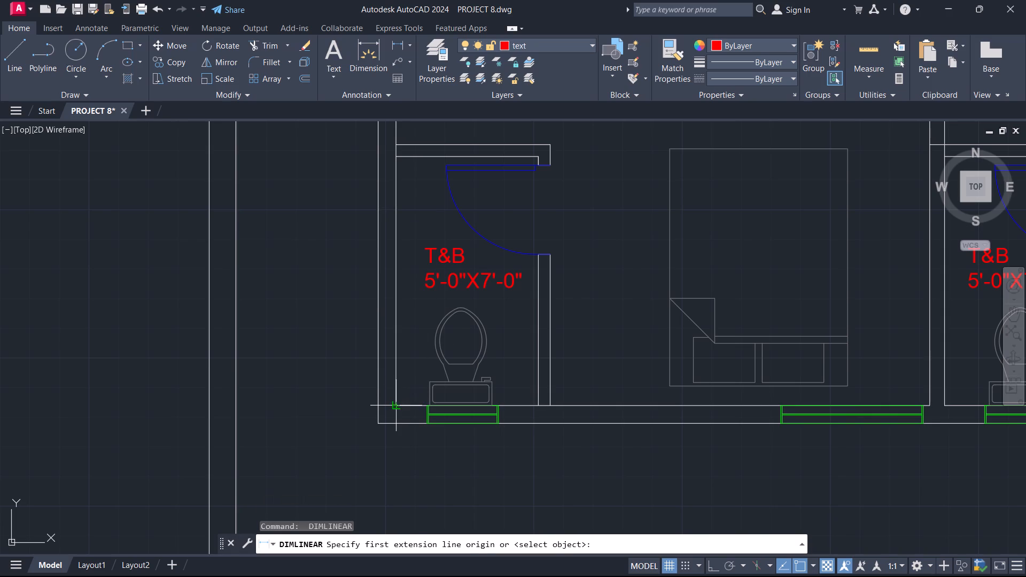
pyautogui.moveTo(397, 404); pyautogui.dragTo(398, 399)
pyautogui.click(394, 156)
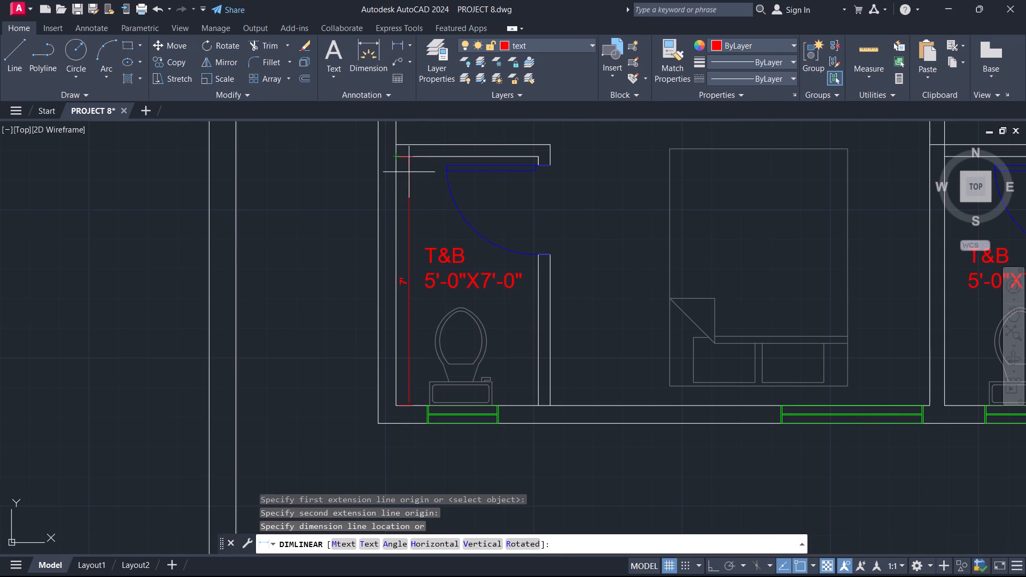
pyautogui.press('Escape')
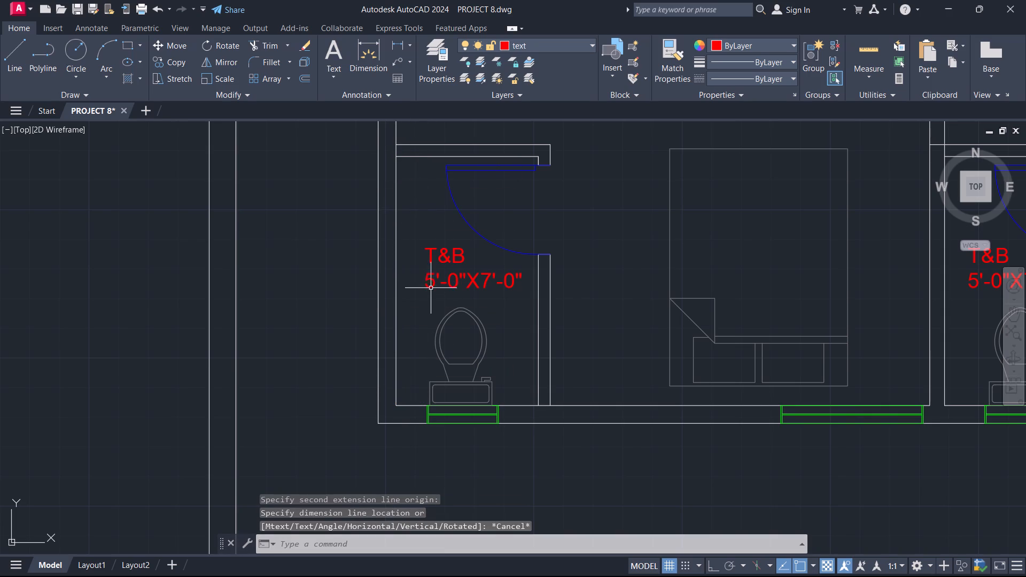
# Change the size in the guestroom bathroom's T&B label to 4'-0"X7'-0".
pyautogui.doubleClick(436, 286)
pyautogui.press('BackSpace')
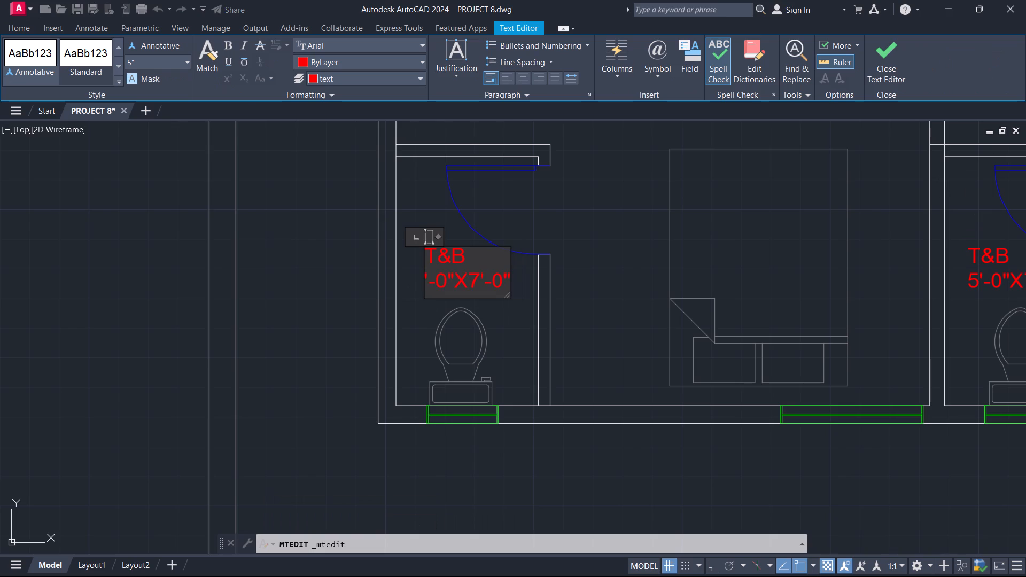
pyautogui.press('4')
pyautogui.click(510, 346)
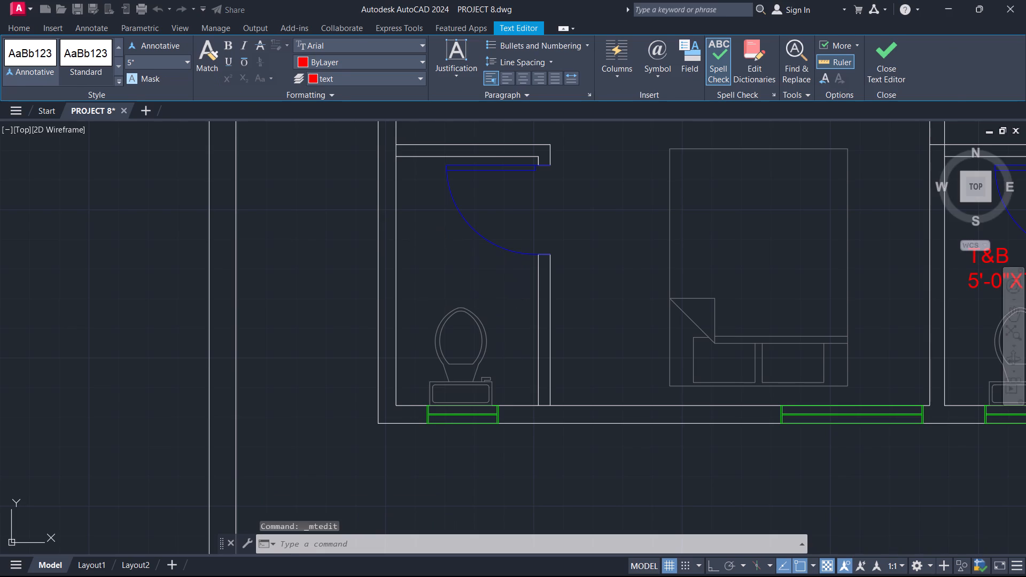
# Change the size in the T&B label of the adjacent bedroom's bathroom to 4'-0"X7'-0".
pyautogui.scroll(-2, 632, 339)
pyautogui.scroll(3, 782, 328)
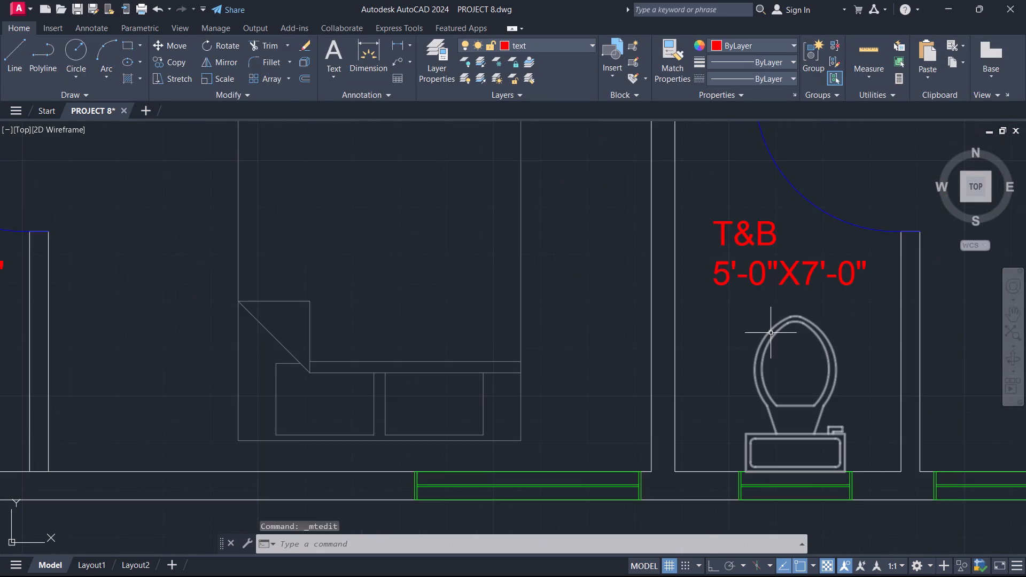
pyautogui.doubleClick(732, 273)
pyautogui.doubleClick(725, 278)
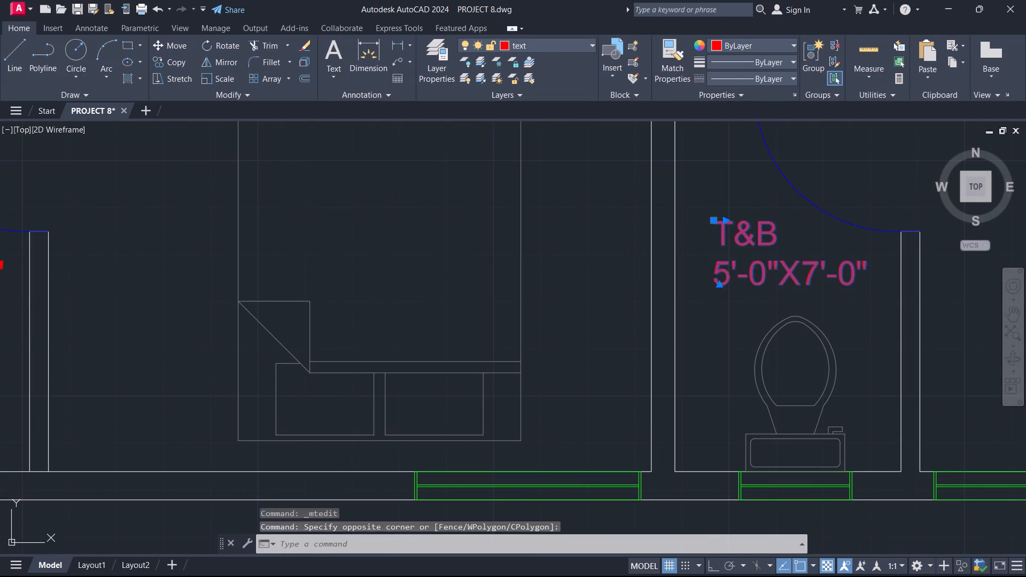
pyautogui.press('BackSpace')
pyautogui.press('4')
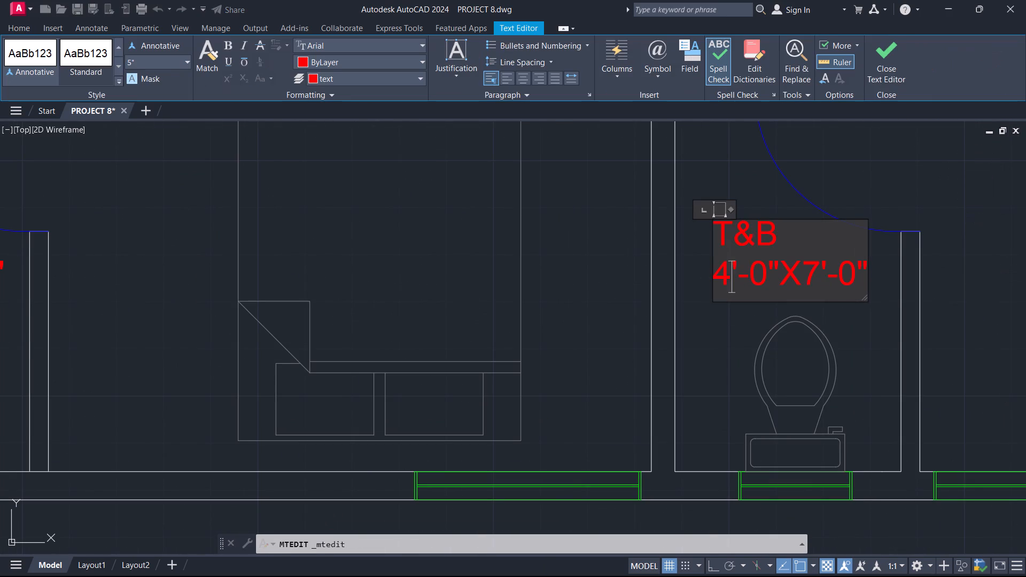
pyautogui.click(712, 325)
# Measure the inside width of the second plan's bathtub bathroom along the wall shared with the bedroom.
pyautogui.scroll(-2, 706, 330)
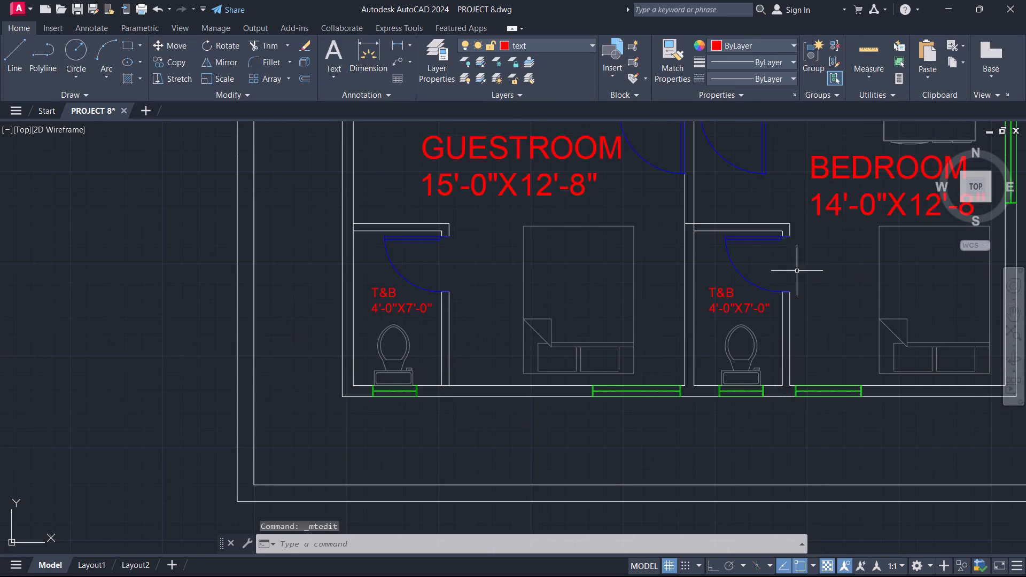
pyautogui.moveTo(820, 258); pyautogui.dragTo(483, 487, button='middle')
pyautogui.scroll(1, 568, 325)
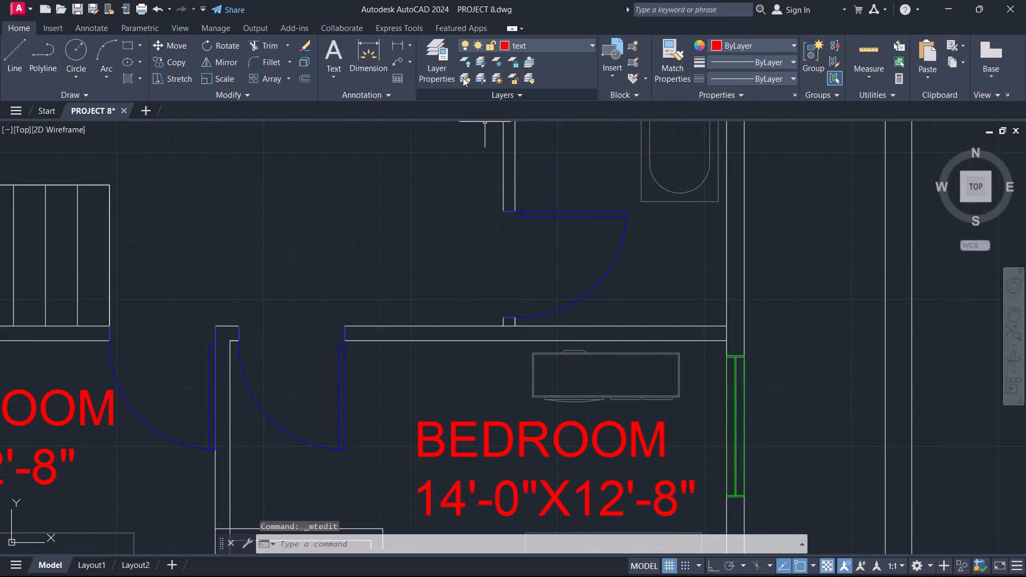
pyautogui.click(398, 43)
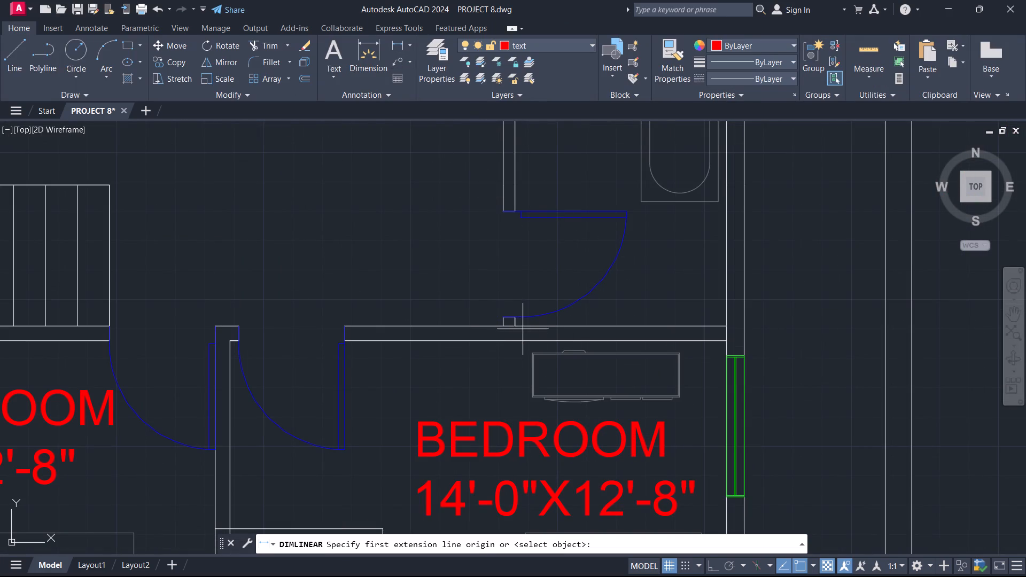
pyautogui.click(519, 325)
pyautogui.click(727, 326)
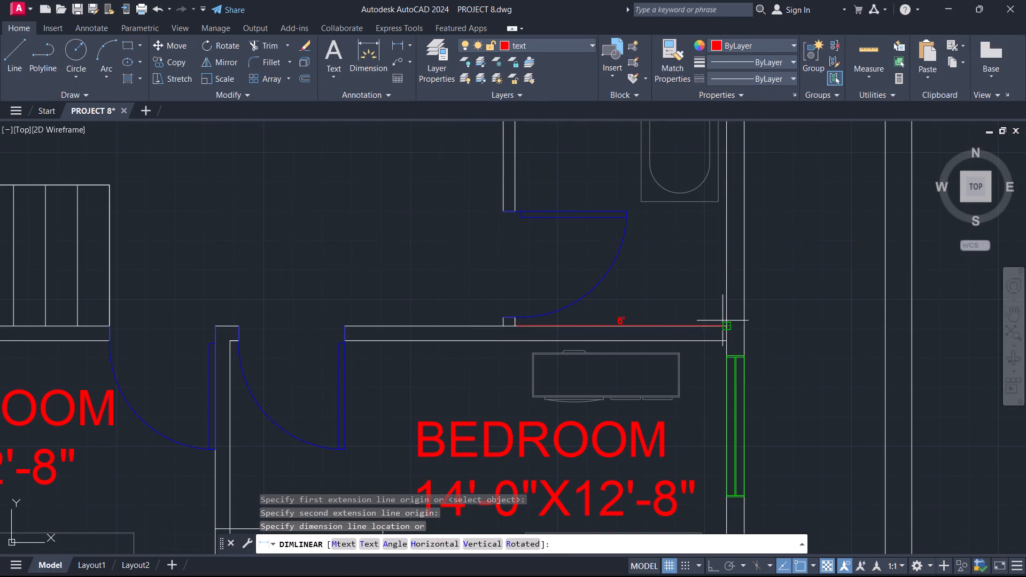
pyautogui.press('space')
# Measure the bathtub bathroom's inside depth, from the wall behind the toilet to the bedroom wall, with a linear dimension.
pyautogui.scroll(-2, 712, 313)
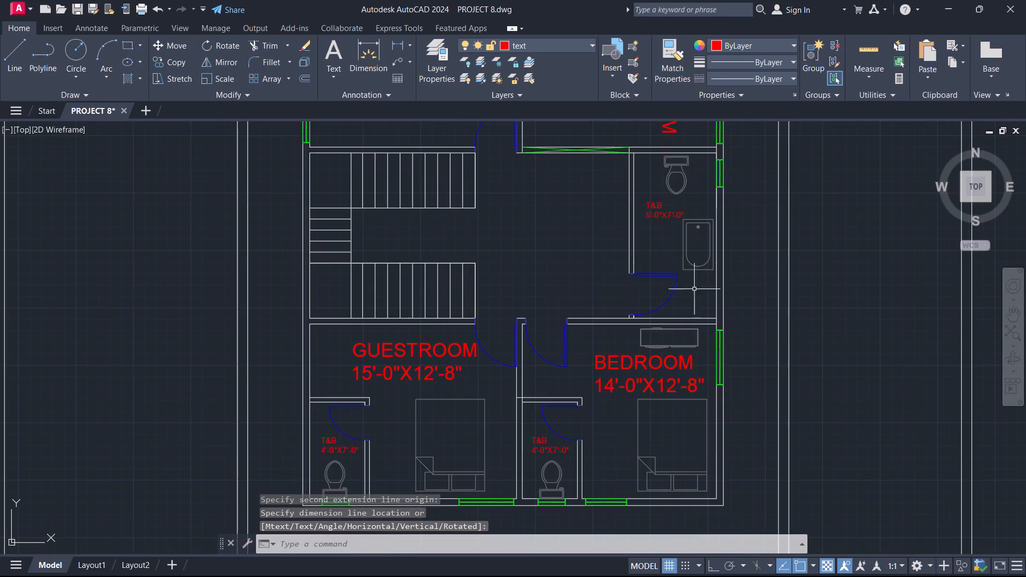
pyautogui.press('space')
pyautogui.click(635, 153)
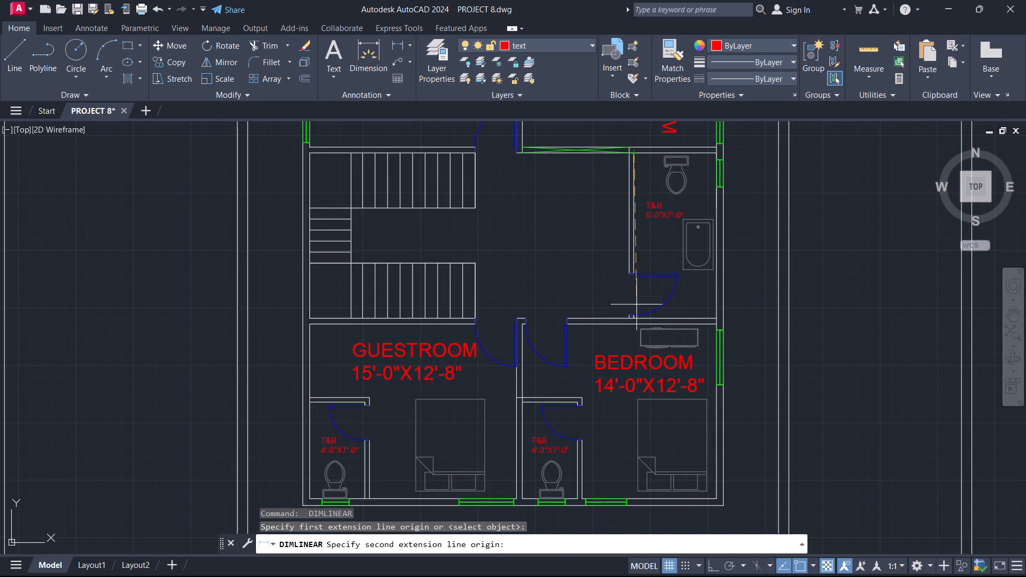
pyautogui.scroll(3, 632, 318)
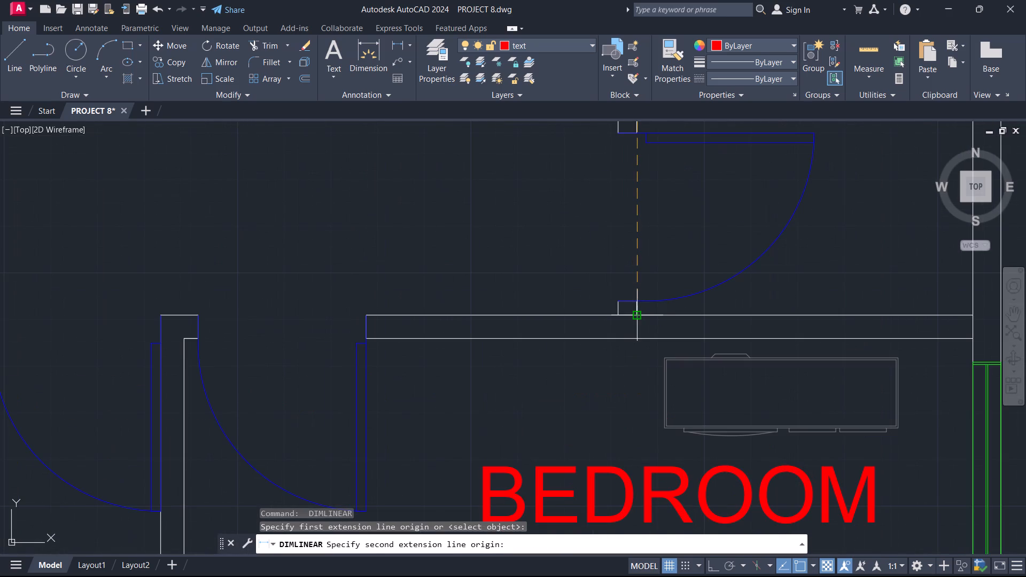
pyautogui.click(634, 318)
pyautogui.scroll(3, 695, 303)
pyautogui.scroll(-4, 695, 303)
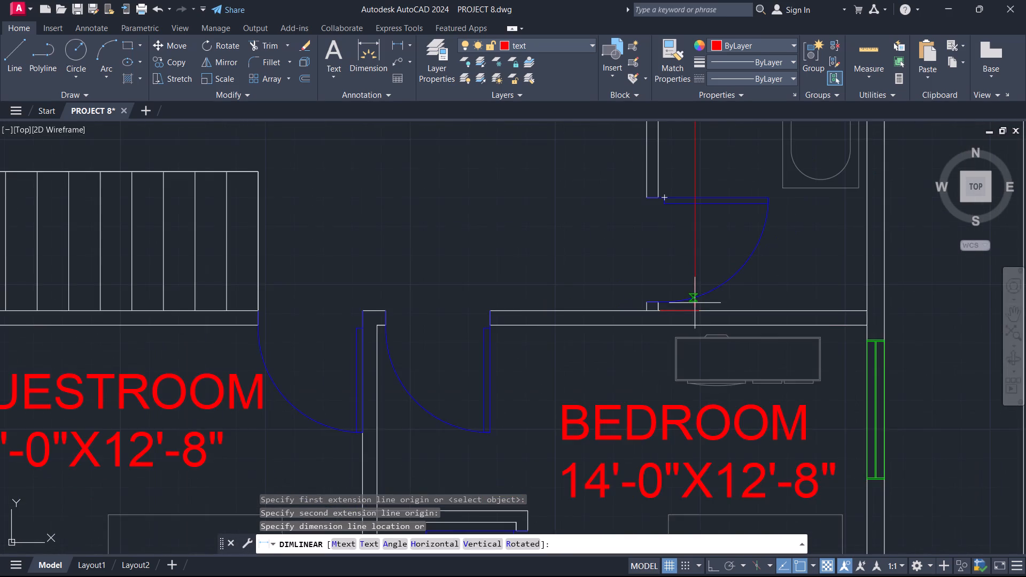
pyautogui.scroll(-2, 702, 294)
pyautogui.scroll(2, 702, 232)
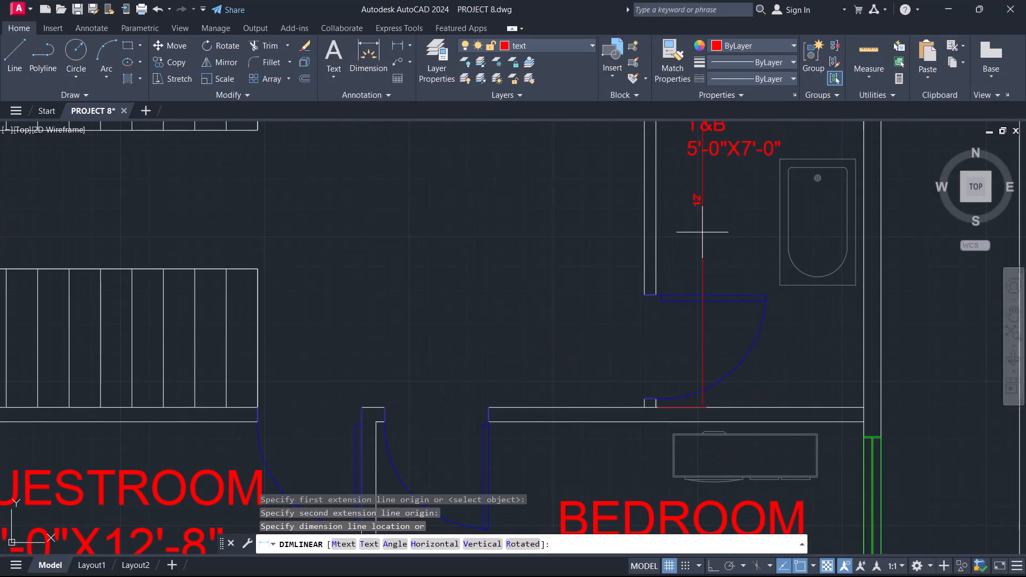
pyautogui.press('space')
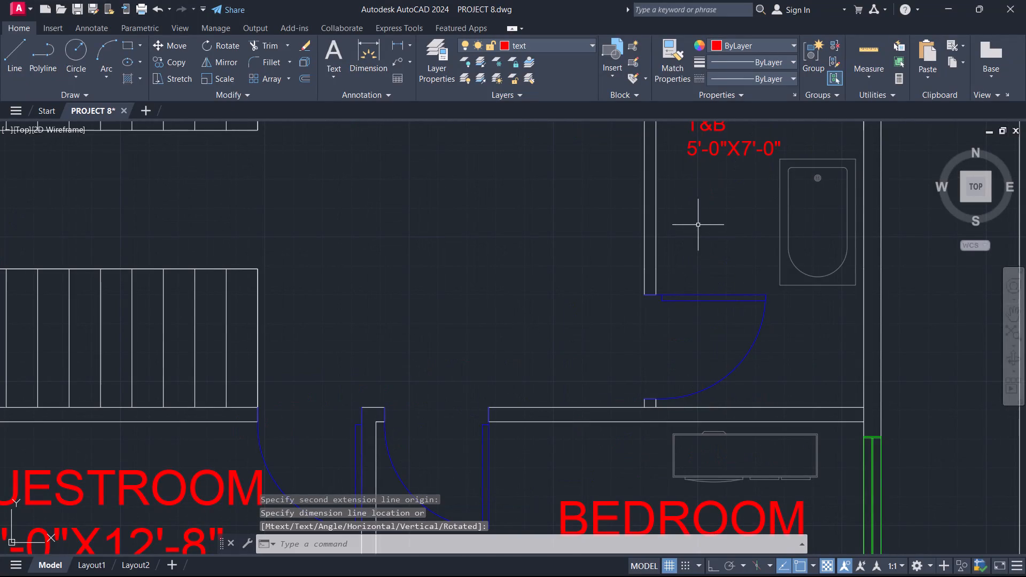
# Change the size in the bathtub bathroom's T&B label to 6'-0"X12'-0".
pyautogui.scroll(-1, 699, 237)
pyautogui.doubleClick(713, 184)
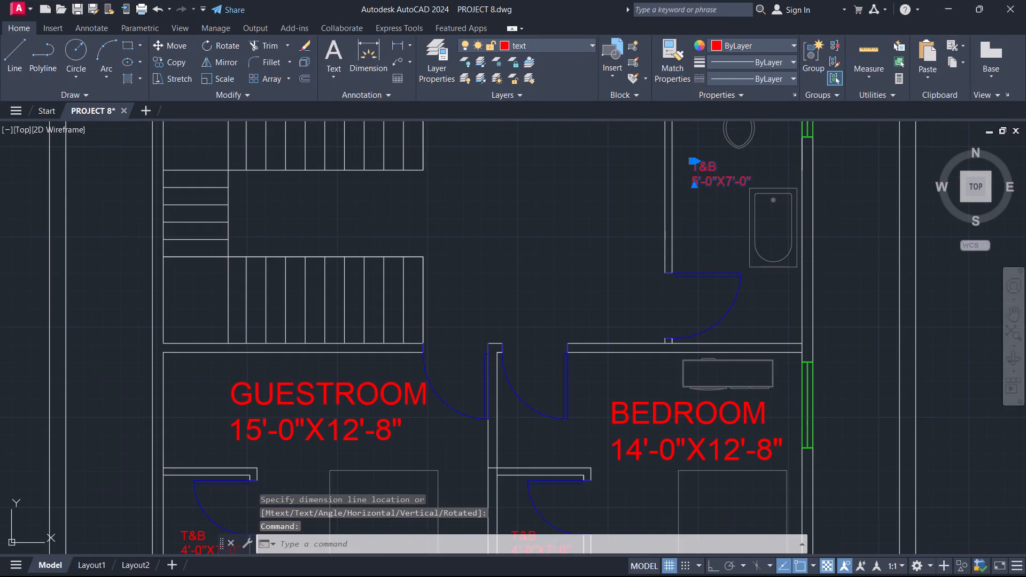
pyautogui.press('Right')
pyautogui.press('Right')
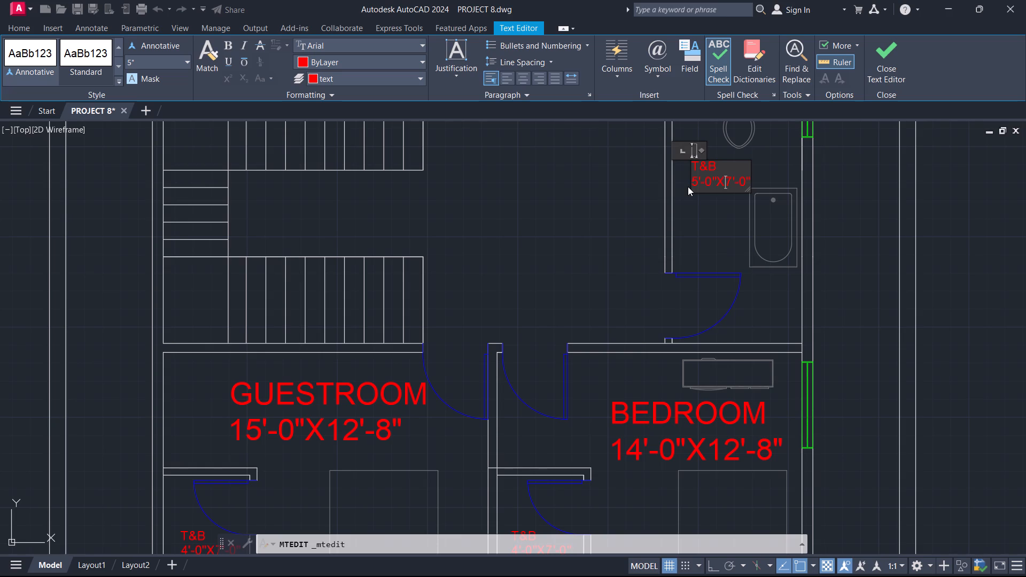
pyautogui.press('Right')
pyautogui.press('BackSpace')
pyautogui.write('12')
pyautogui.click(697, 185)
pyautogui.press('BackSpace')
pyautogui.press('6')
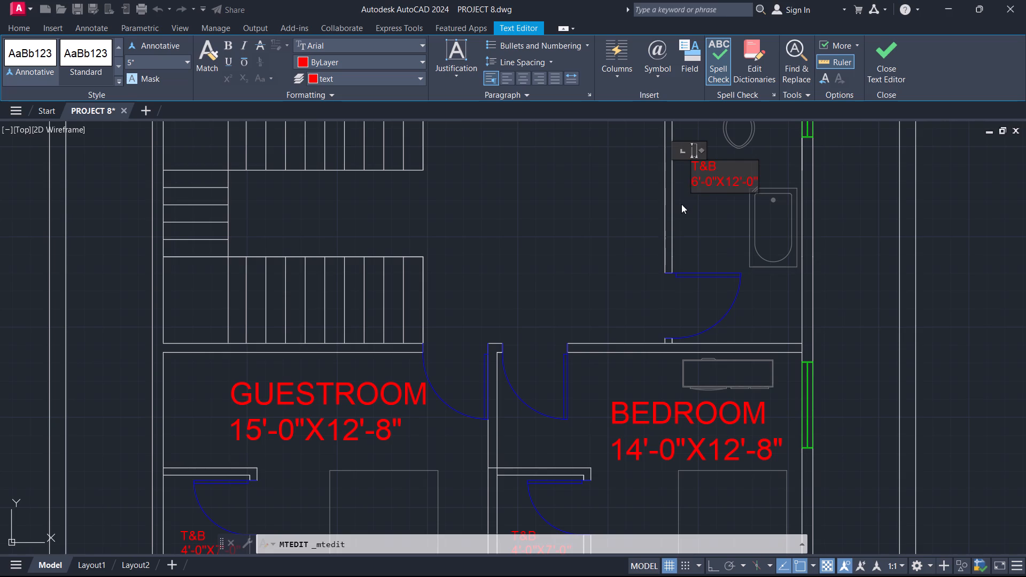
pyautogui.click(690, 229)
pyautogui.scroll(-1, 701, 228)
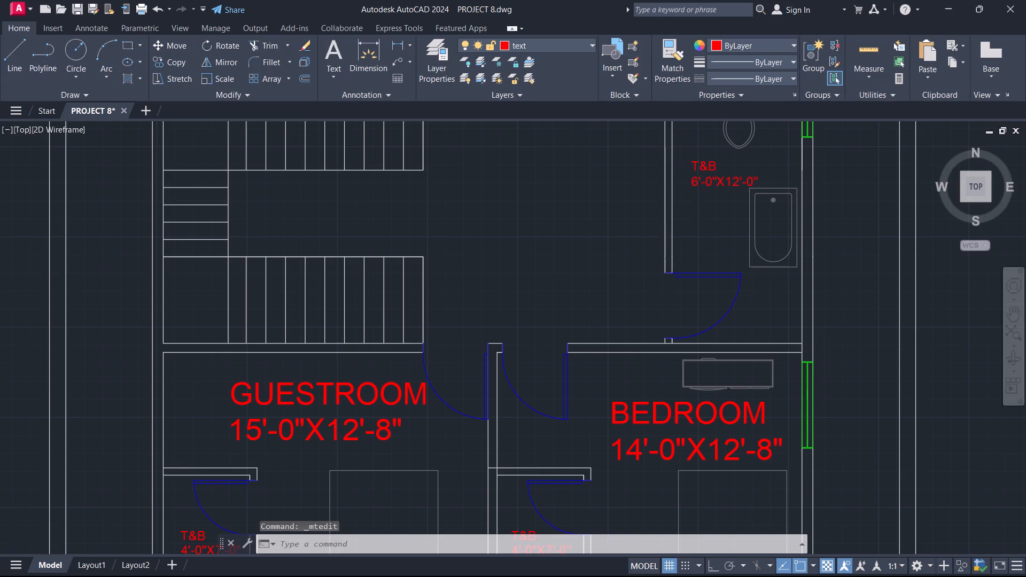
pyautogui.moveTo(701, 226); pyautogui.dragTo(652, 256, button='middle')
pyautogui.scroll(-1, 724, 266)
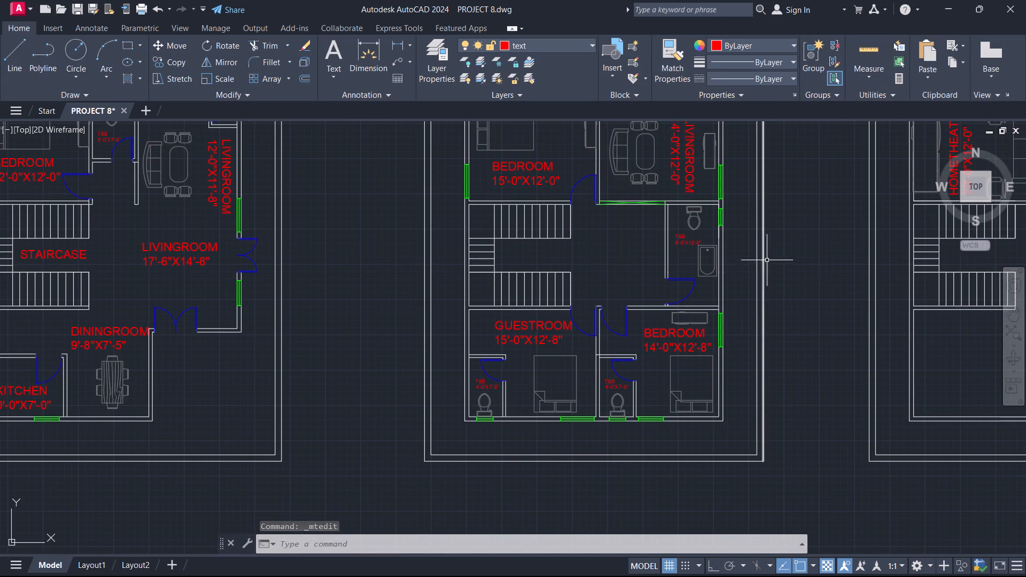
# Add a multiline text label POOJA with size 3'-0"X3'-0" inside the small double-door room of the first plan.
pyautogui.moveTo(784, 253); pyautogui.dragTo(802, 290, button='middle')
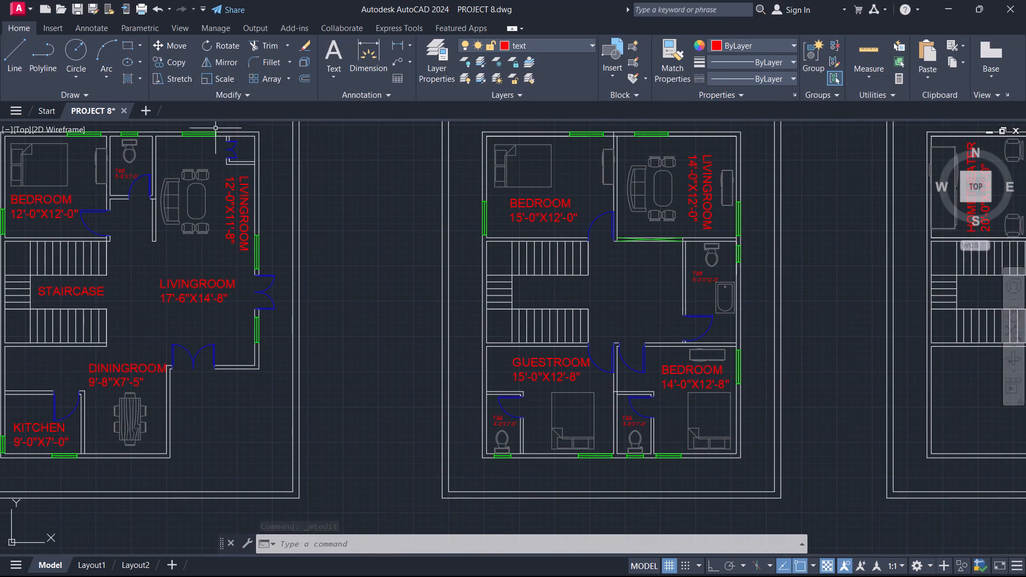
pyautogui.scroll(4, 230, 133)
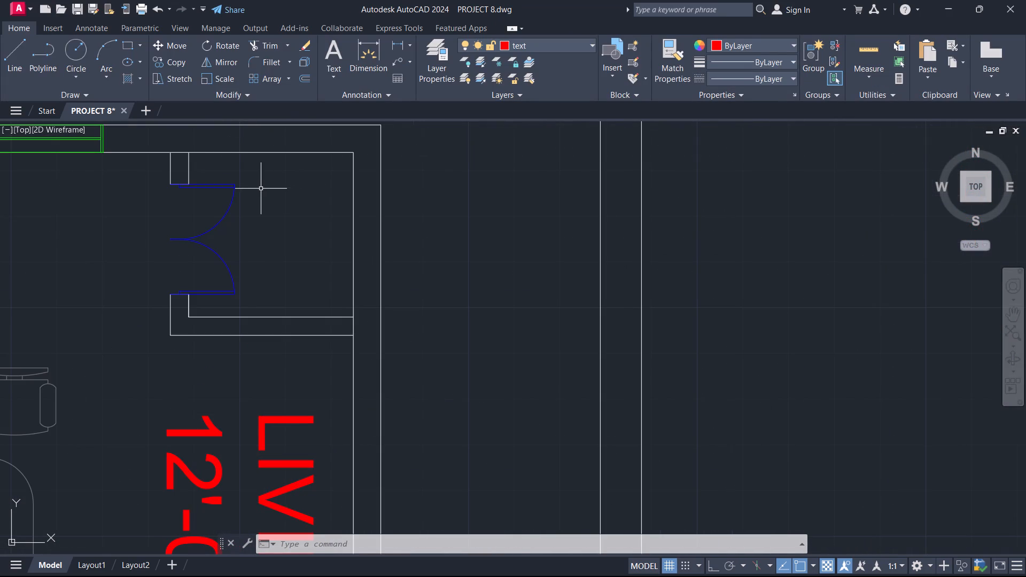
pyautogui.doubleClick(261, 190)
pyautogui.click(261, 203)
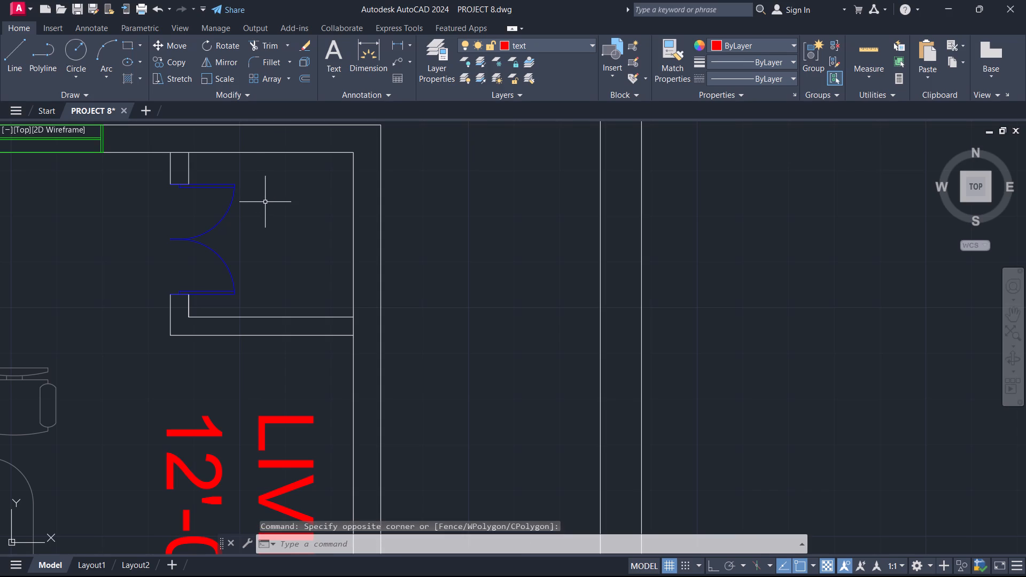
pyautogui.write('MT')
pyautogui.press('Return')
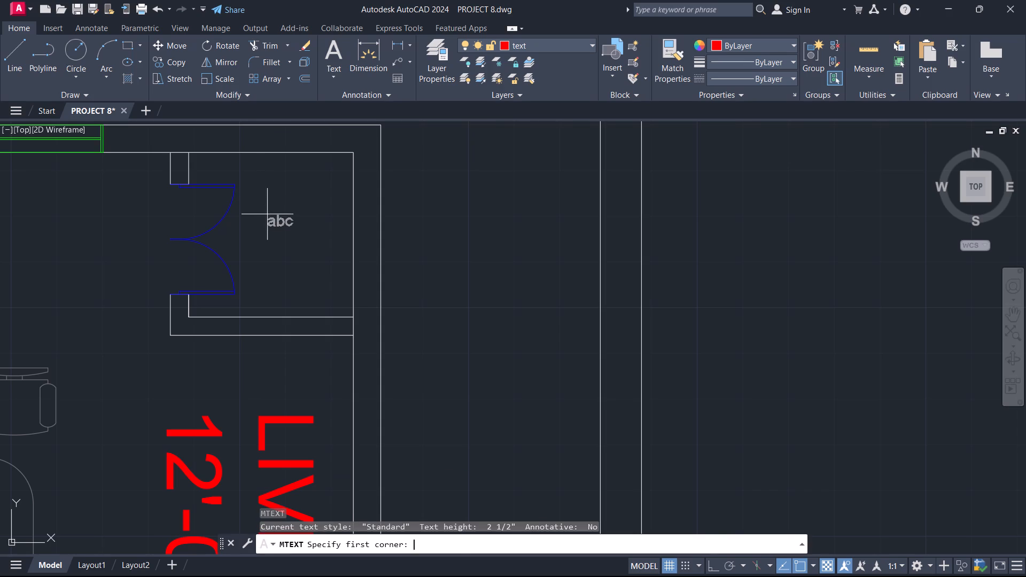
pyautogui.click(261, 215)
pyautogui.click(274, 183)
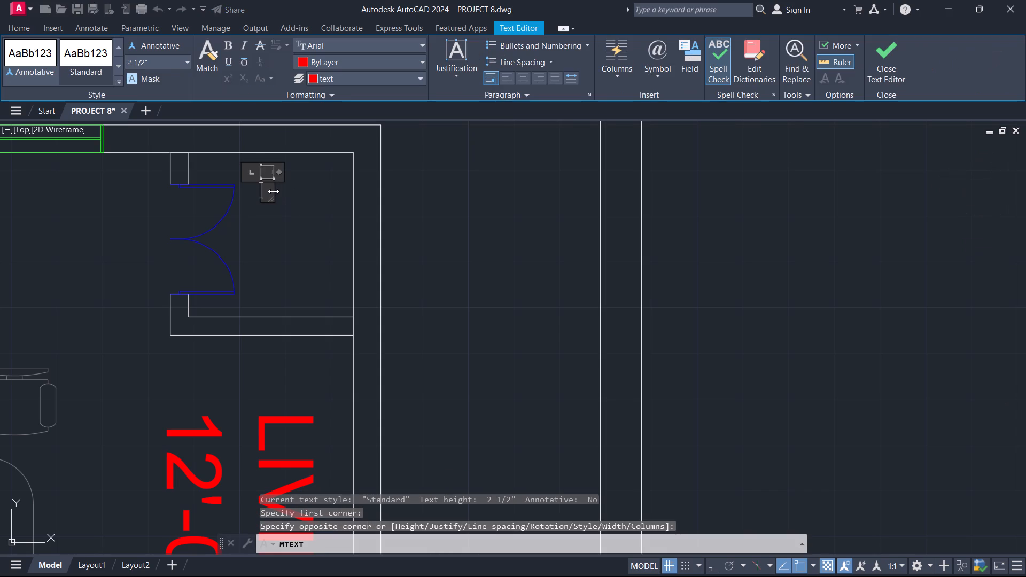
pyautogui.write('POO')
pyautogui.write('JA')
pyautogui.press('Return')
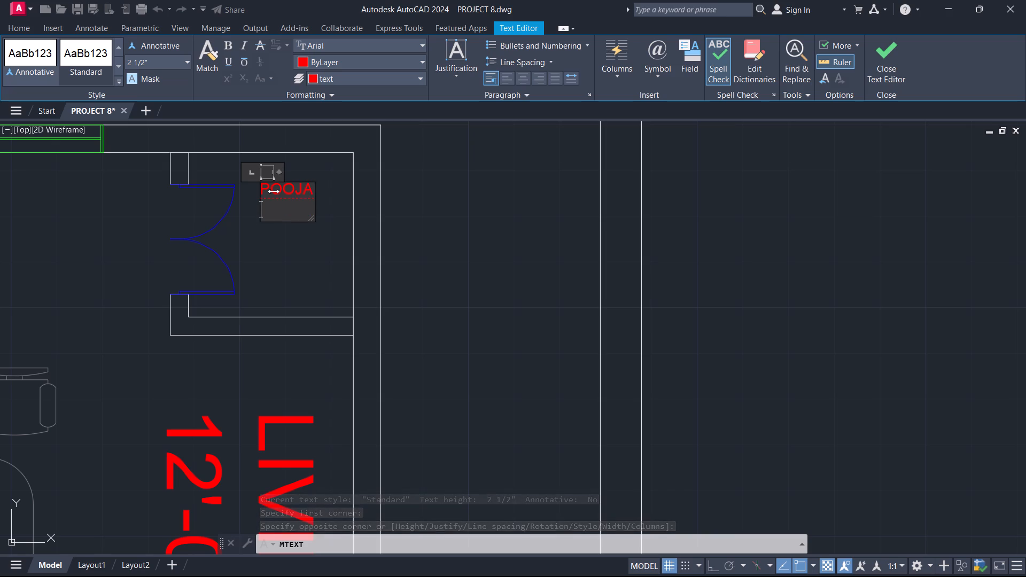
pyautogui.press('3')
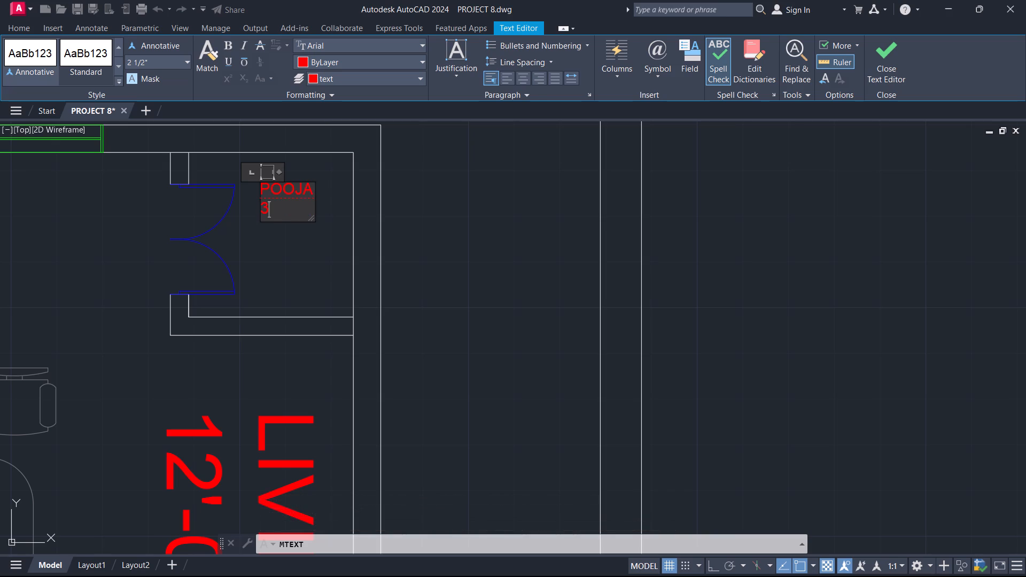
pyautogui.press("'")
pyautogui.write('-0"X3')
pyautogui.write('\'-0"')
pyautogui.click(260, 223)
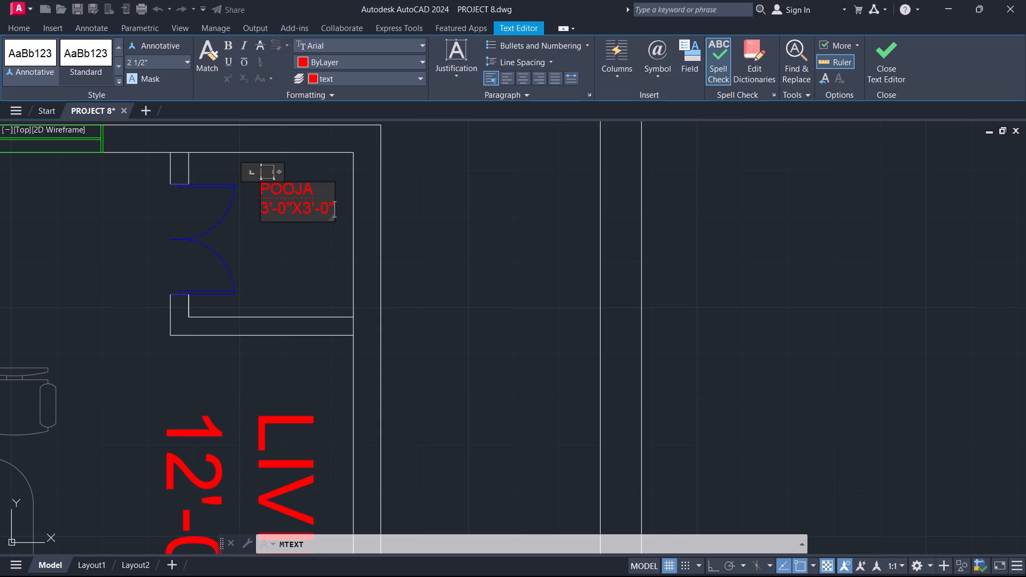
# Rotate the POOJA label 90 degrees clockwise about its insertion point so it reads vertically downward.
pyautogui.click(263, 183)
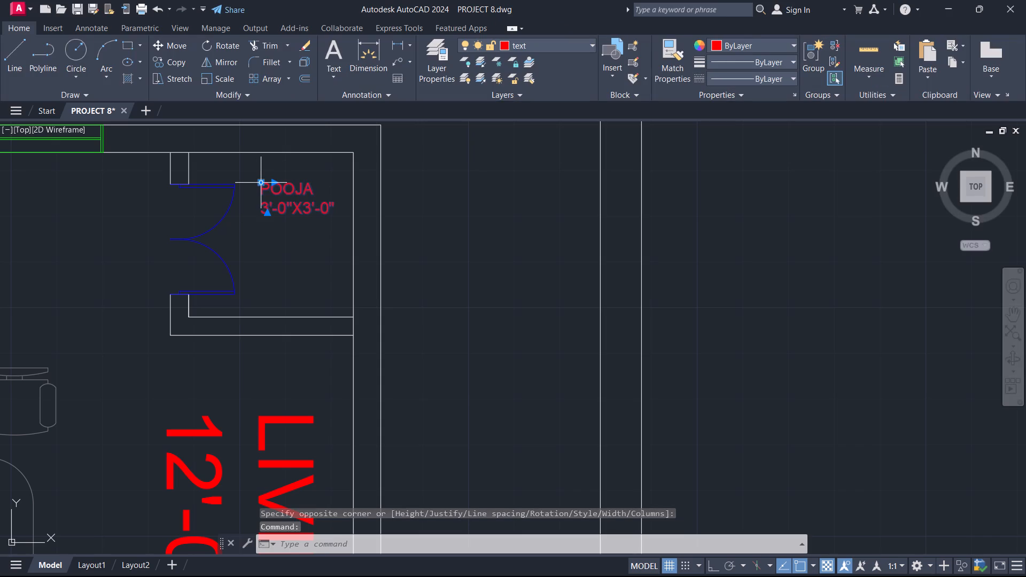
pyautogui.write('RO')
pyautogui.press('Return')
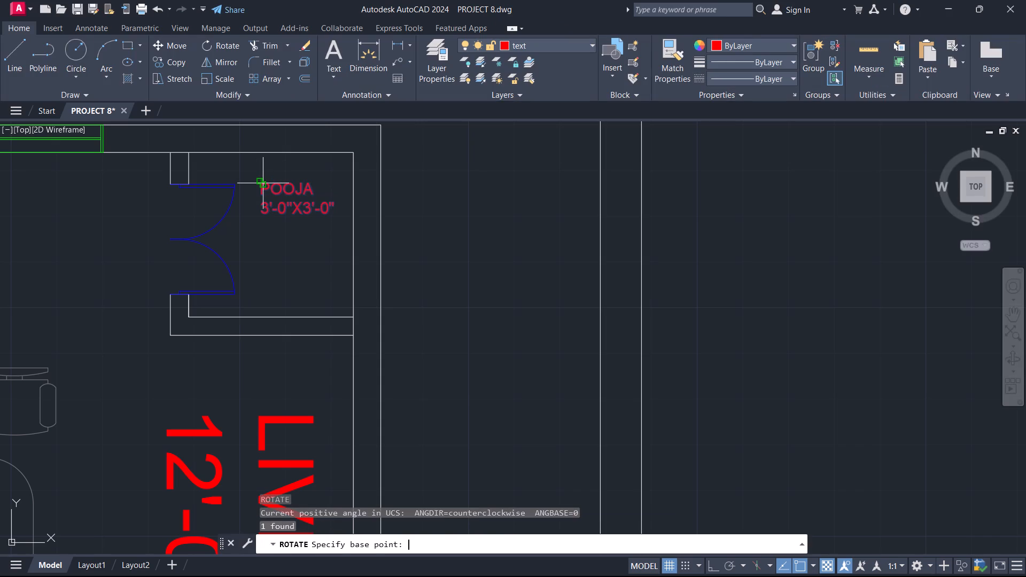
pyautogui.click(263, 183)
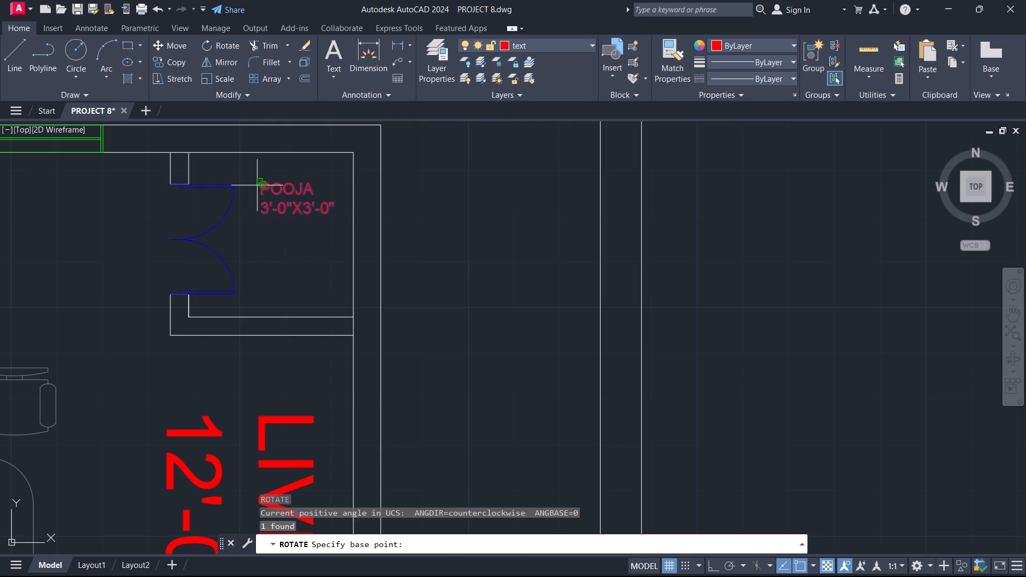
pyautogui.click(257, 185)
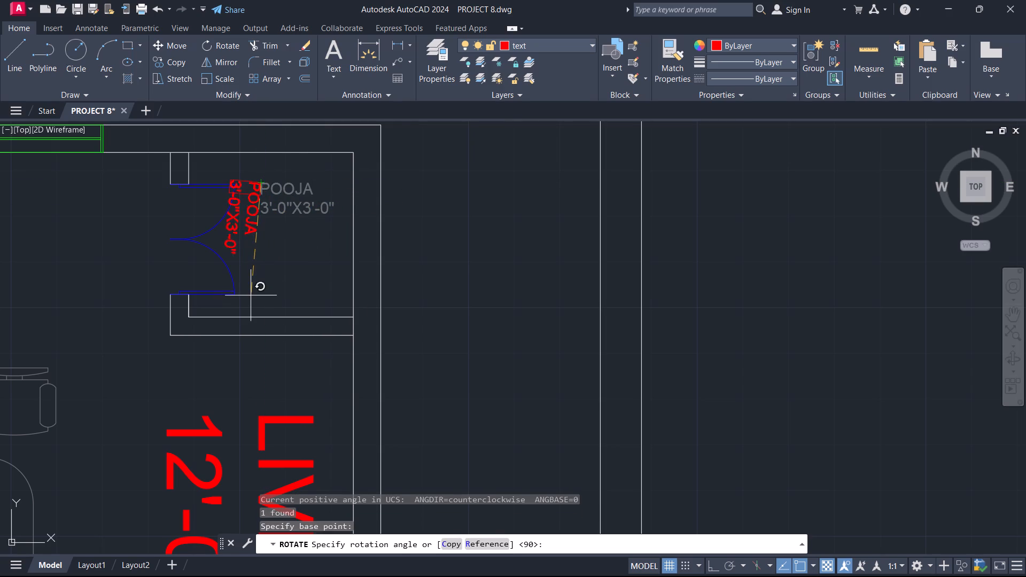
pyautogui.press('F8')
pyautogui.click(260, 307)
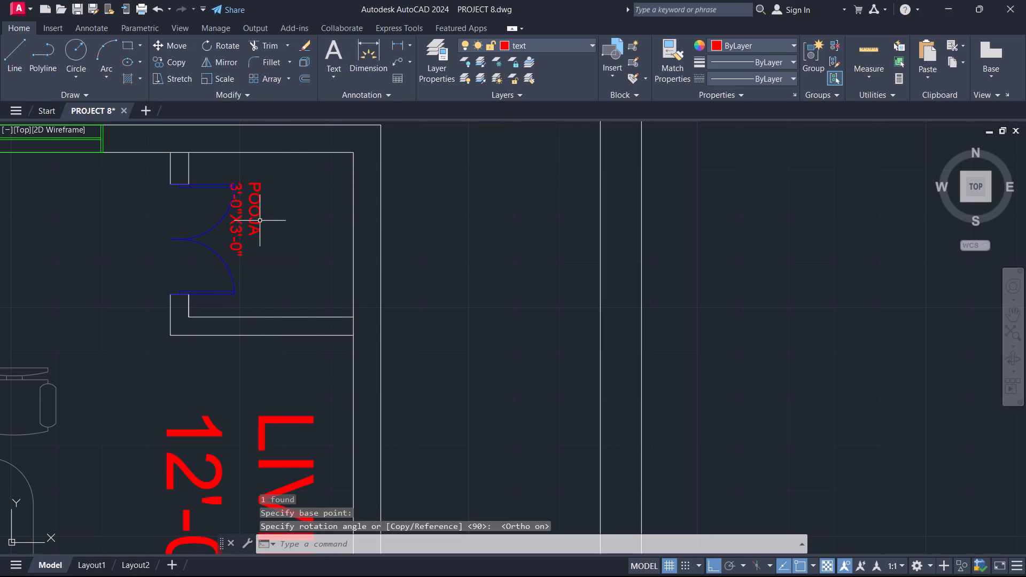
# Move the rotated POOJA label away from the double door, into the clear area of the pooja room.
pyautogui.click(255, 204)
pyautogui.press('m')
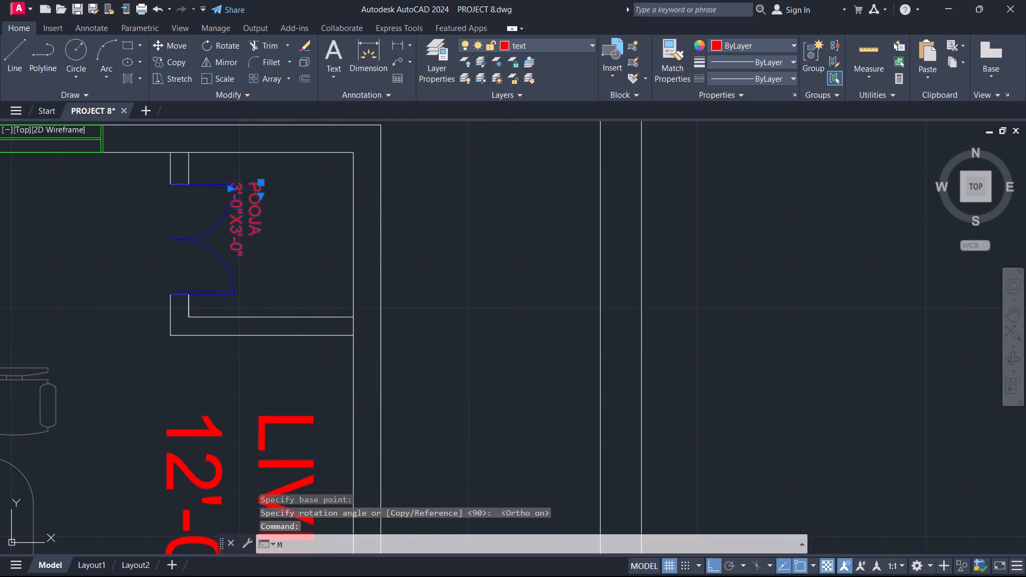
pyautogui.press('Return')
pyautogui.moveTo(255, 202); pyautogui.dragTo(265, 210)
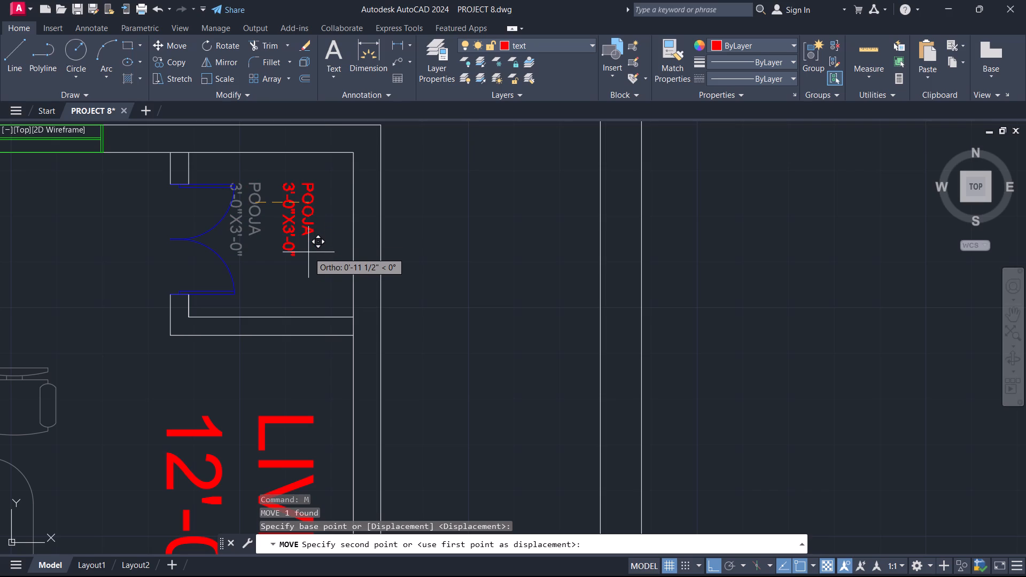
pyautogui.press('F8')
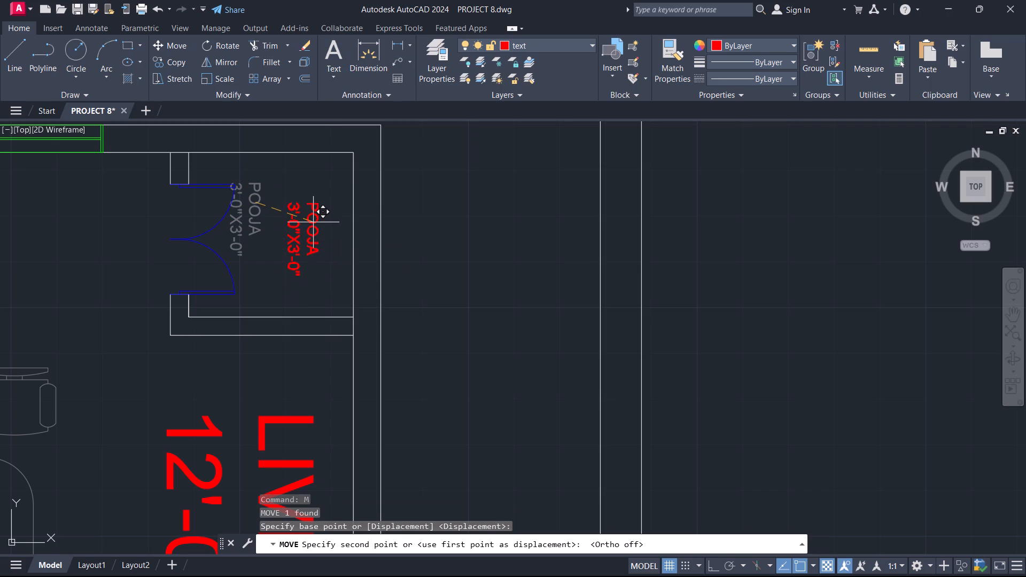
pyautogui.click(313, 222)
# Scale up the POOJA label from its insertion point so it nearly fills the pooja room's height.
pyautogui.click(317, 210)
pyautogui.write('SC')
pyautogui.press('Return')
pyautogui.click(317, 204)
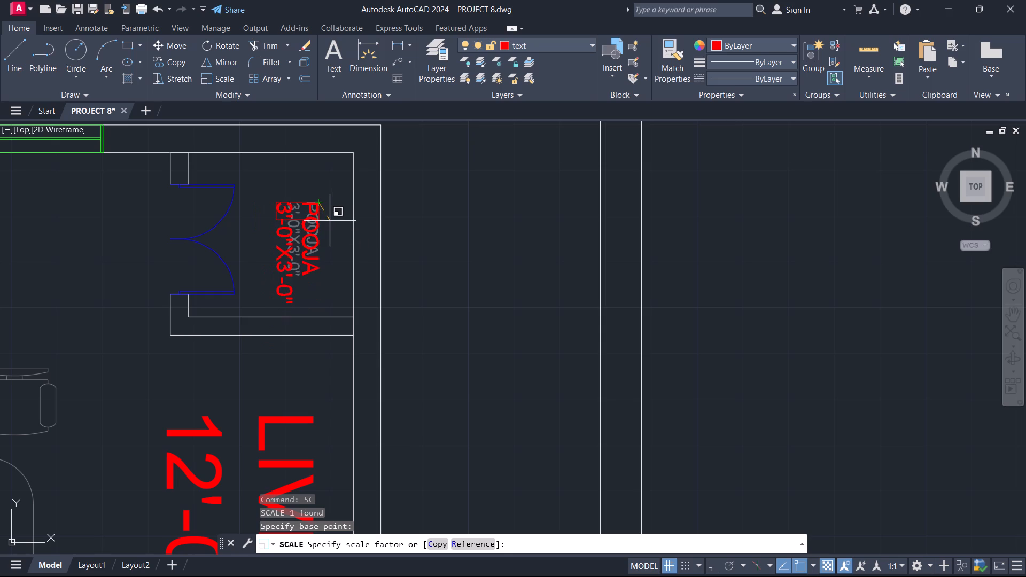
pyautogui.click(343, 206)
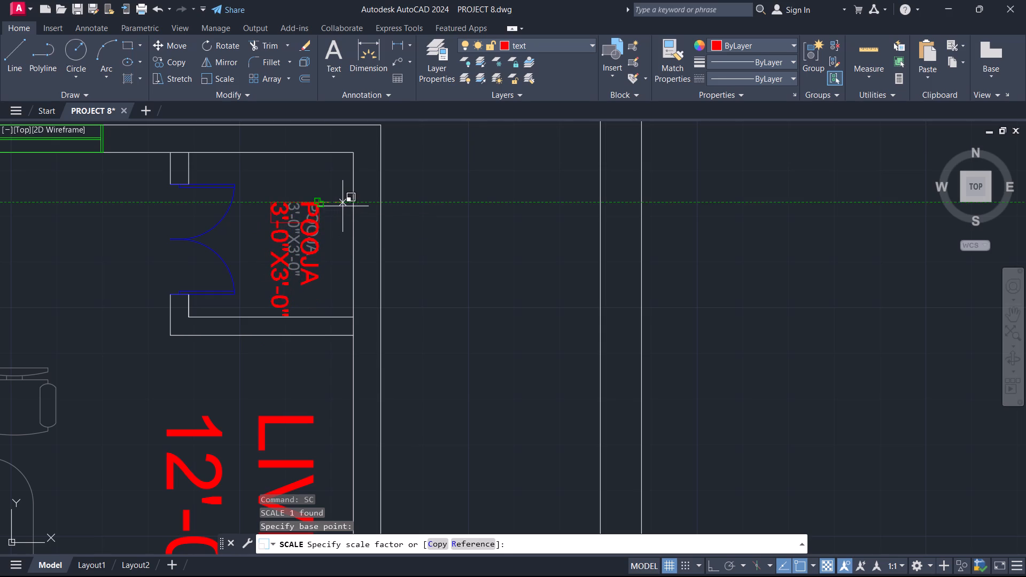
# Move the enlarged POOJA label slightly up and toward the outer wall to fit it within the room.
pyautogui.click(308, 206)
pyautogui.press('m')
pyautogui.press('Return')
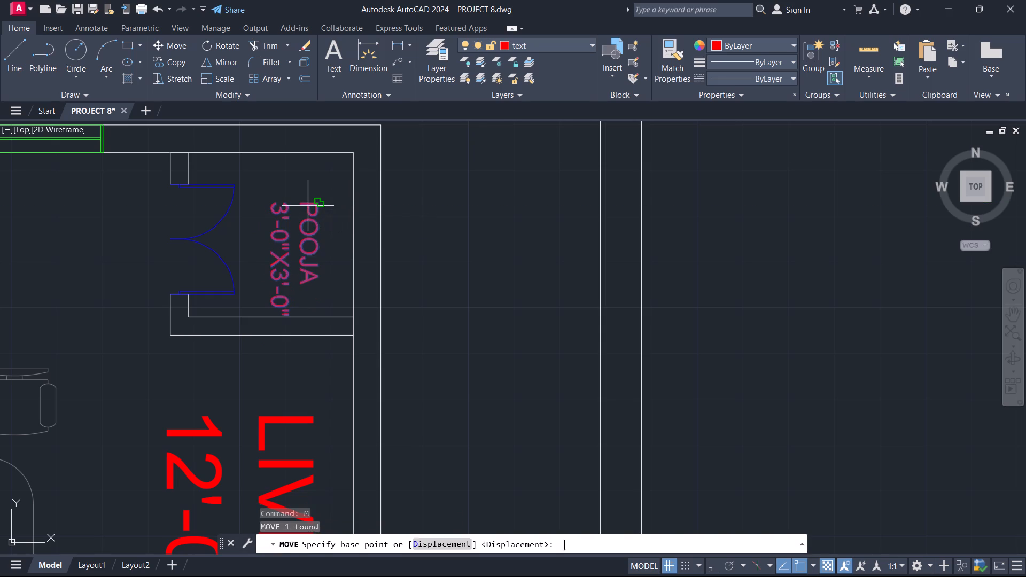
pyautogui.click(305, 202)
pyautogui.click(325, 185)
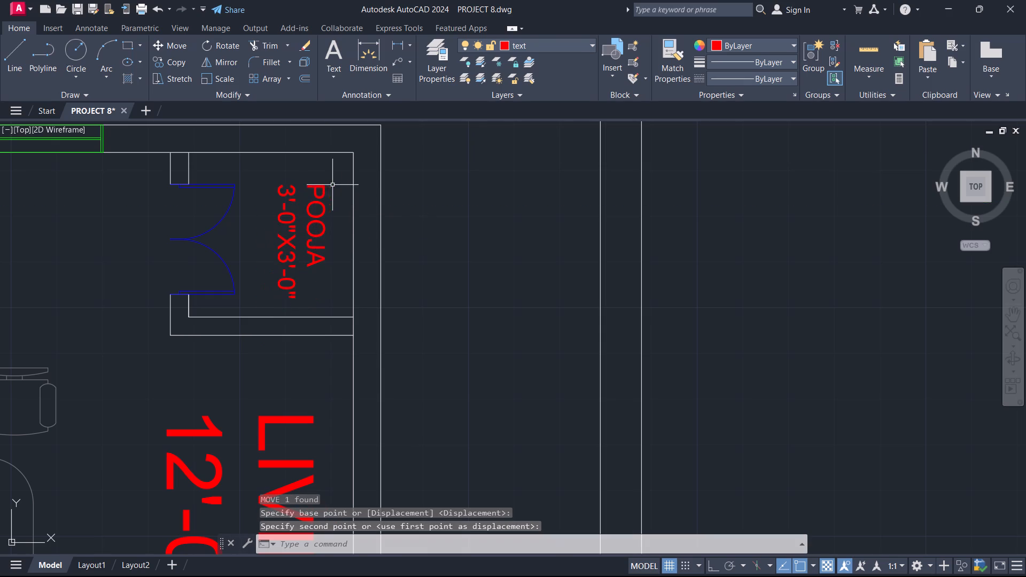
# Add a multiline text label W2 just outside the first plan's kitchen window in the lower exterior wall.
pyautogui.scroll(-4, 439, 198)
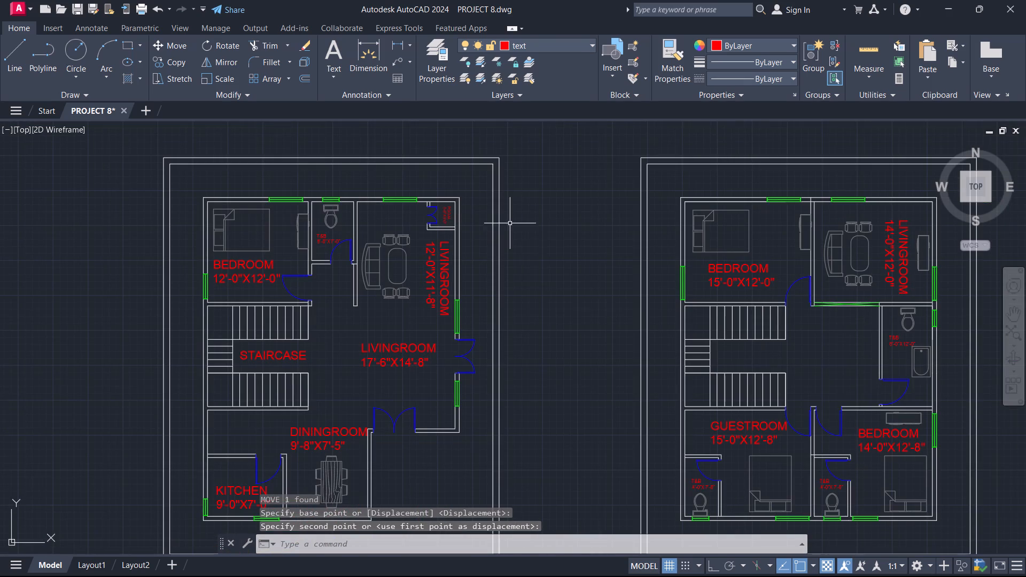
pyautogui.moveTo(550, 276); pyautogui.dragTo(527, 203, button='middle')
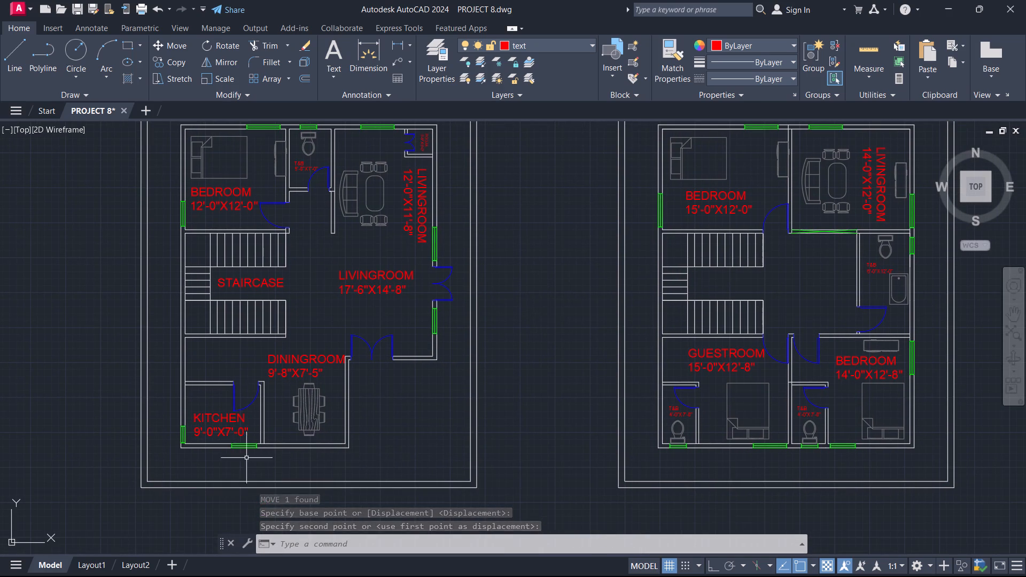
pyautogui.scroll(2, 235, 458)
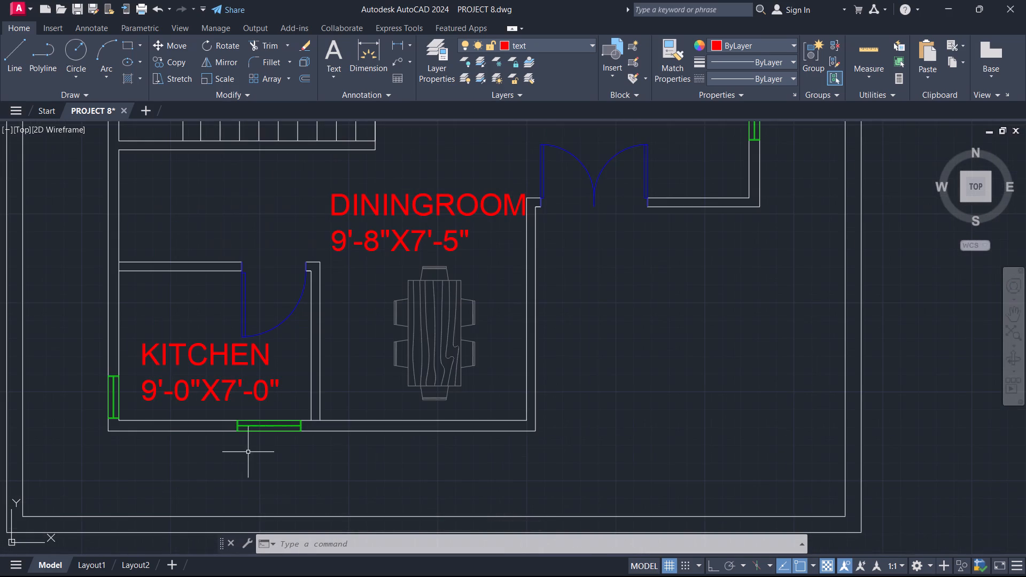
pyautogui.scroll(1, 253, 453)
pyautogui.scroll(-1, 268, 444)
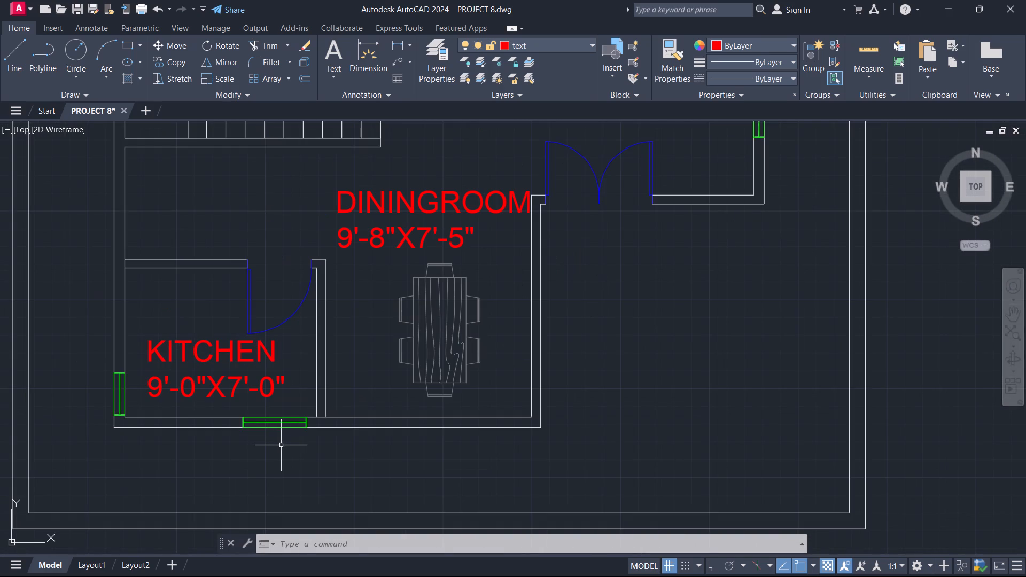
pyautogui.press('space')
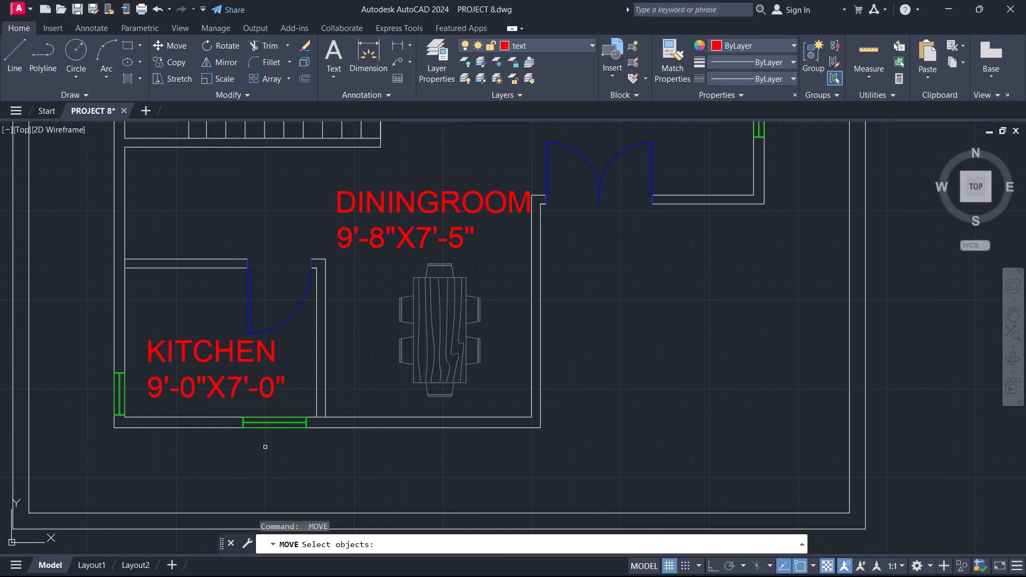
pyautogui.press('Escape')
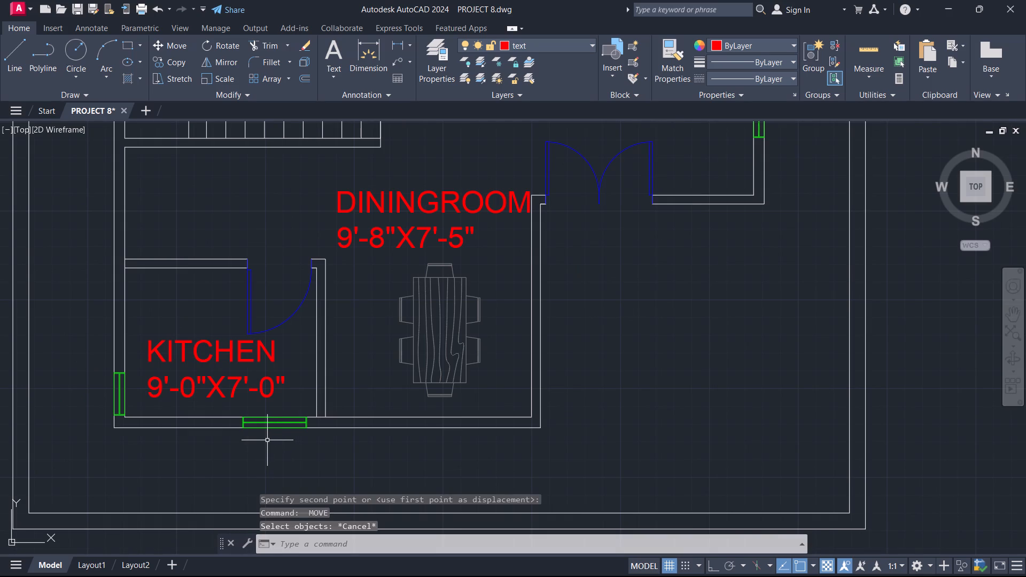
pyautogui.write('MT')
pyautogui.press('Return')
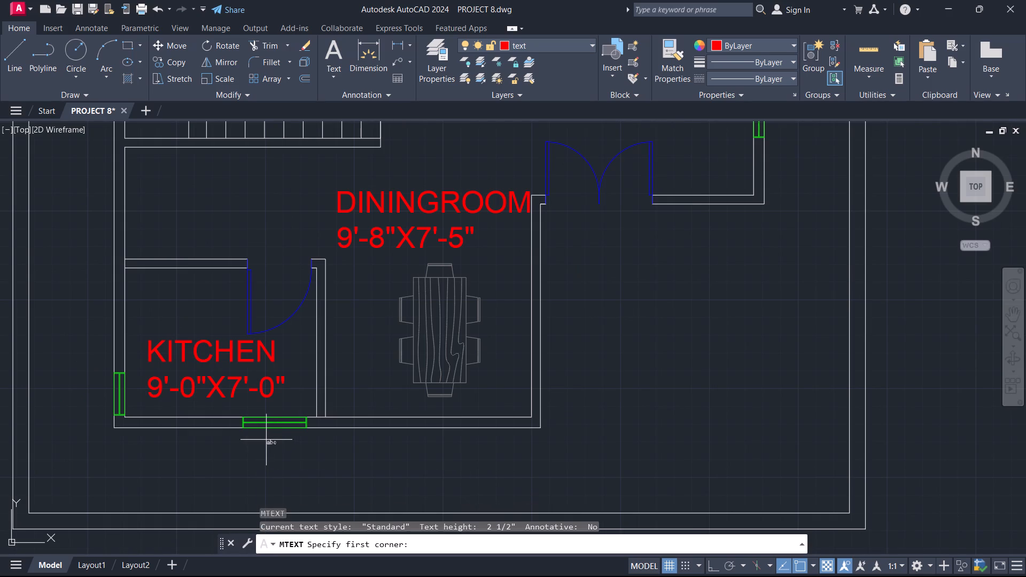
pyautogui.click(266, 444)
pyautogui.click(263, 433)
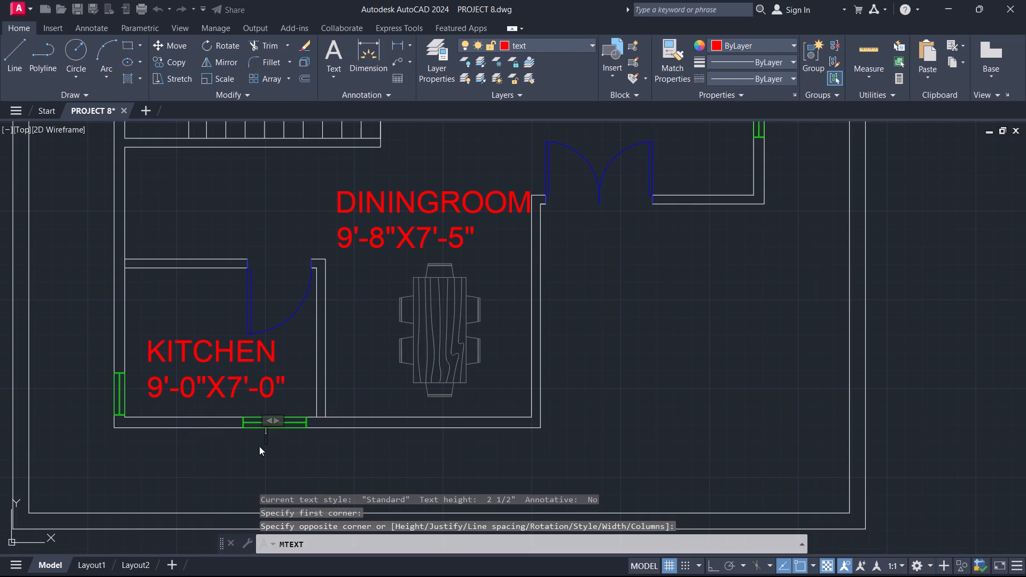
pyautogui.scroll(2, 271, 441)
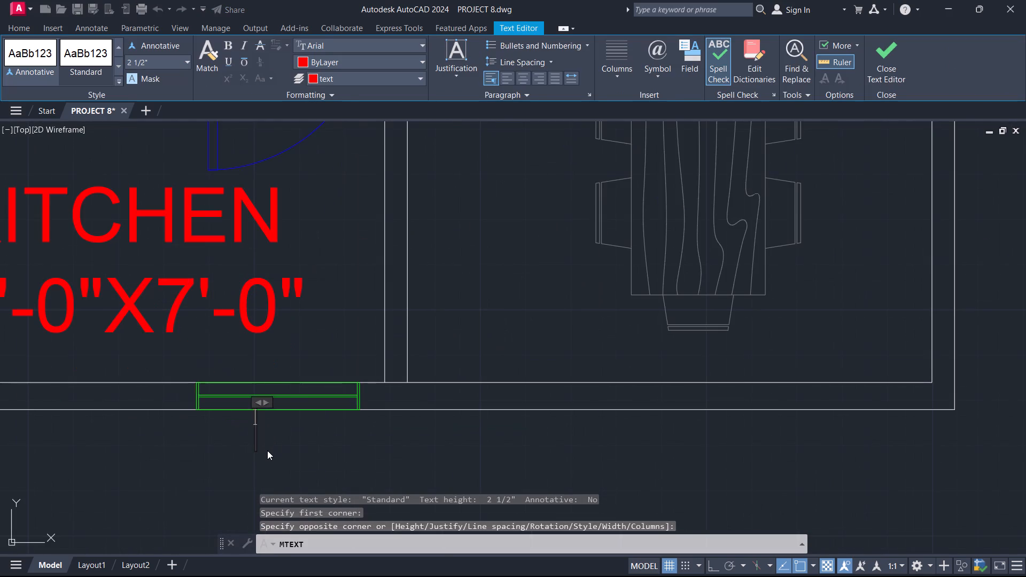
pyautogui.moveTo(275, 449); pyautogui.dragTo(325, 437, button='middle')
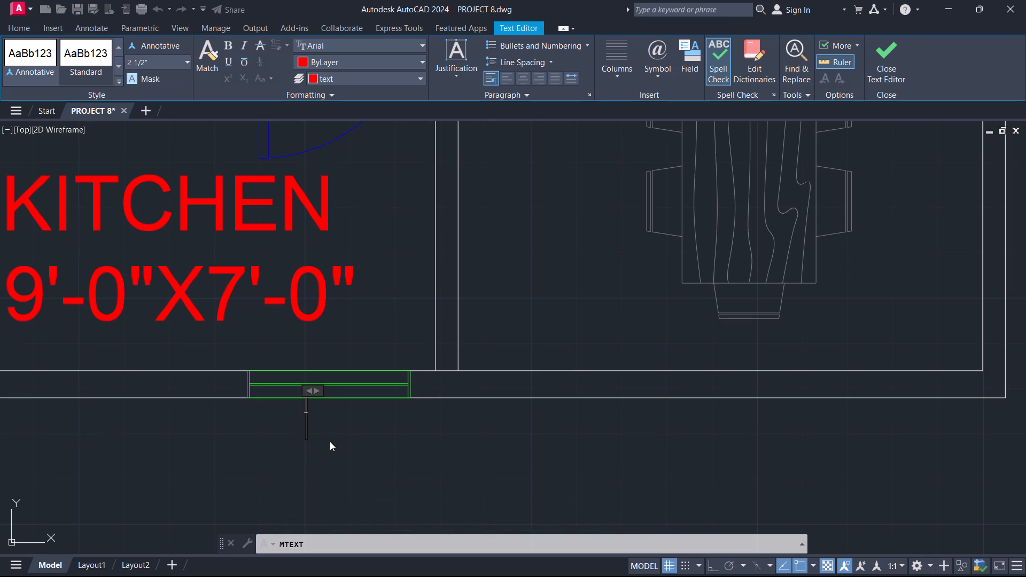
pyautogui.press('w')
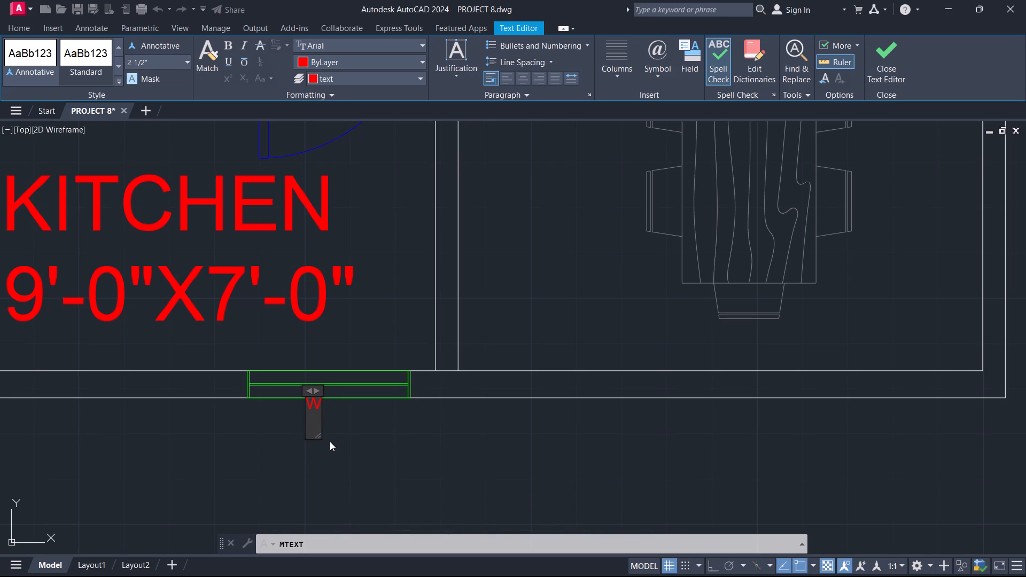
pyautogui.press('2')
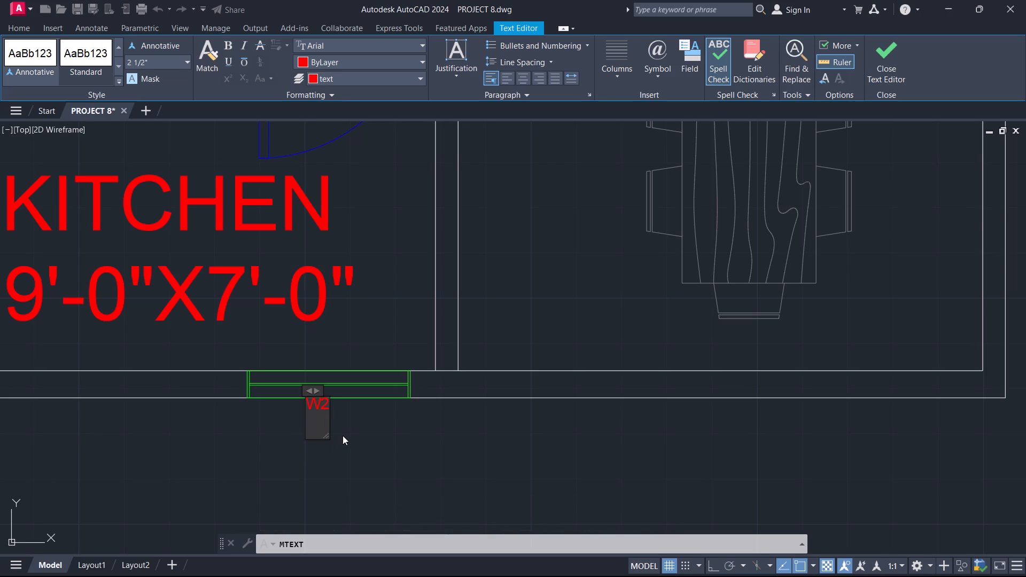
pyautogui.click(344, 434)
# Move the W2 label slightly down so it sits clear of the first plan's kitchen window and lower exterior wall.
pyautogui.click(315, 407)
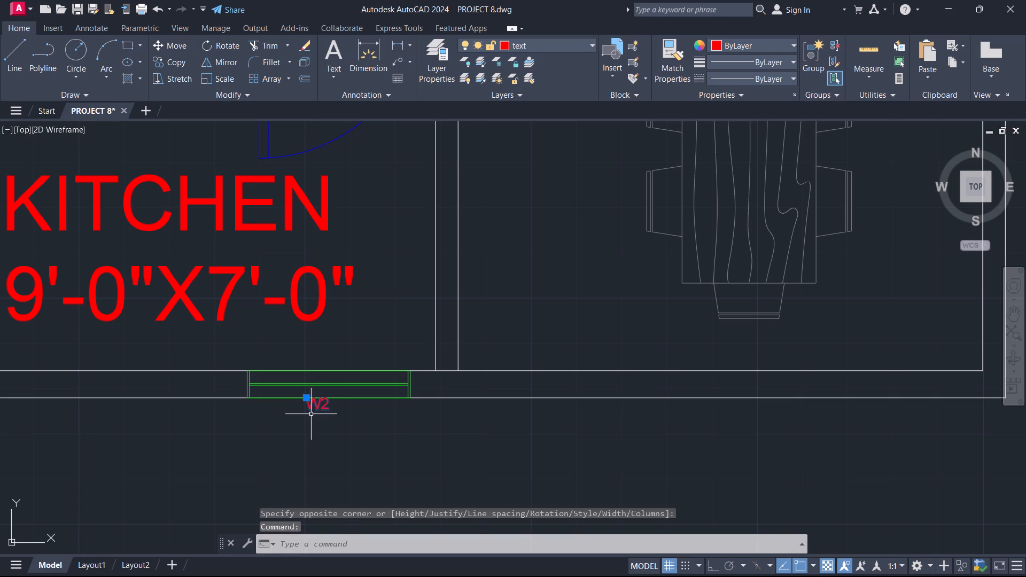
pyautogui.press('m')
pyautogui.press('Return')
pyautogui.click(318, 410)
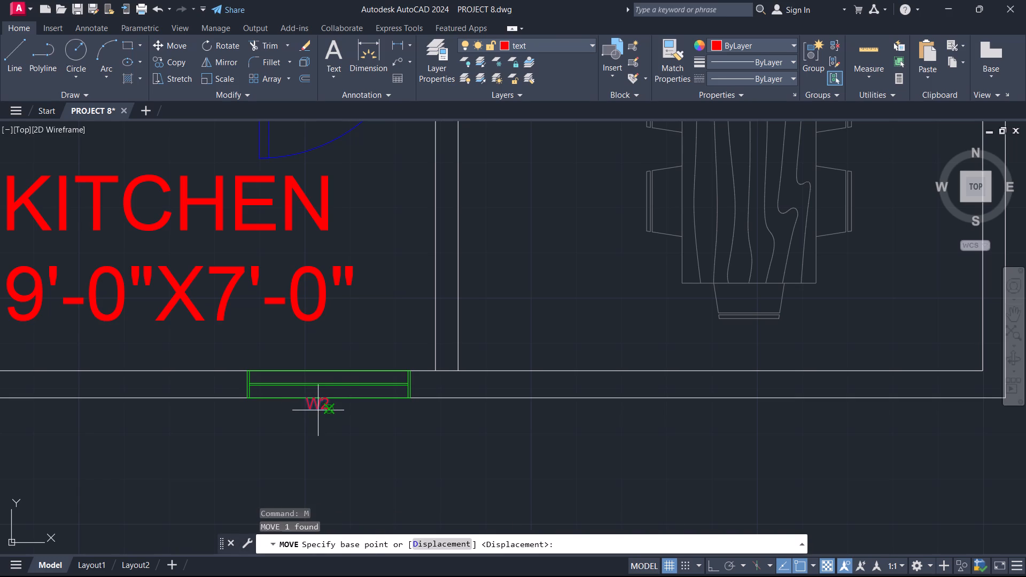
pyautogui.click(328, 421)
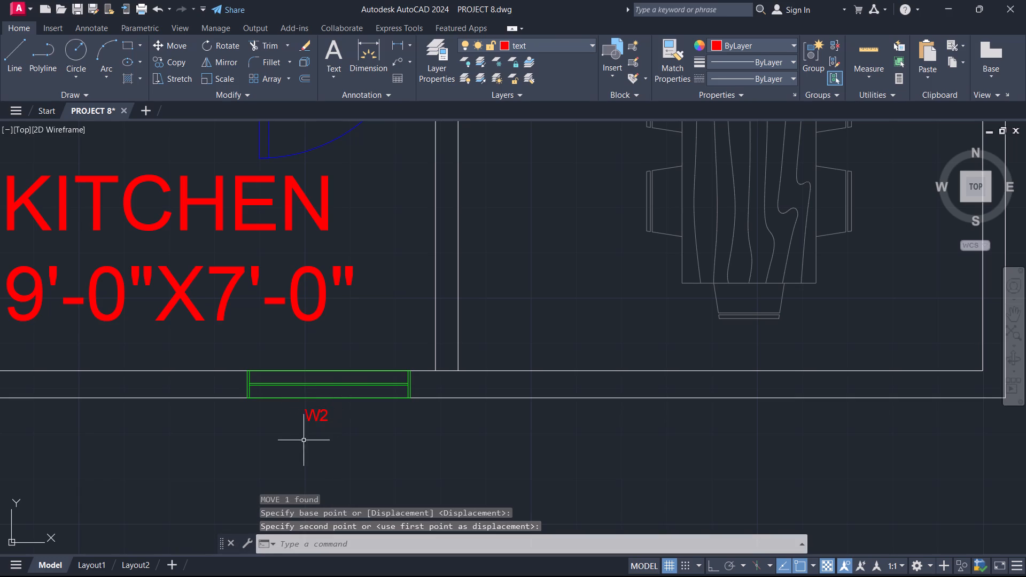
# Copy the W2 label from its insertion point to just outside the kitchen's other window, in the first plan's left exterior wall.
pyautogui.scroll(-1, 292, 415)
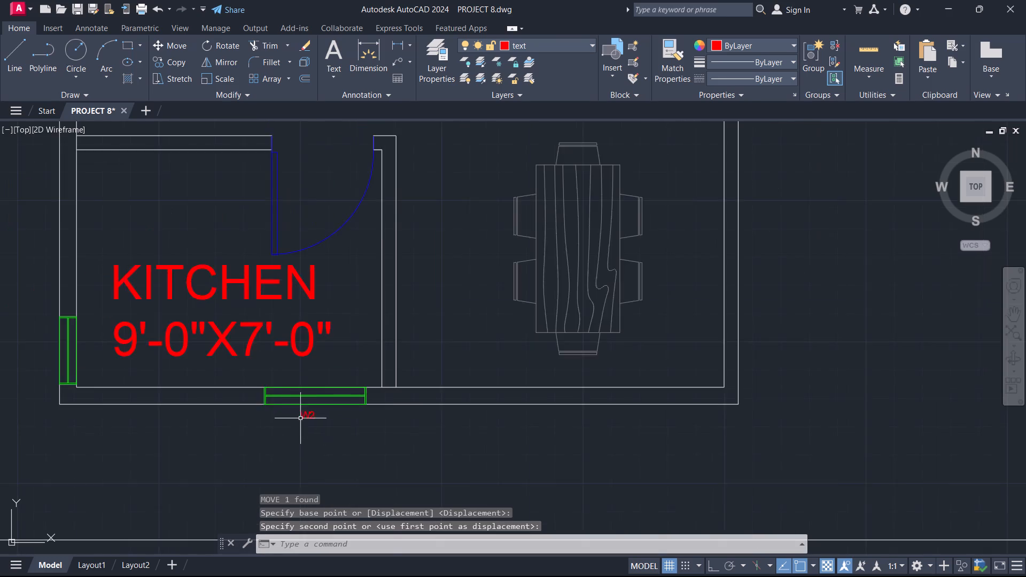
pyautogui.scroll(-1, 310, 422)
pyautogui.scroll(1, 109, 402)
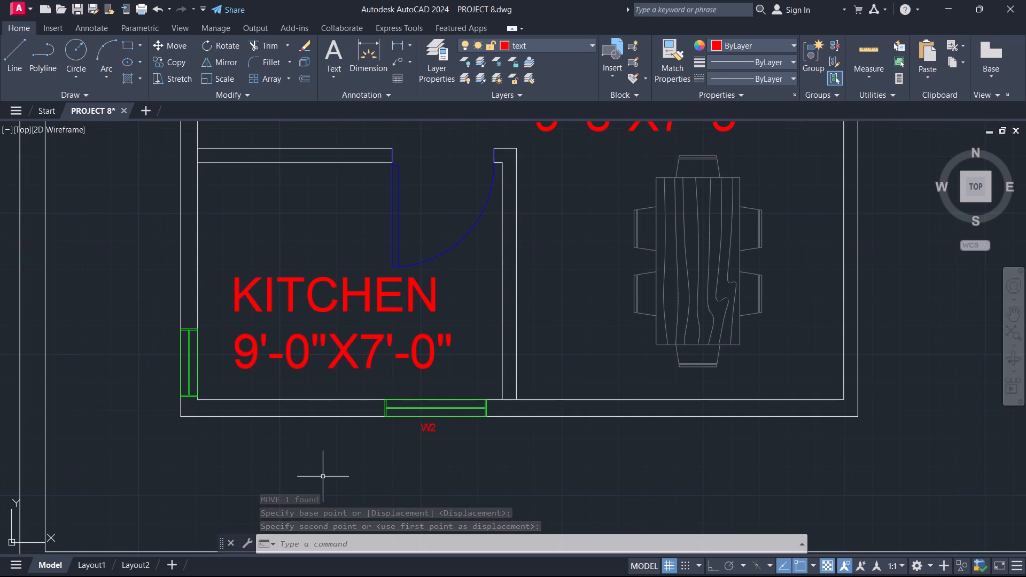
pyautogui.click(429, 428)
pyautogui.press('c')
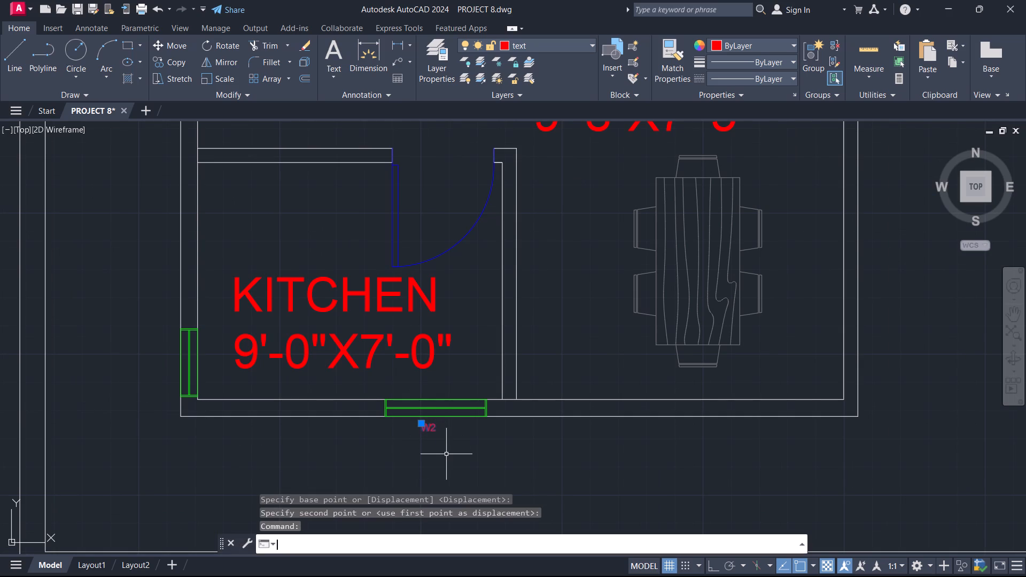
pyautogui.press('o')
pyautogui.press('Return')
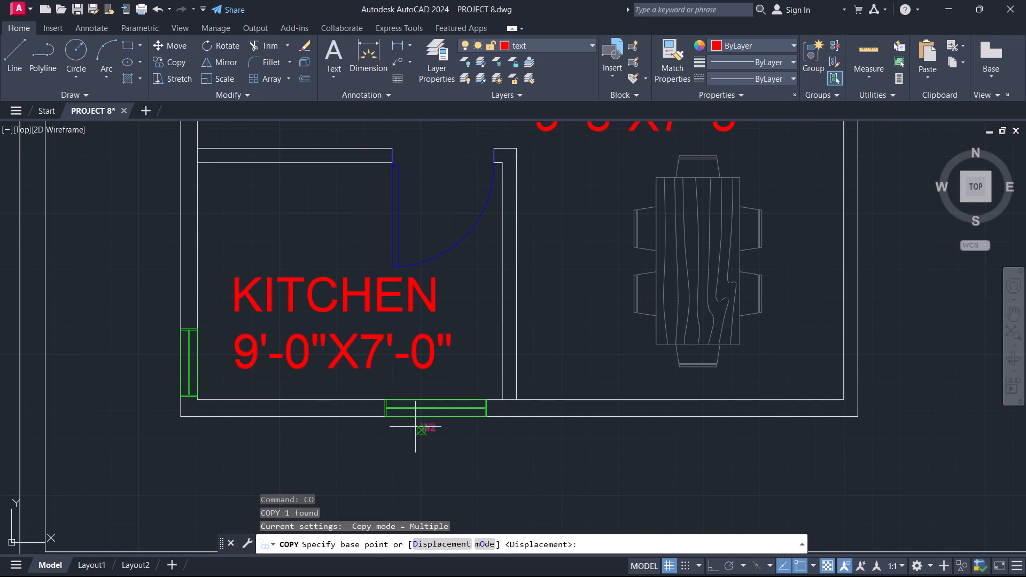
pyautogui.click(421, 423)
pyautogui.scroll(2, 169, 386)
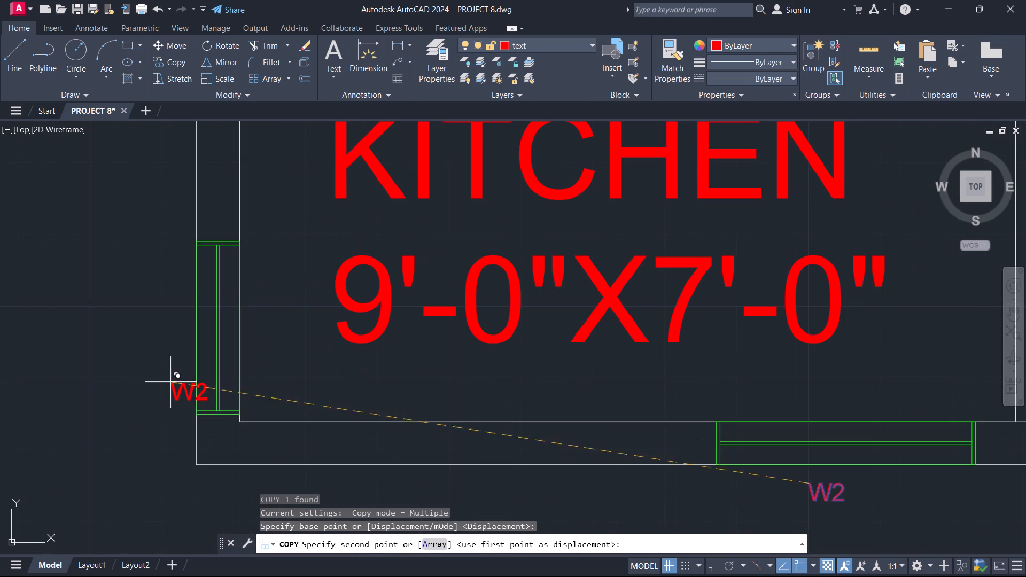
pyautogui.click(149, 322)
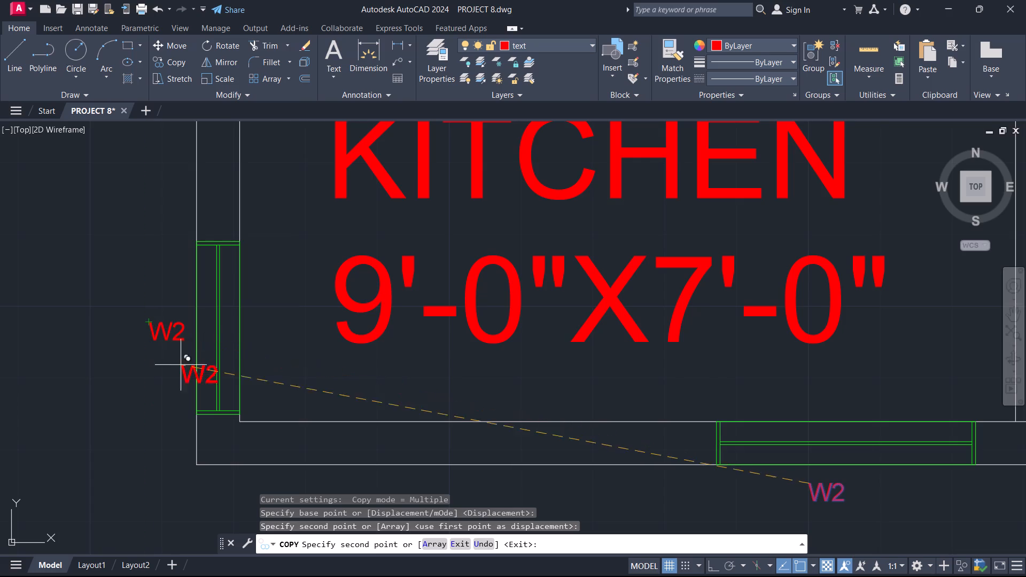
# Place W2 copies outside the first plan's two bedroom windows and the upper-wall windows of the T&B and living room.
pyautogui.scroll(-3, 429, 436)
pyautogui.scroll(-2, 419, 320)
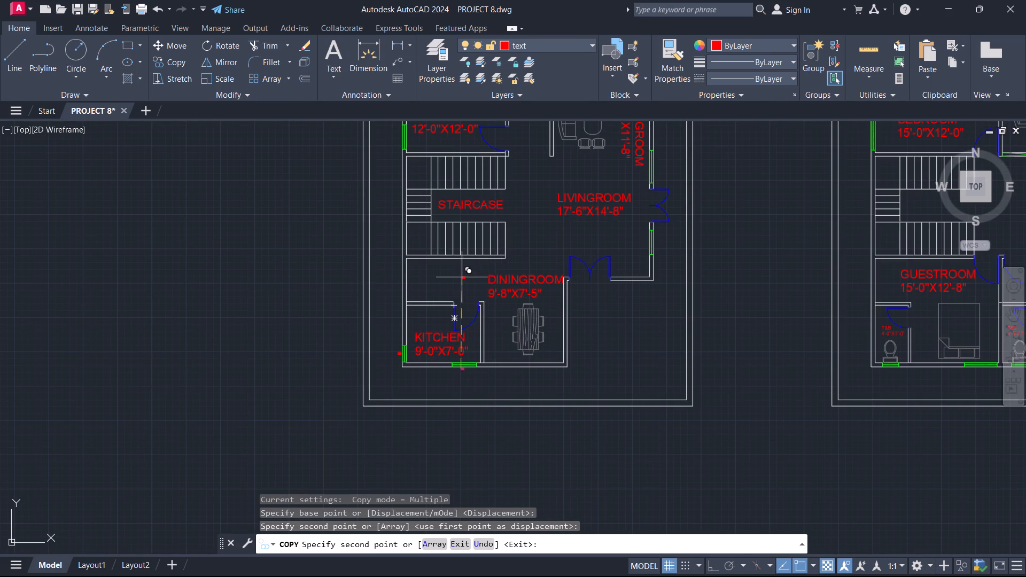
pyautogui.moveTo(461, 278); pyautogui.dragTo(480, 420, button='middle')
pyautogui.scroll(3, 398, 280)
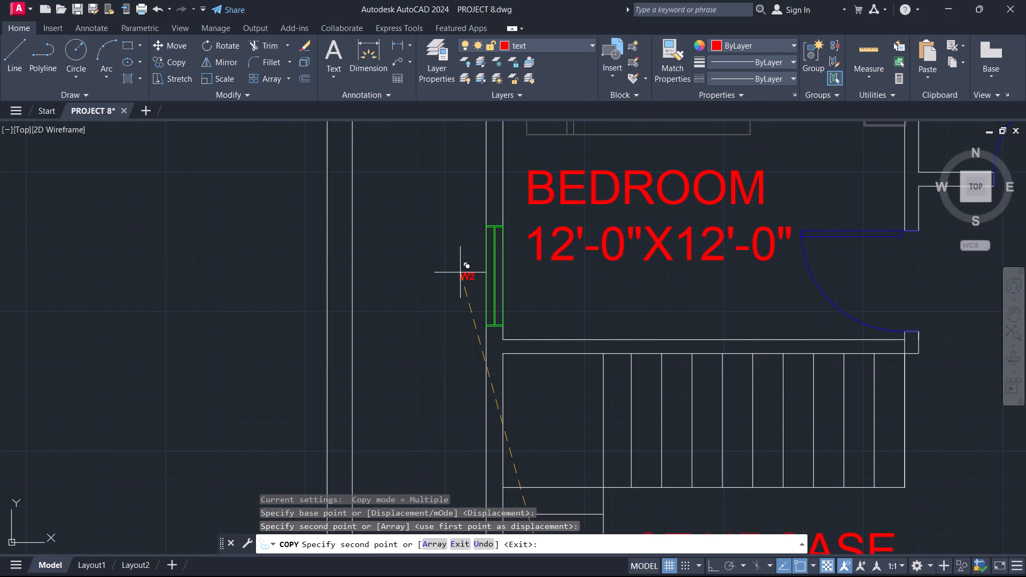
pyautogui.click(463, 267)
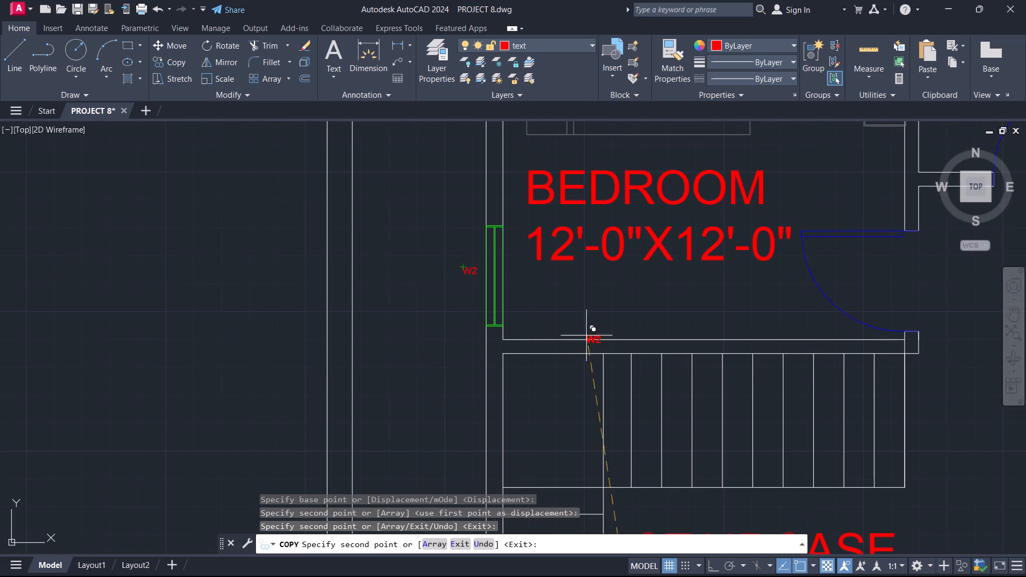
pyautogui.scroll(-1, 584, 314)
pyautogui.moveTo(585, 314); pyautogui.dragTo(249, 521, button='middle')
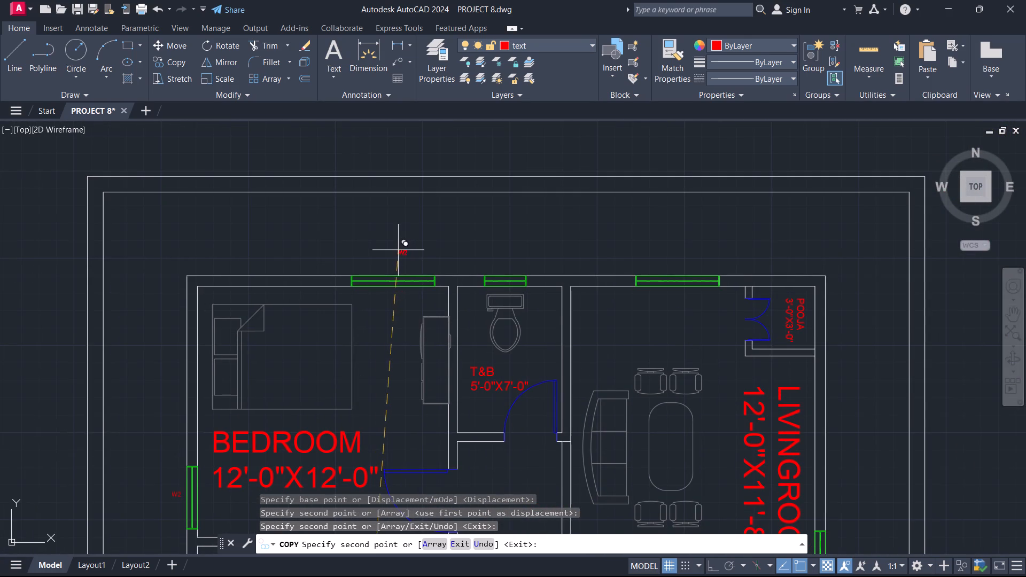
pyautogui.click(387, 267)
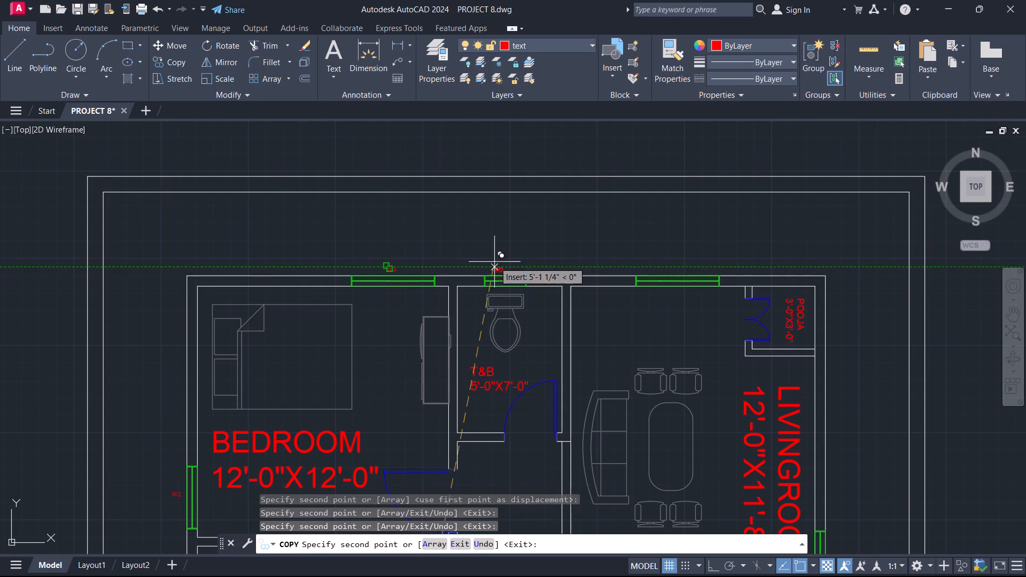
pyautogui.click(498, 263)
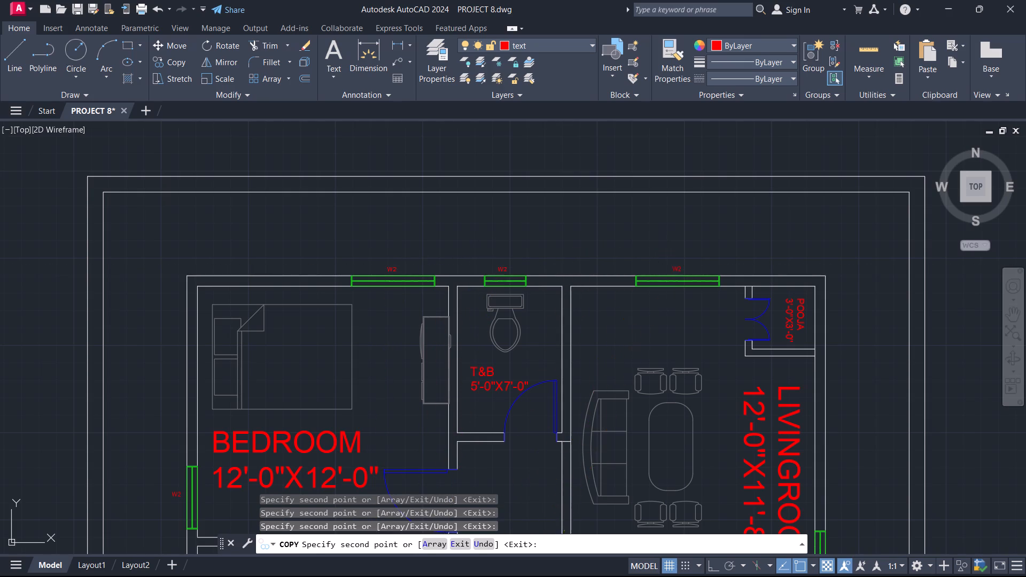
pyautogui.click(673, 267)
# Place W2 copies outside the two living room windows on either side of the double door in the first plan's right exterior wall.
pyautogui.scroll(-3, 538, 292)
pyautogui.scroll(3, 616, 358)
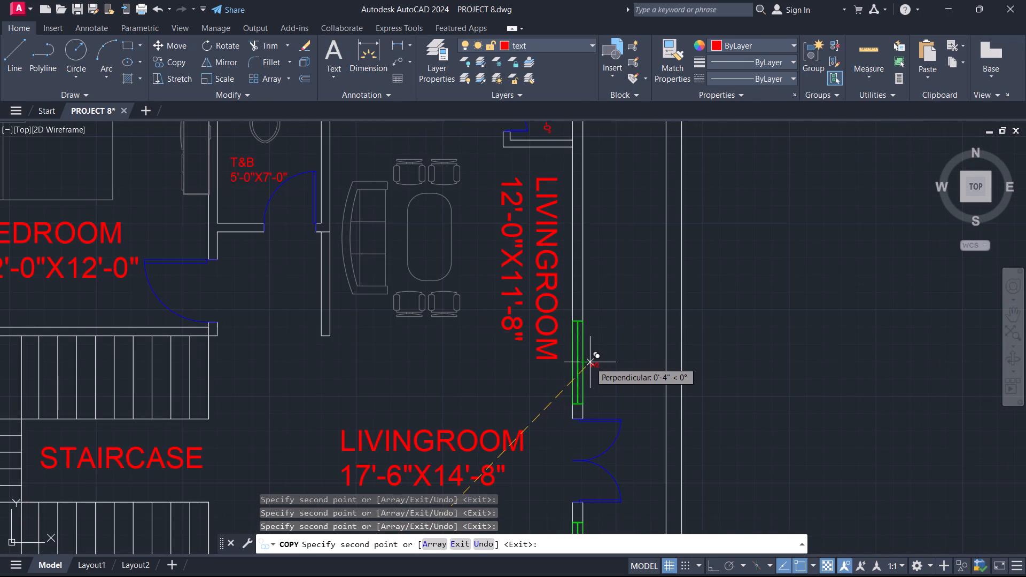
pyautogui.click(590, 362)
pyautogui.scroll(-3, 579, 347)
pyautogui.scroll(3, 578, 409)
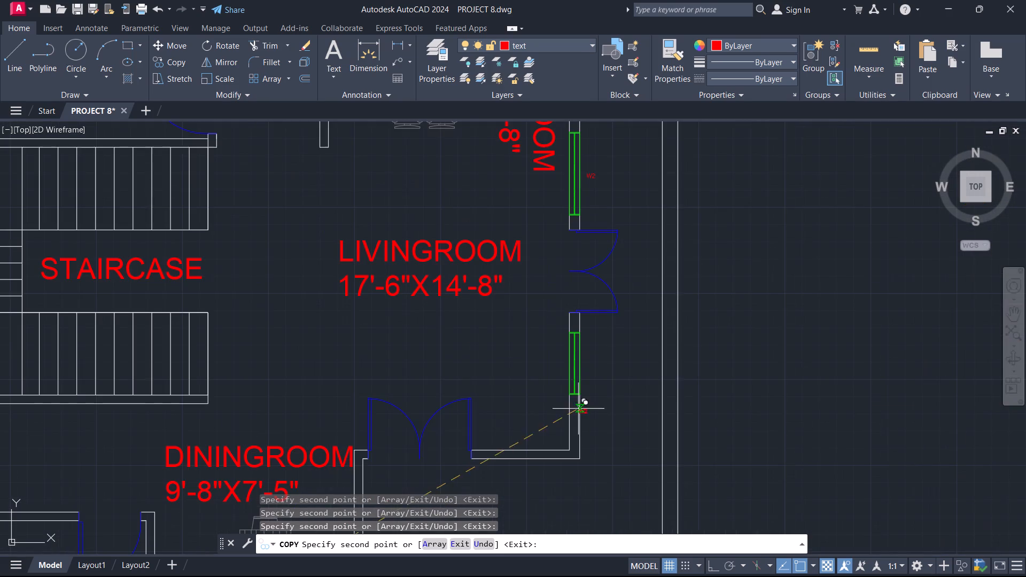
pyautogui.click(588, 364)
# Place W2 copies outside the second plan's upper bedroom windows, both exterior living room windows and the 6'-0"X12'-0" T&B window.
pyautogui.scroll(-3, 437, 356)
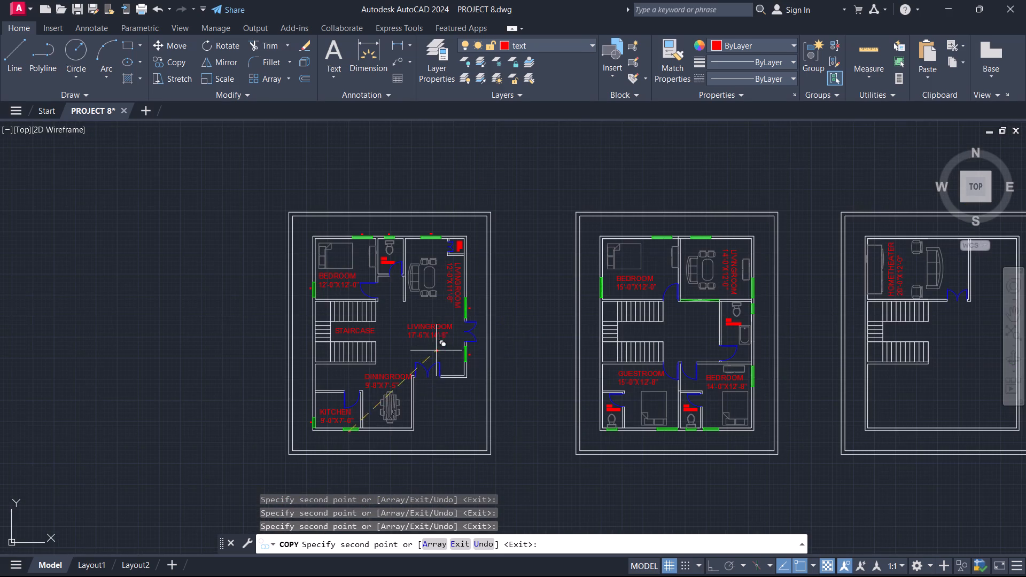
pyautogui.scroll(2, 675, 235)
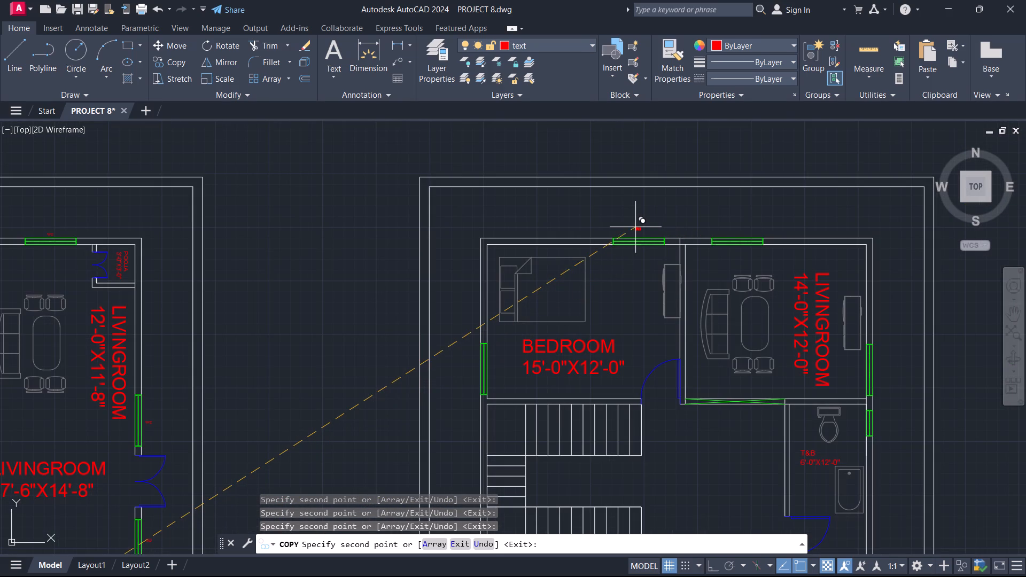
pyautogui.click(635, 229)
pyautogui.click(729, 227)
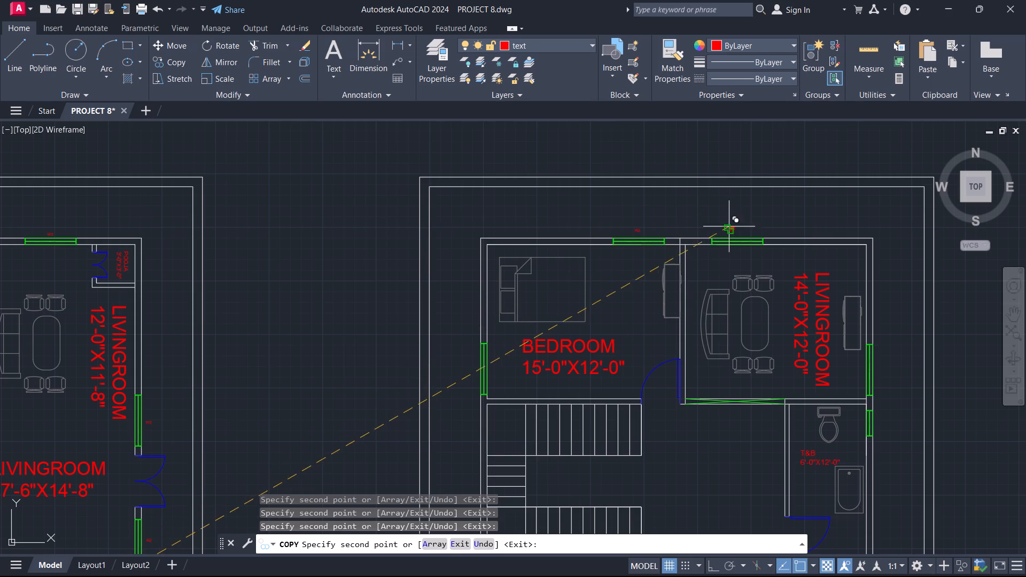
pyautogui.click(469, 364)
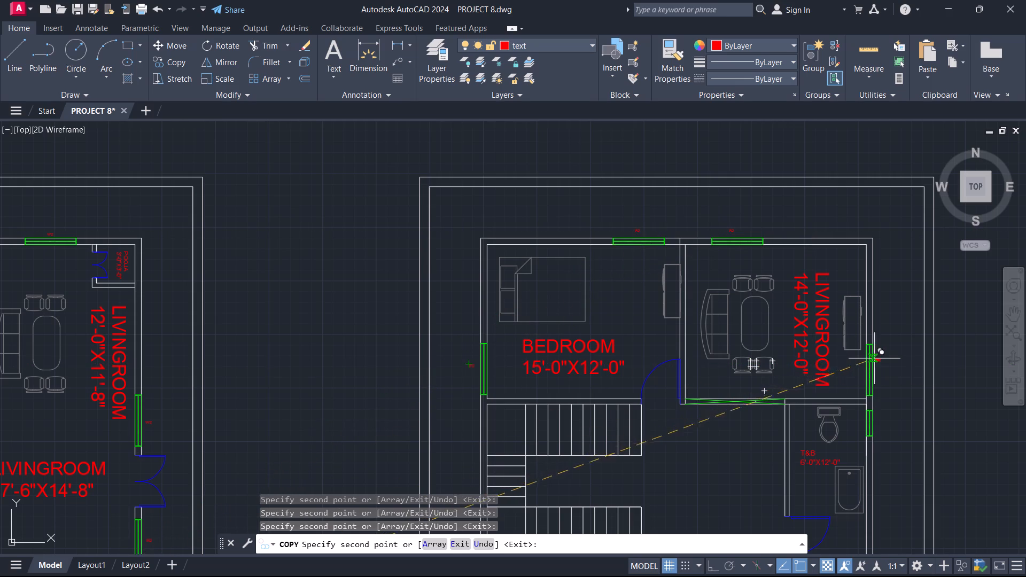
pyautogui.click(881, 359)
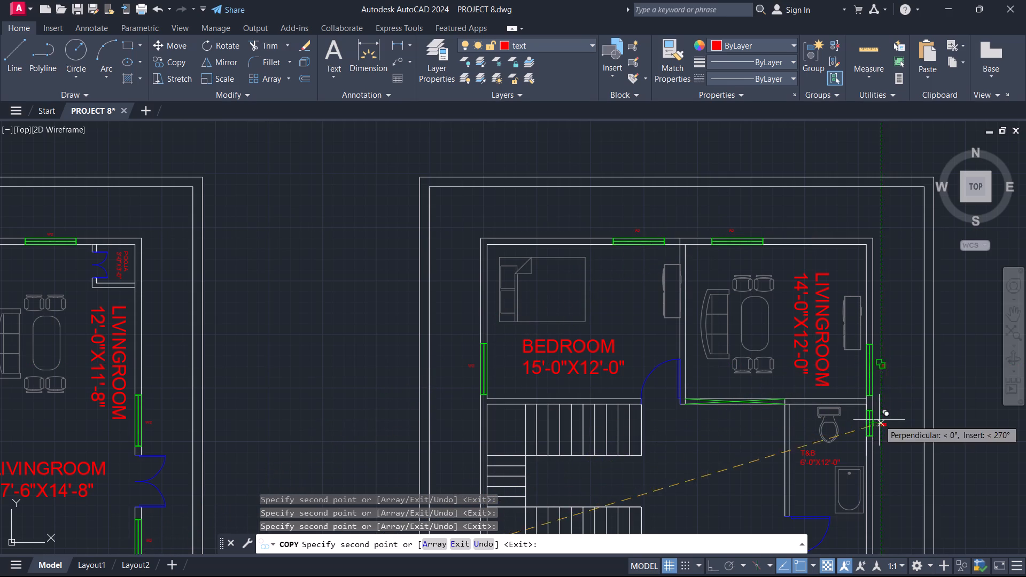
pyautogui.click(879, 420)
# Place W2 copies below the second plan's four lower-wall windows and beside the 14'-0"X12'-8" bedroom's side window, completing the copy.
pyautogui.scroll(-1, 615, 473)
pyautogui.moveTo(646, 457); pyautogui.dragTo(510, 248, button='middle')
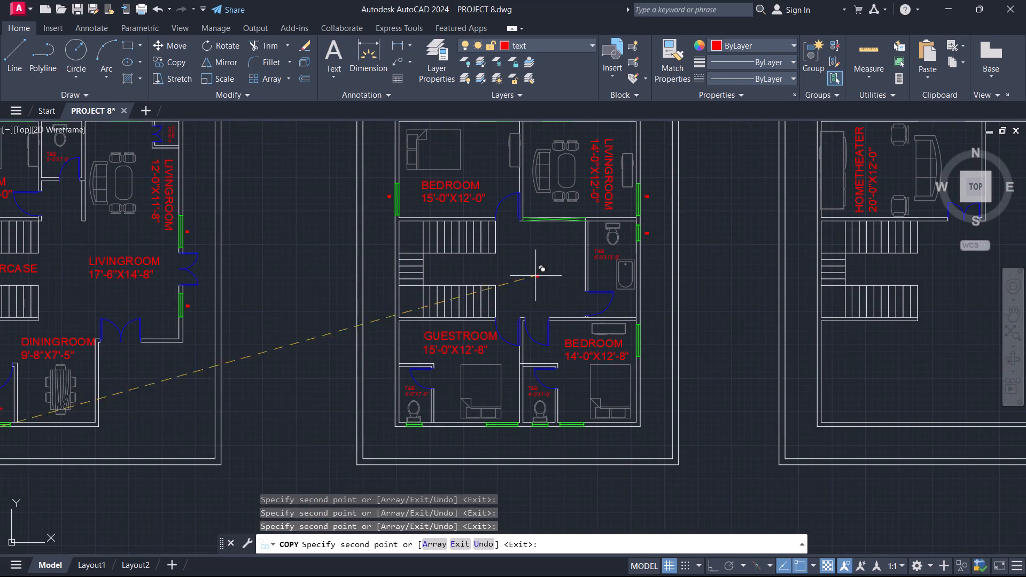
pyautogui.scroll(2, 405, 456)
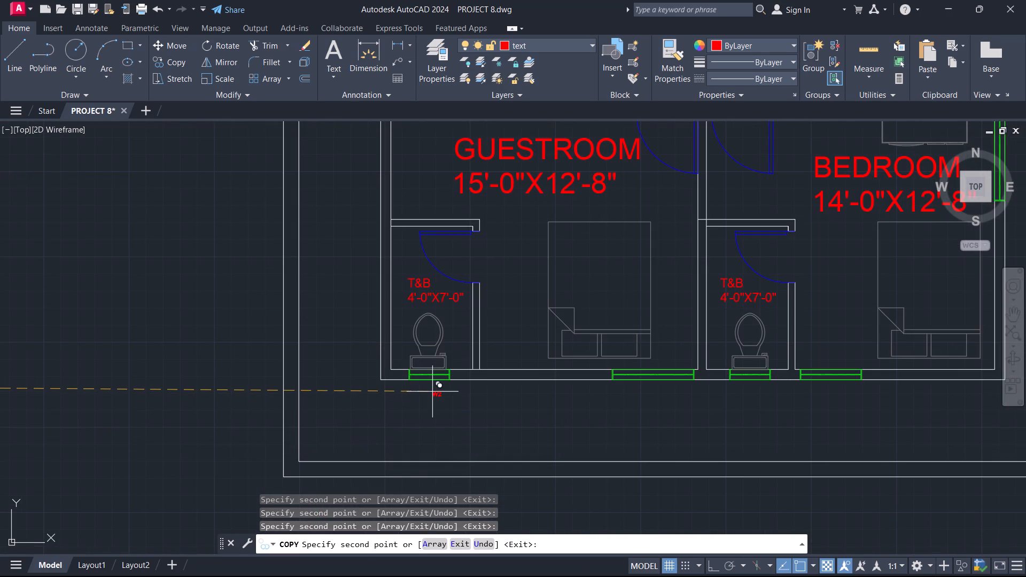
pyautogui.click(425, 391)
pyautogui.click(642, 387)
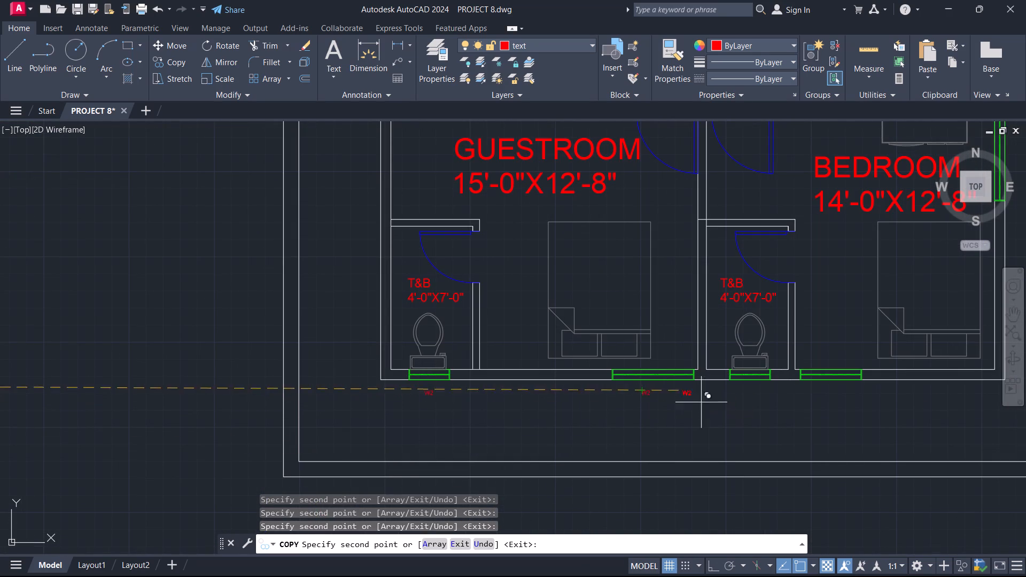
pyautogui.click(749, 389)
pyautogui.click(820, 389)
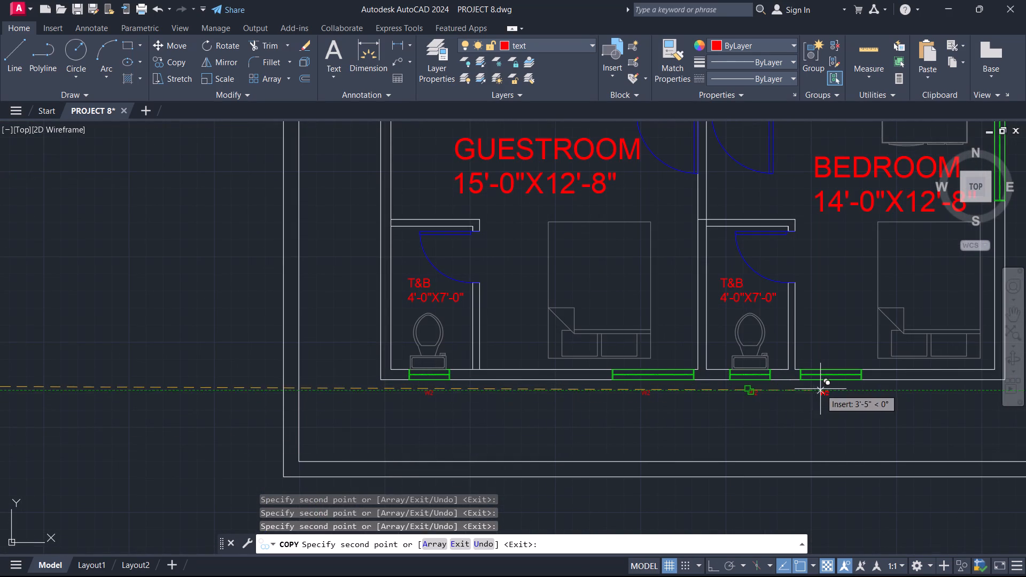
pyautogui.scroll(-2, 694, 432)
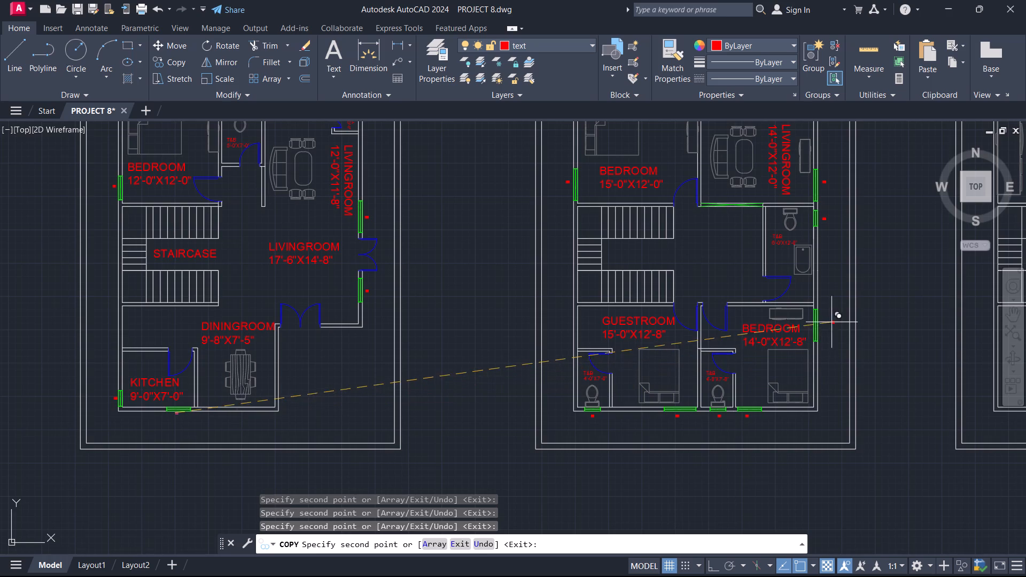
pyautogui.scroll(2, 831, 322)
pyautogui.click(804, 336)
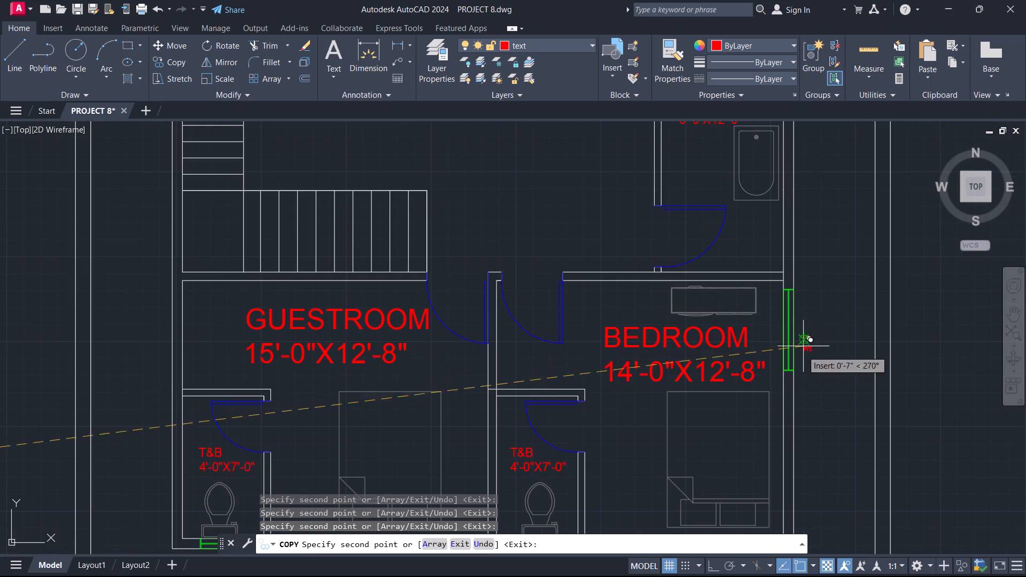
pyautogui.press('Escape')
# Change the tag above the first plan's bedroom window in the upper exterior wall to W1.
pyautogui.scroll(-2, 358, 415)
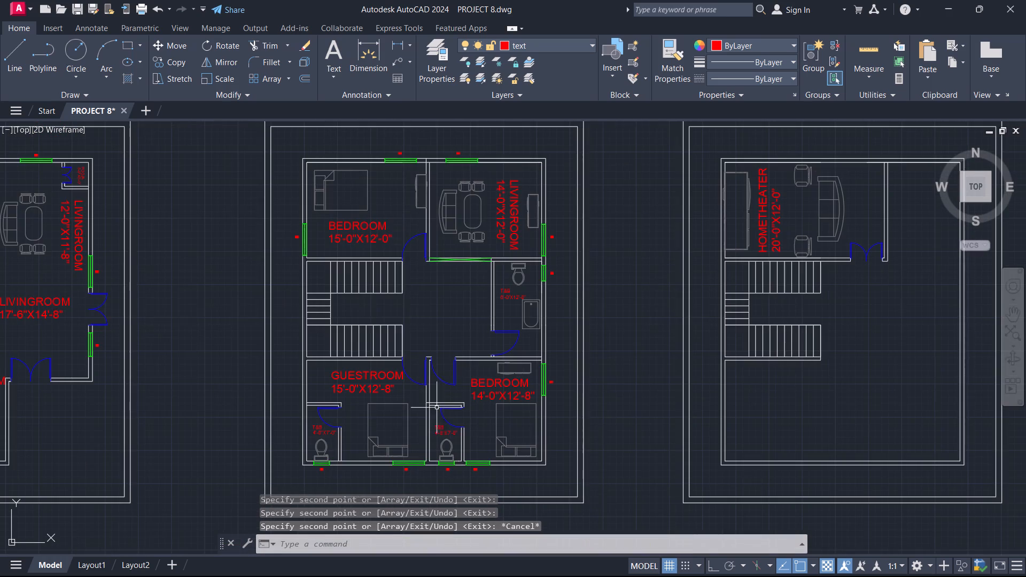
pyautogui.moveTo(153, 226); pyautogui.dragTo(590, 315, button='middle')
pyautogui.scroll(1, 377, 242)
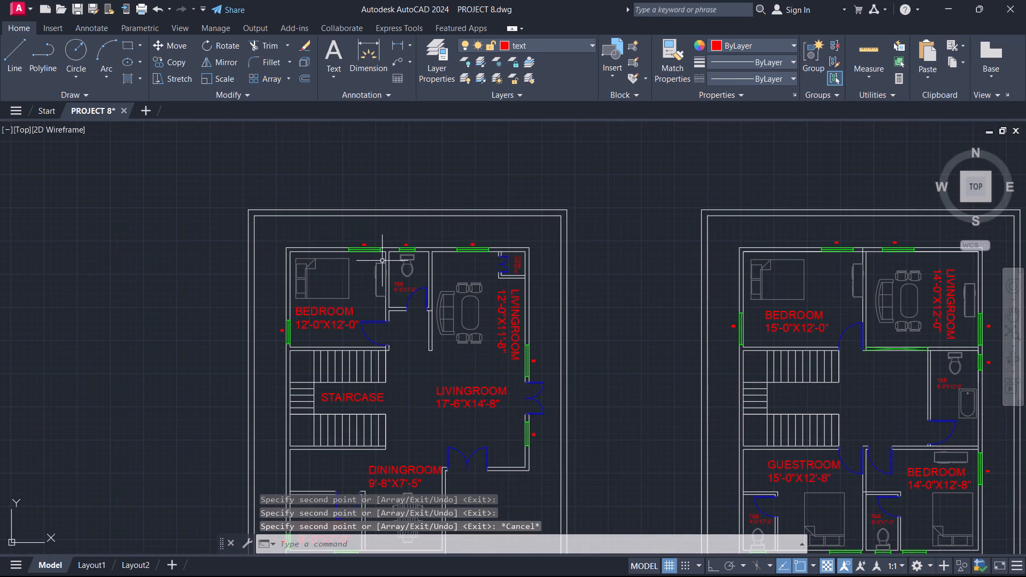
pyautogui.scroll(5, 388, 252)
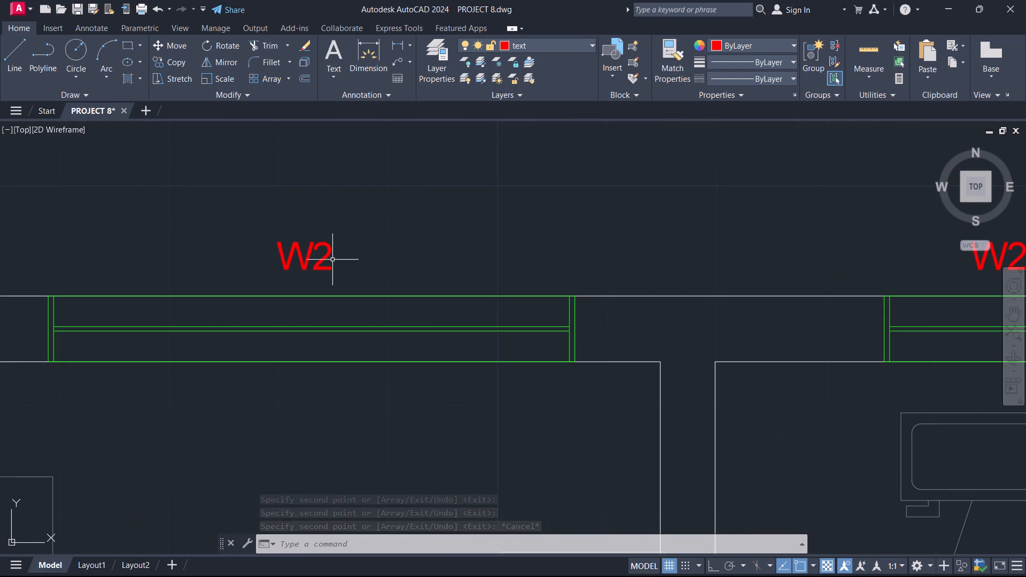
pyautogui.doubleClick(325, 262)
pyautogui.press('BackSpace')
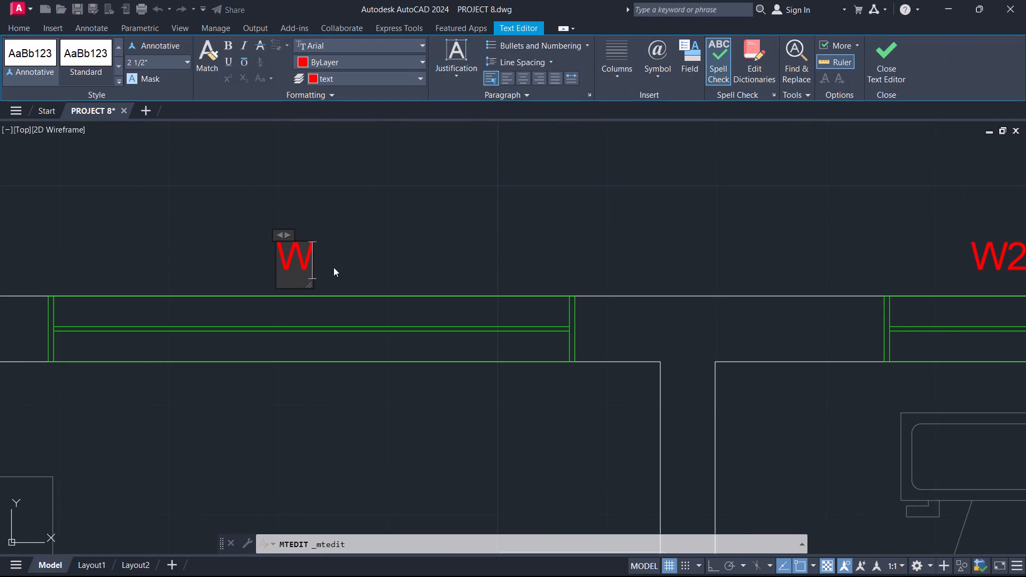
pyautogui.press('1')
# Change the tag above the first plan's 5'-0"X7'-0" T&B window to W3.
pyautogui.scroll(-2, 396, 236)
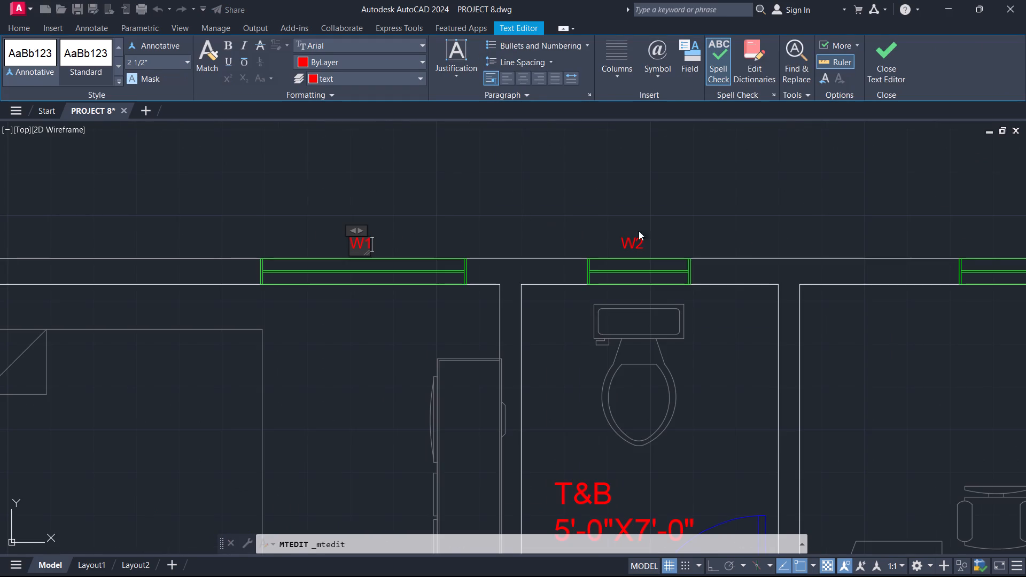
pyautogui.scroll(2, 650, 244)
pyautogui.doubleClick(639, 237)
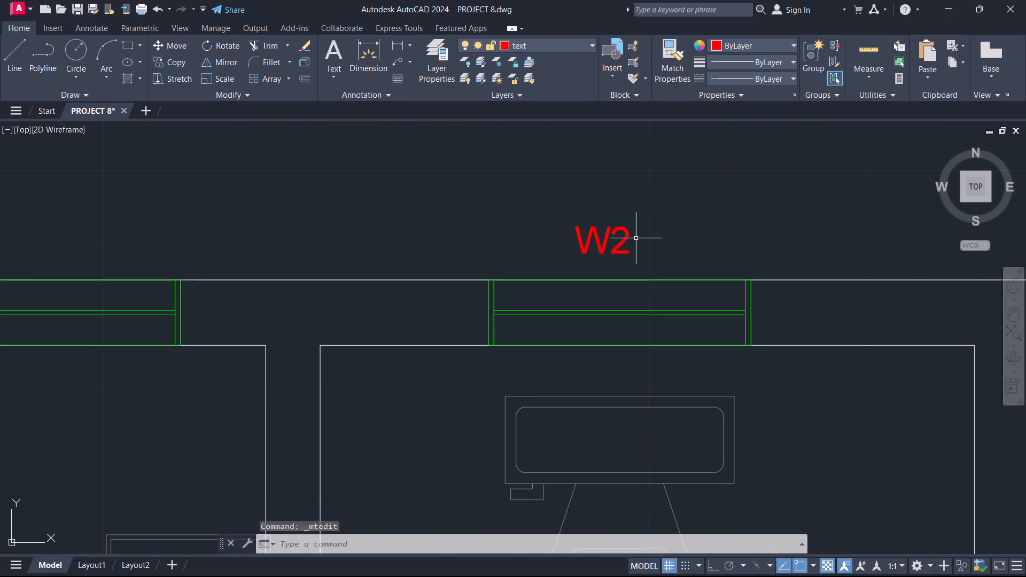
pyautogui.doubleClick(628, 240)
pyautogui.press('BackSpace')
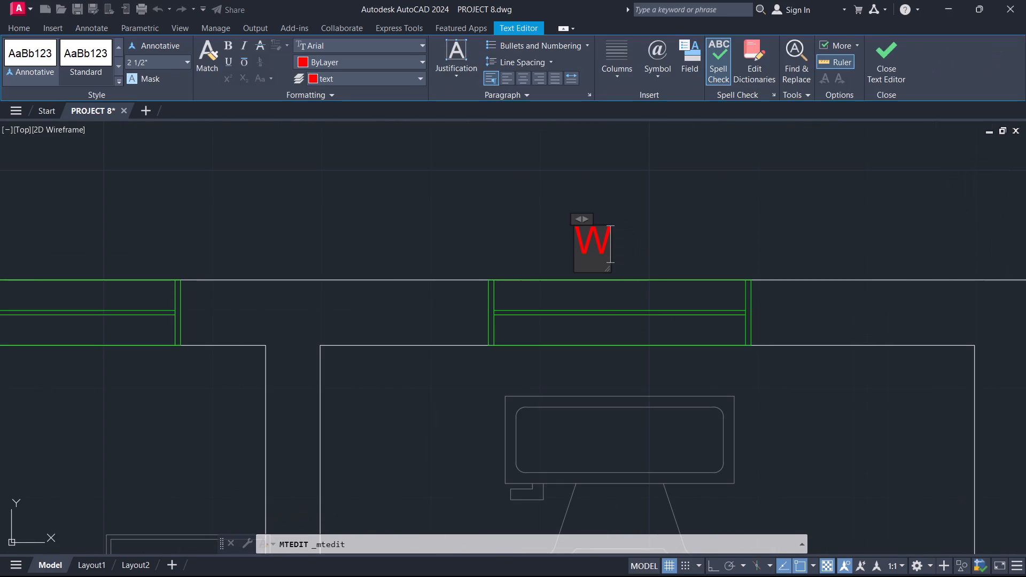
pyautogui.press('3')
# Change the tag above the first plan's living room window in the upper exterior wall to W1.
pyautogui.scroll(-4, 659, 239)
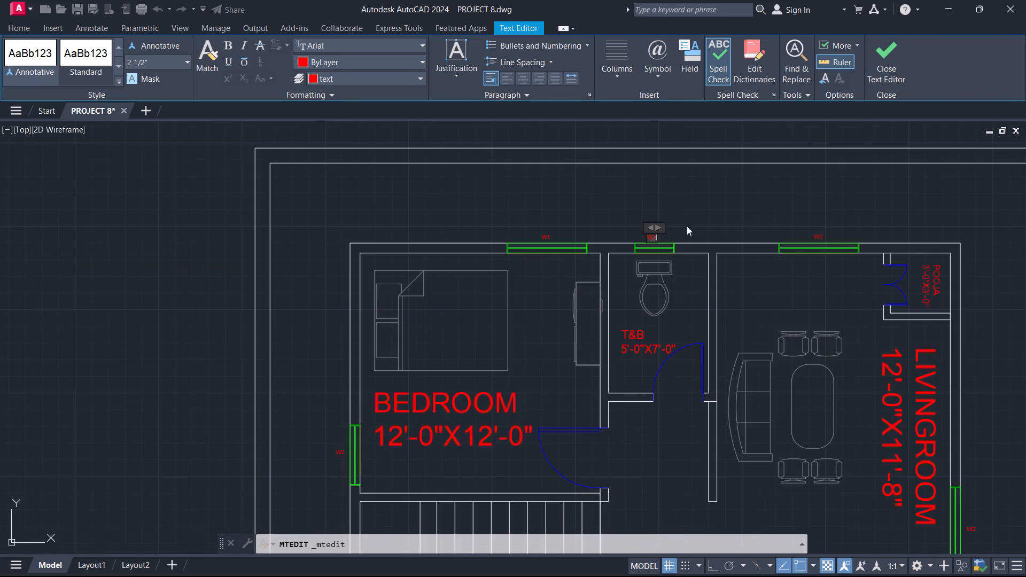
pyautogui.scroll(2, 845, 226)
pyautogui.scroll(-2, 843, 228)
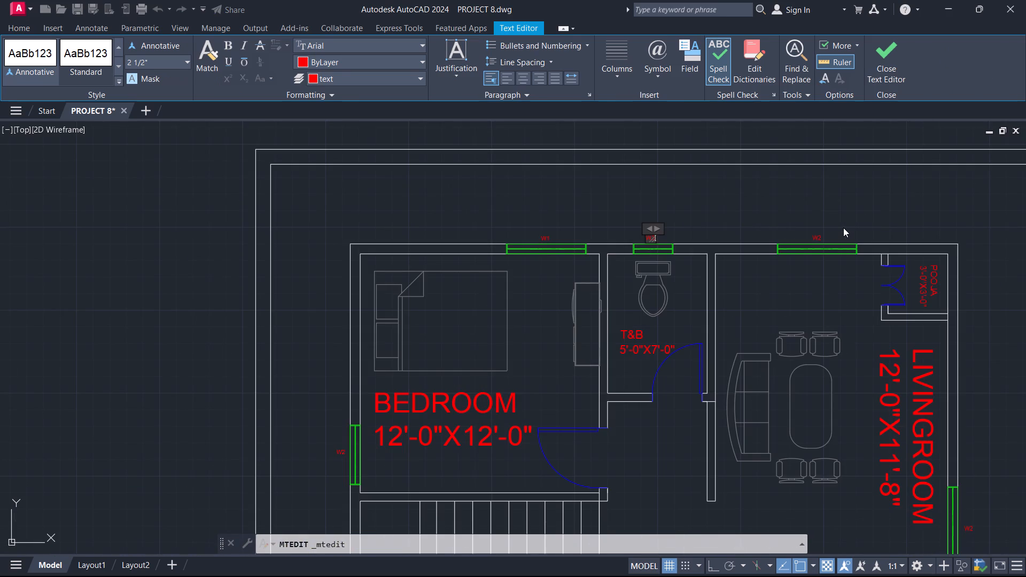
pyautogui.moveTo(822, 292); pyautogui.dragTo(526, 277, button='middle')
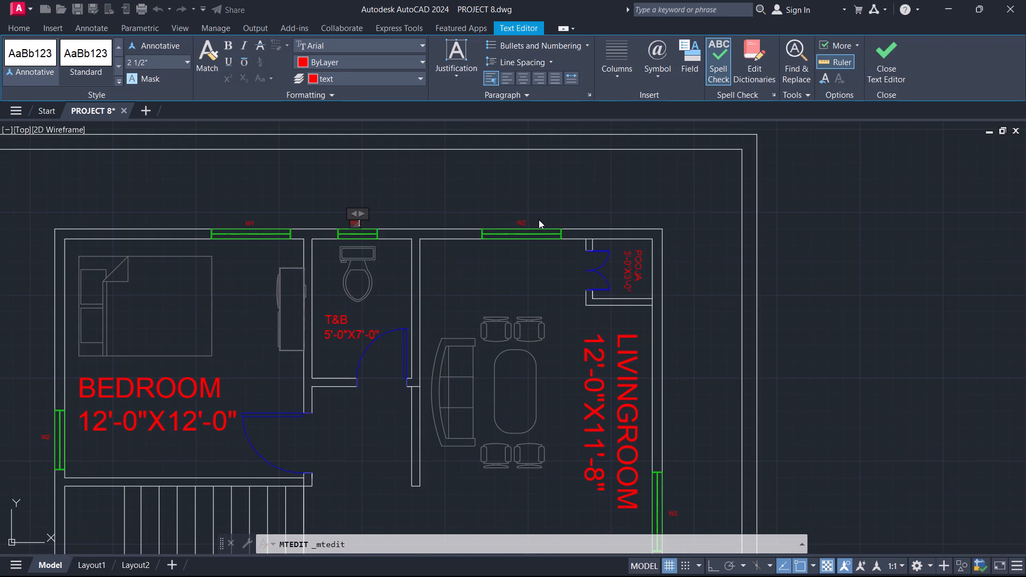
pyautogui.scroll(3, 530, 219)
pyautogui.doubleClick(504, 232)
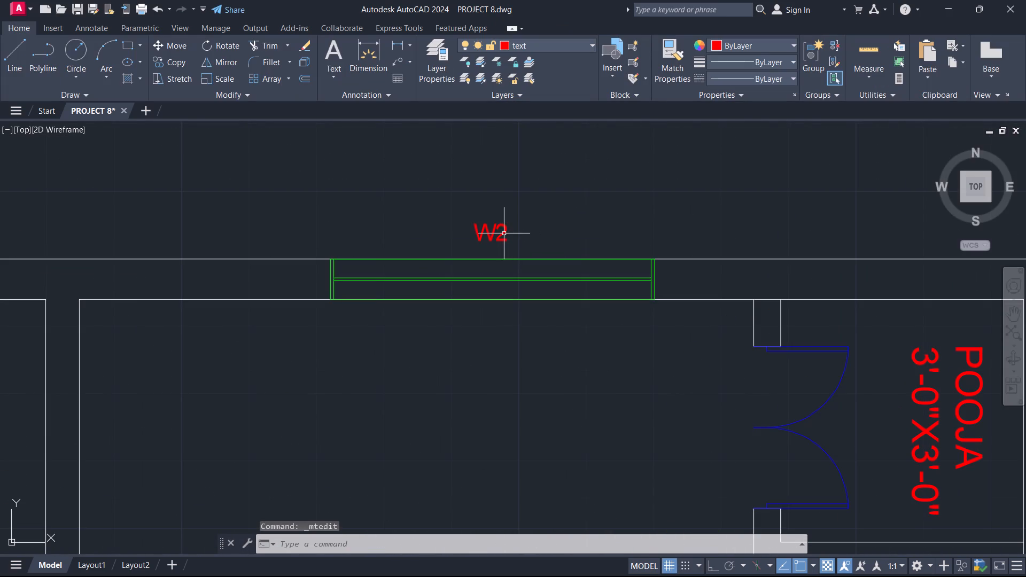
pyautogui.doubleClick(503, 231)
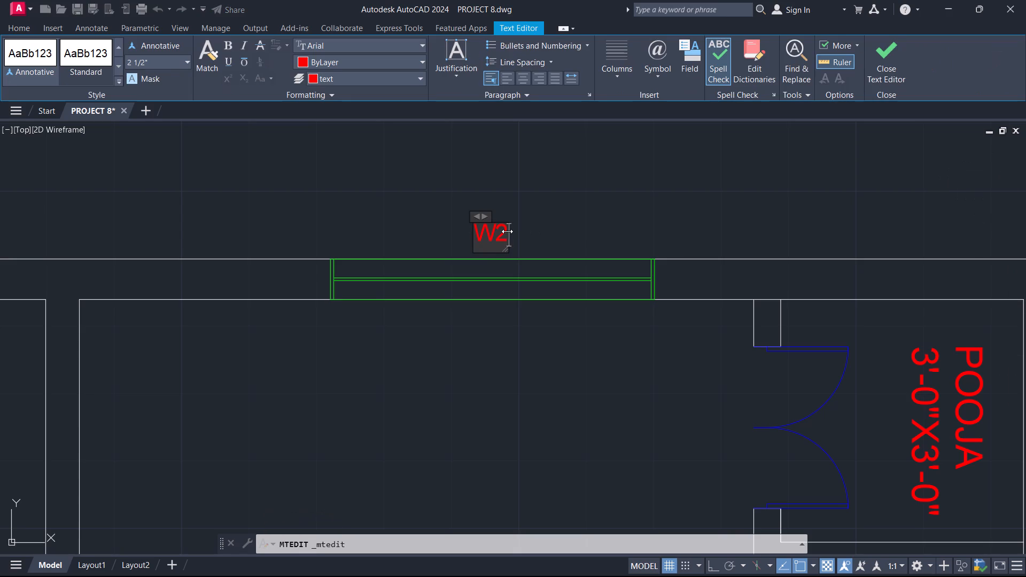
pyautogui.press('BackSpace')
pyautogui.press('1')
# Change the tag outside the first plan's living room window just above the exterior double door to W1.
pyautogui.scroll(-3, 508, 220)
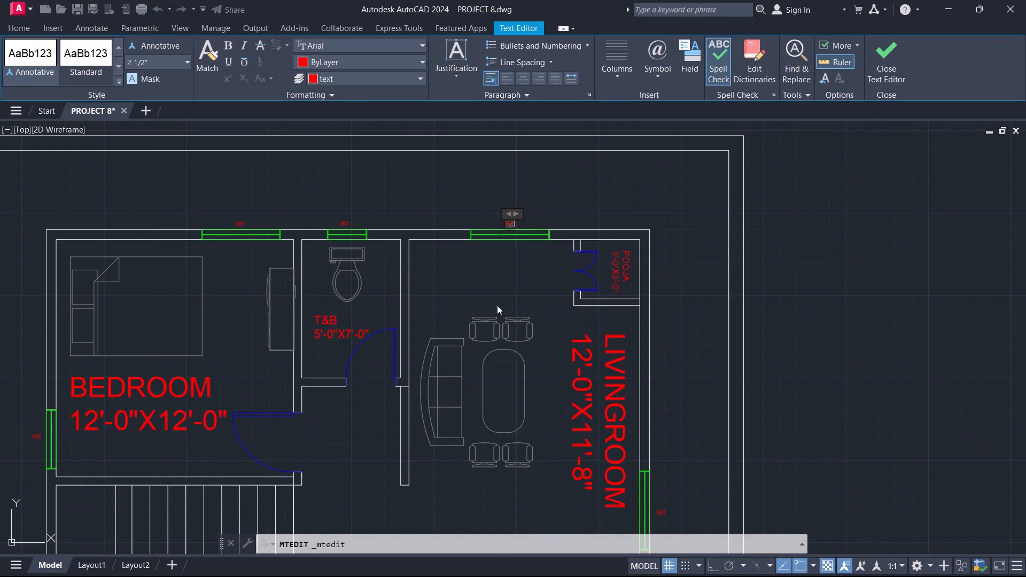
pyautogui.moveTo(439, 465); pyautogui.dragTo(586, 406, button='middle')
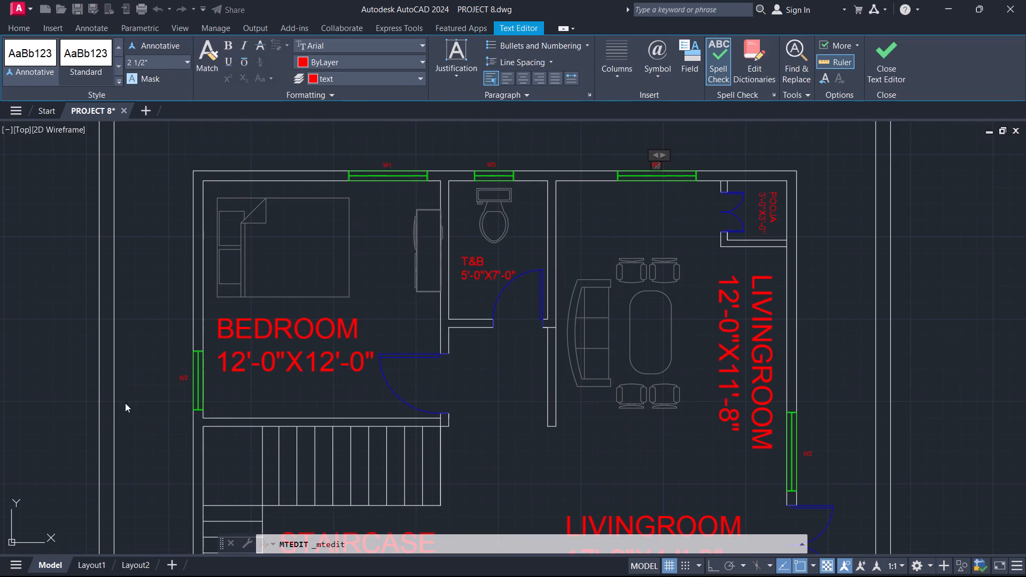
pyautogui.scroll(3, 172, 382)
pyautogui.scroll(-2, 352, 395)
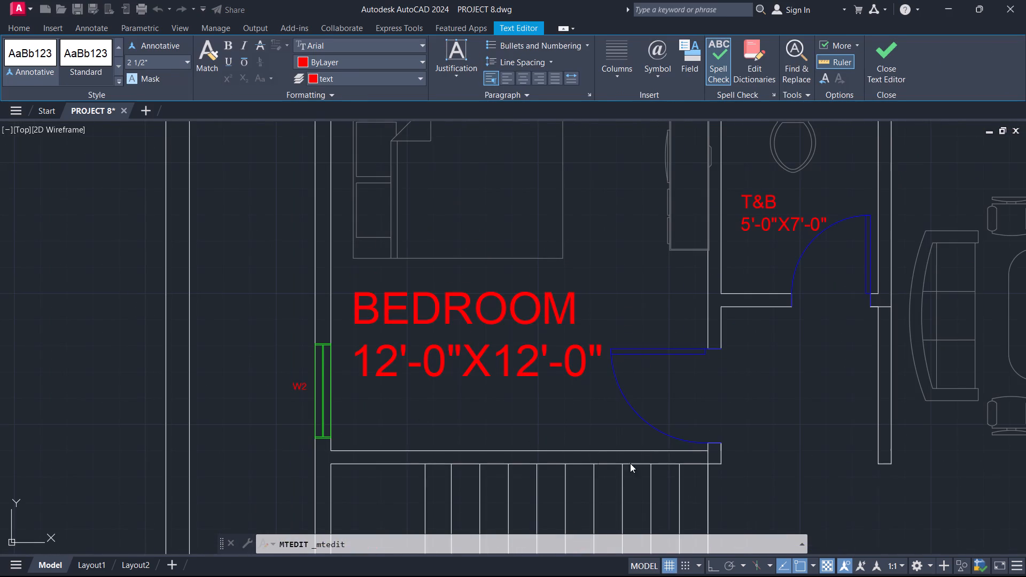
pyautogui.scroll(-2, 828, 446)
pyautogui.moveTo(1015, 465); pyautogui.dragTo(1014, 465, button='middle')
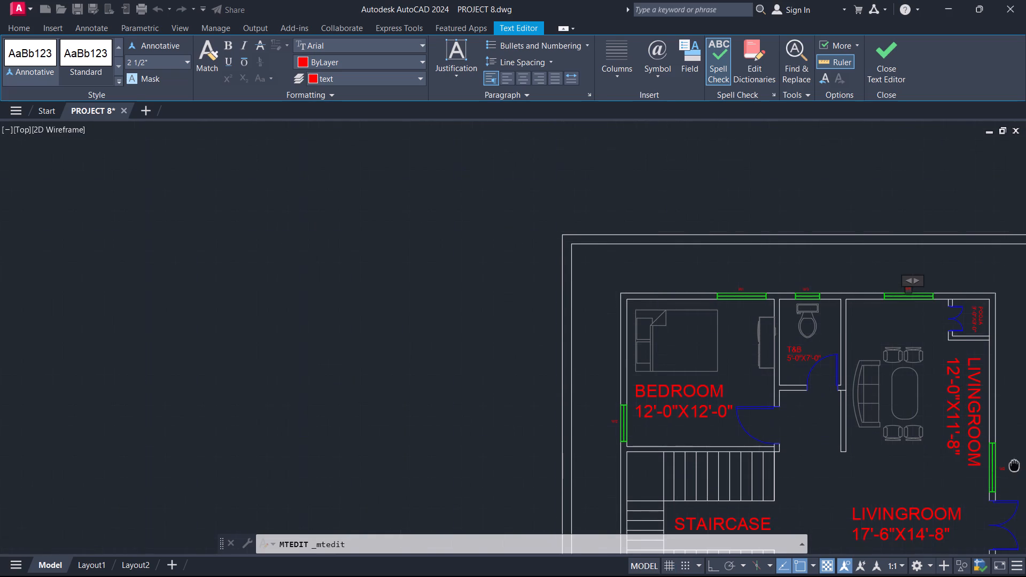
pyautogui.moveTo(1014, 465); pyautogui.dragTo(720, 399, button='middle')
pyautogui.scroll(1, 716, 410)
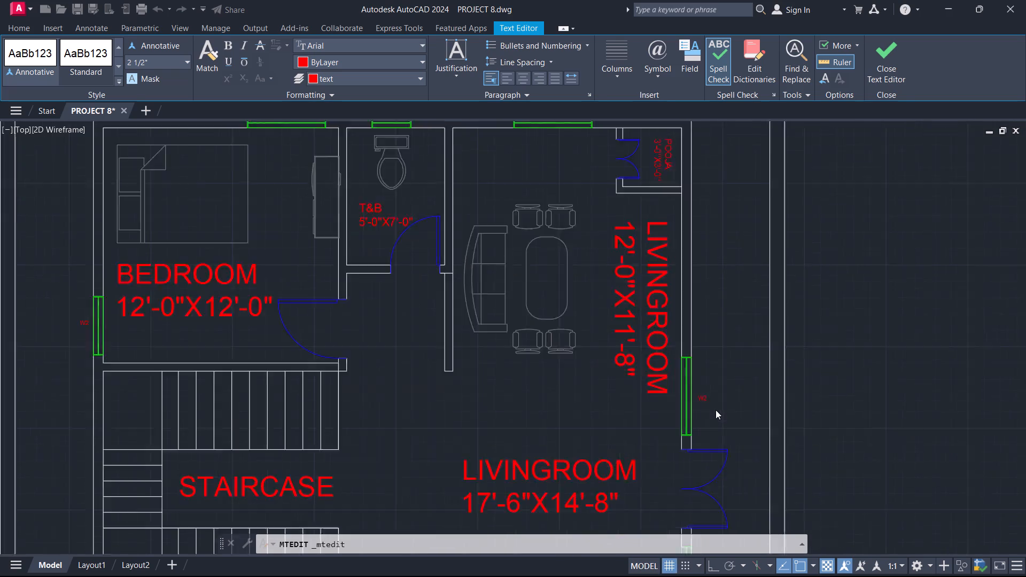
pyautogui.scroll(2, 716, 410)
pyautogui.doubleClick(683, 378)
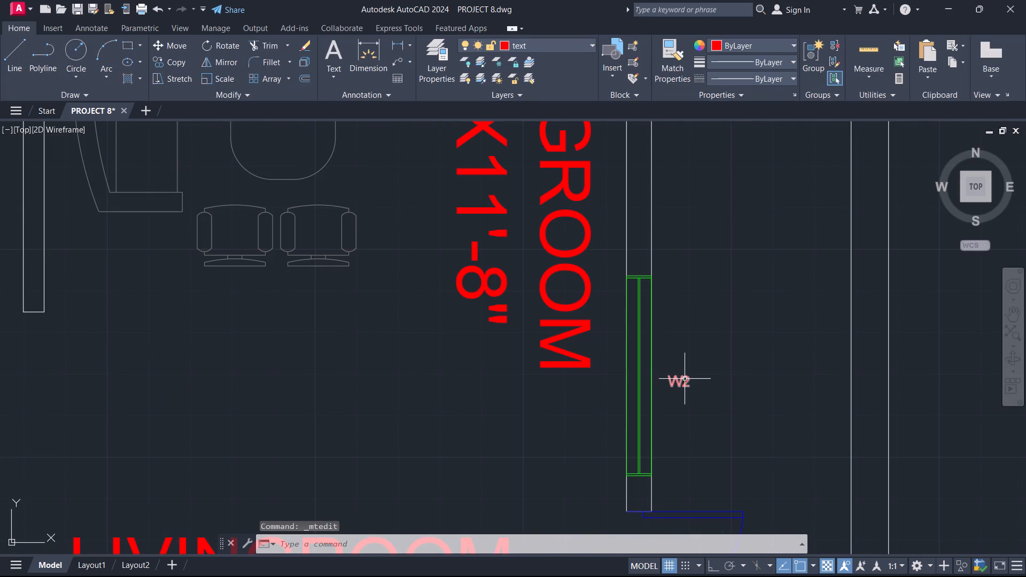
pyautogui.doubleClick(686, 379)
pyautogui.press('BackSpace')
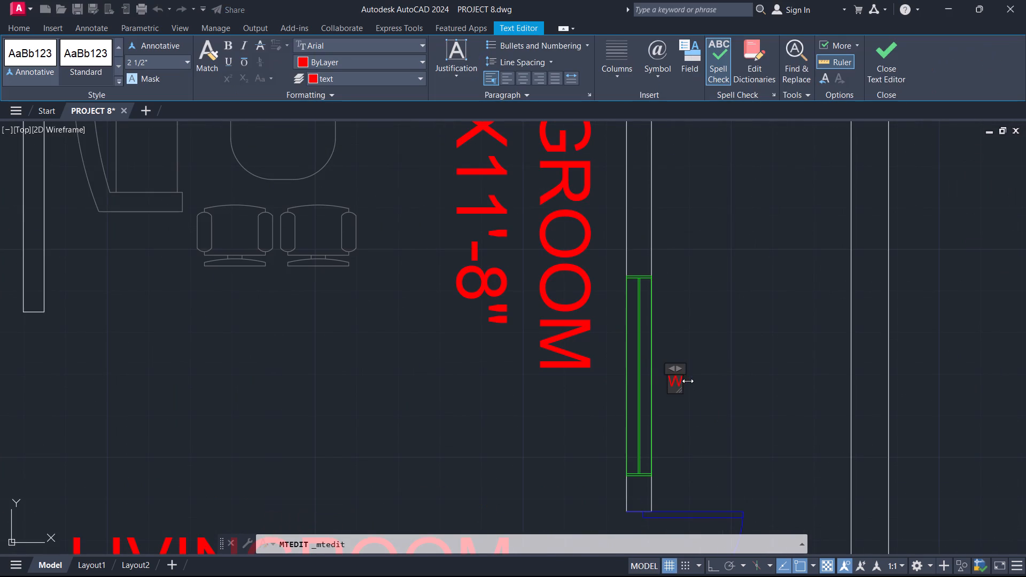
pyautogui.press('1')
# Change the tag beside the first plan's kitchen side-wall window to W3.
pyautogui.scroll(-3, 679, 363)
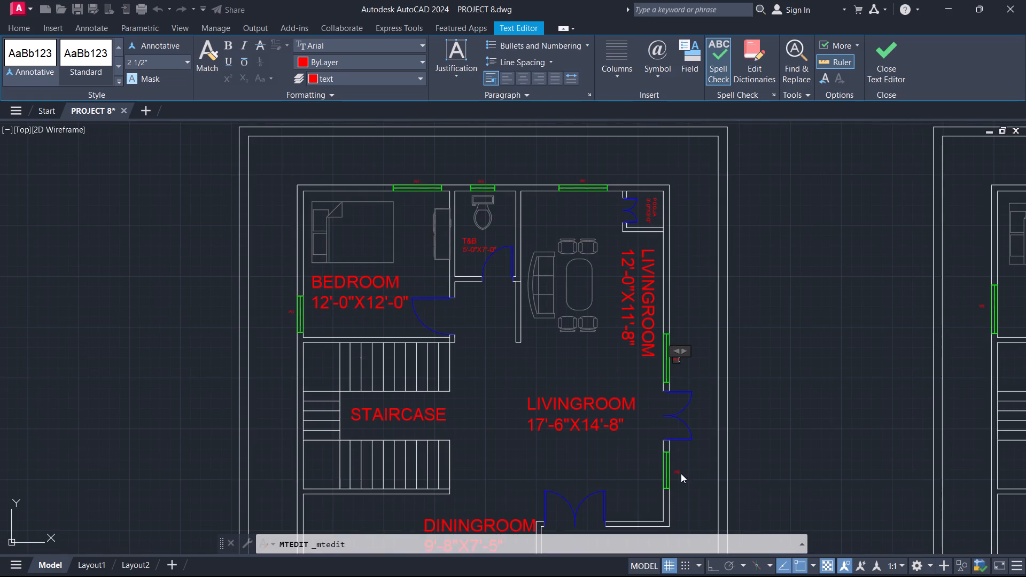
pyautogui.middleClick(681, 473)
pyautogui.scroll(1, 680, 471)
pyautogui.scroll(-2, 592, 404)
pyautogui.moveTo(587, 481); pyautogui.dragTo(588, 427, button='middle')
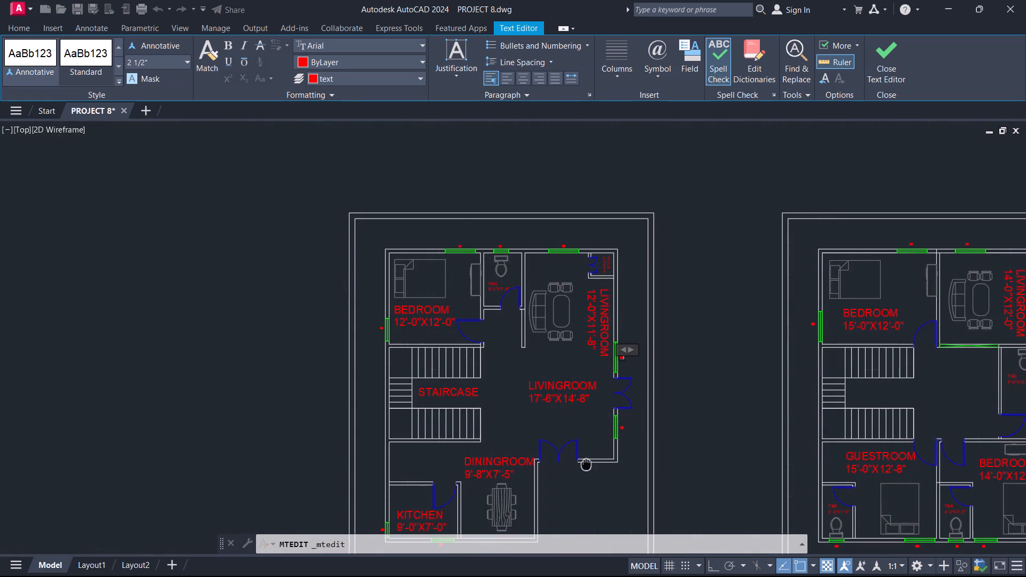
pyautogui.moveTo(588, 427); pyautogui.dragTo(572, 355, button='middle')
pyautogui.scroll(3, 409, 428)
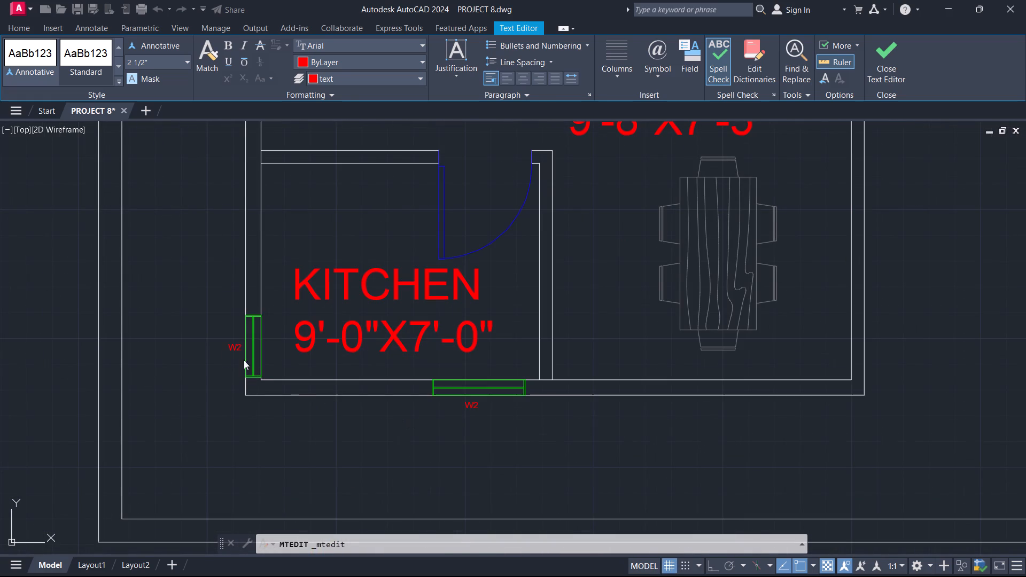
pyautogui.scroll(2, 226, 345)
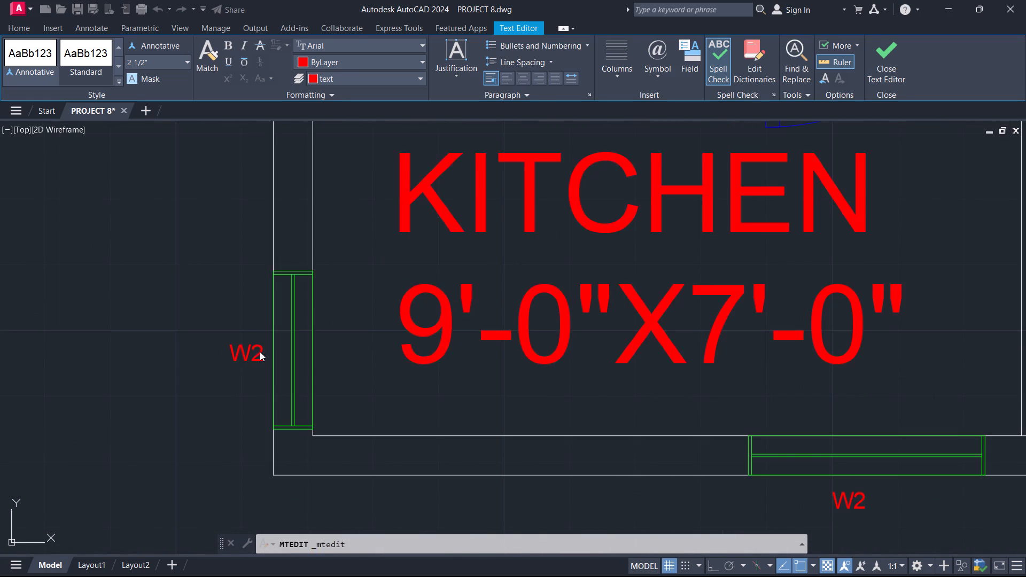
pyautogui.doubleClick(260, 352)
pyautogui.click(260, 354)
pyautogui.doubleClick(259, 355)
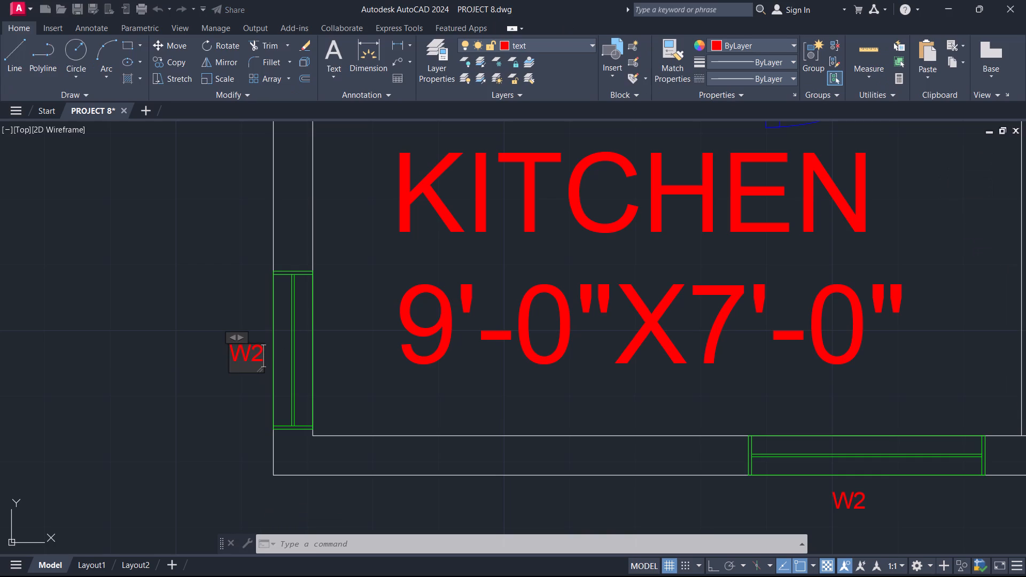
pyautogui.press('BackSpace')
pyautogui.press('3')
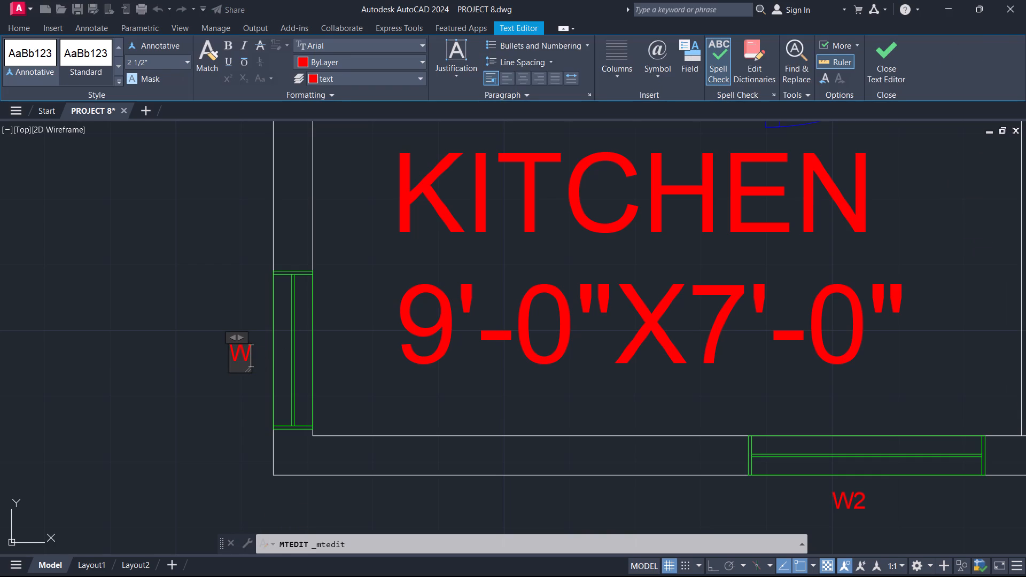
# Change the tag beside the second plan's 15'-0"X12'-0" bedroom side-wall window to W1 and save the text change.
pyautogui.scroll(-2, 189, 332)
pyautogui.scroll(-1, 615, 407)
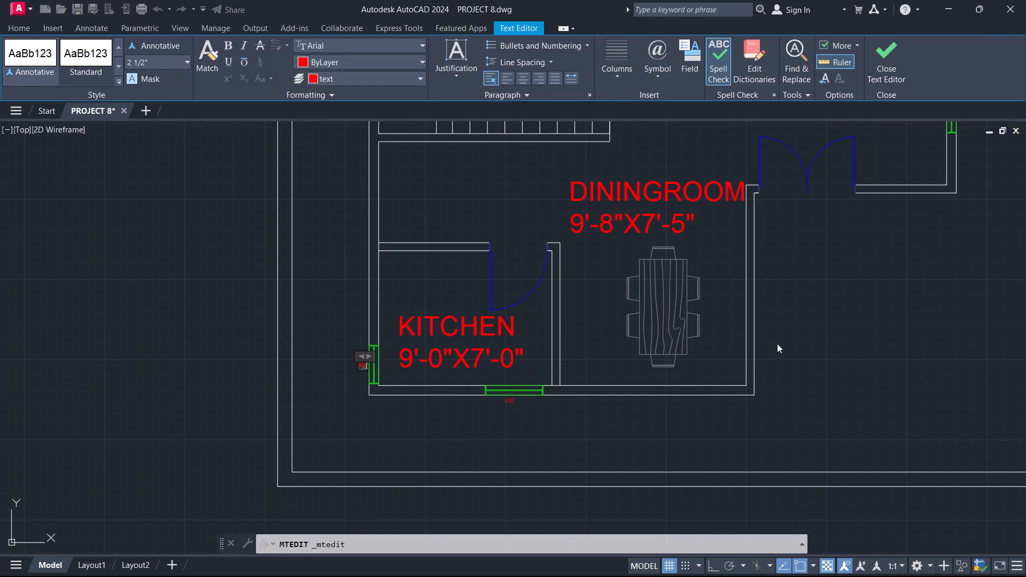
pyautogui.scroll(-1, 790, 331)
pyautogui.moveTo(790, 331); pyautogui.dragTo(782, 345, button='middle')
pyautogui.scroll(-2, 822, 316)
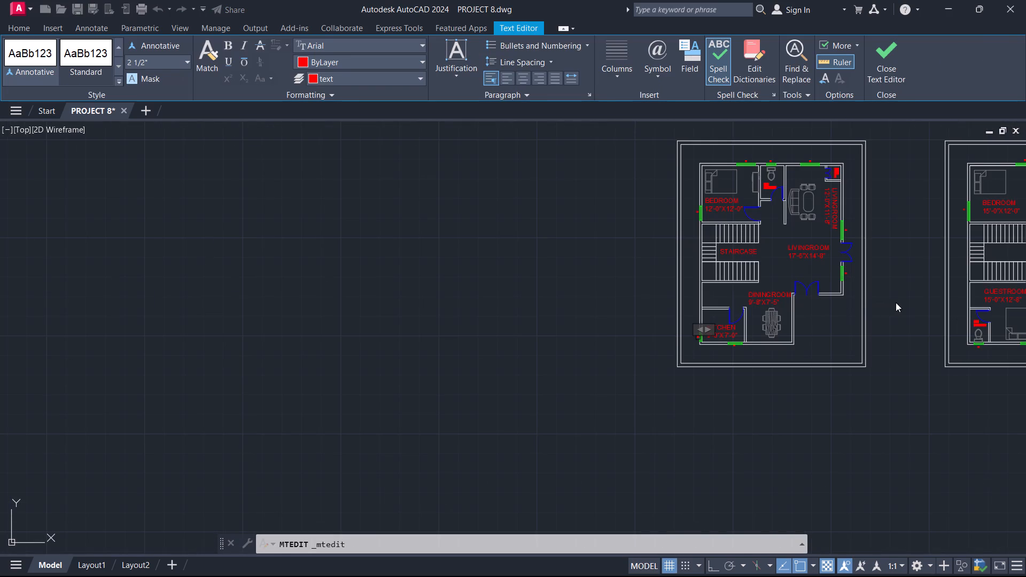
pyautogui.moveTo(908, 302); pyautogui.dragTo(500, 355, button='middle')
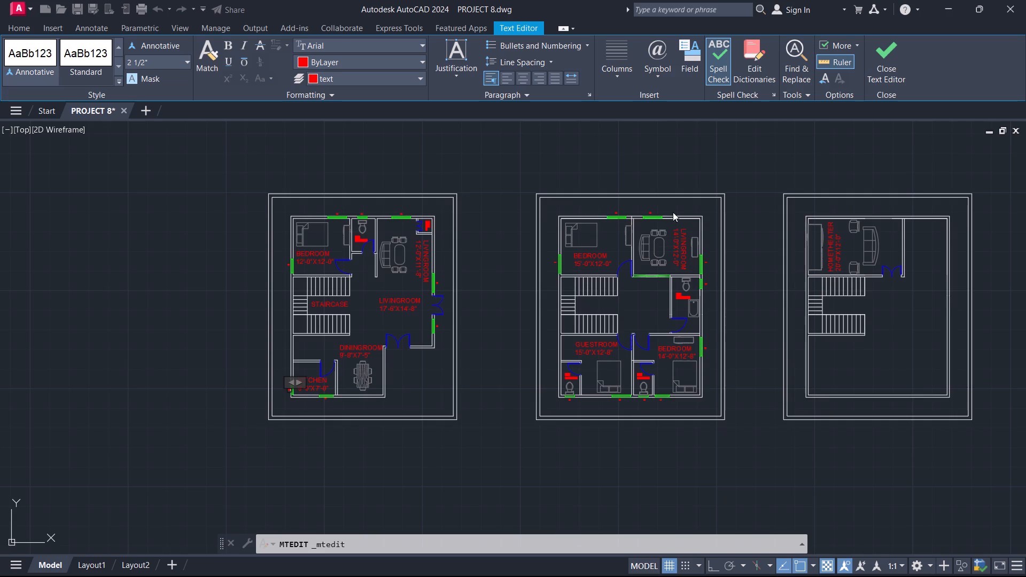
pyautogui.scroll(1, 636, 207)
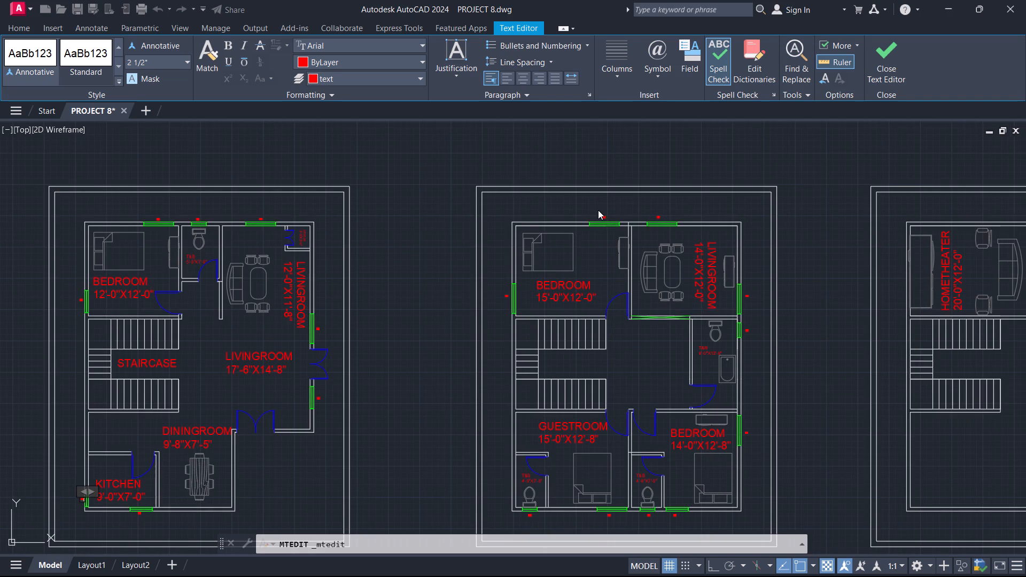
pyautogui.scroll(3, 598, 210)
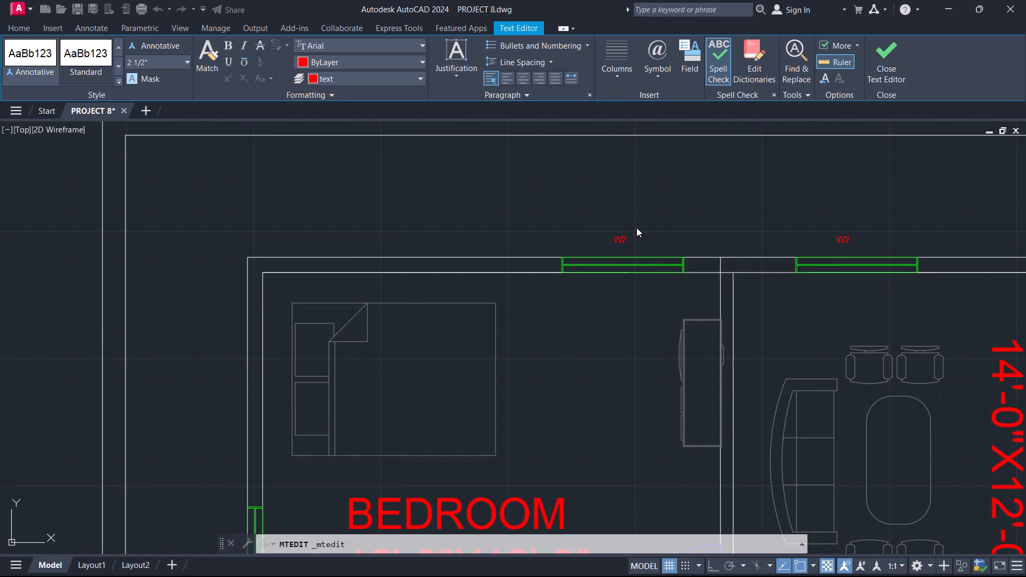
pyautogui.moveTo(636, 228); pyautogui.dragTo(470, 177, button='middle')
pyautogui.scroll(-1, 297, 430)
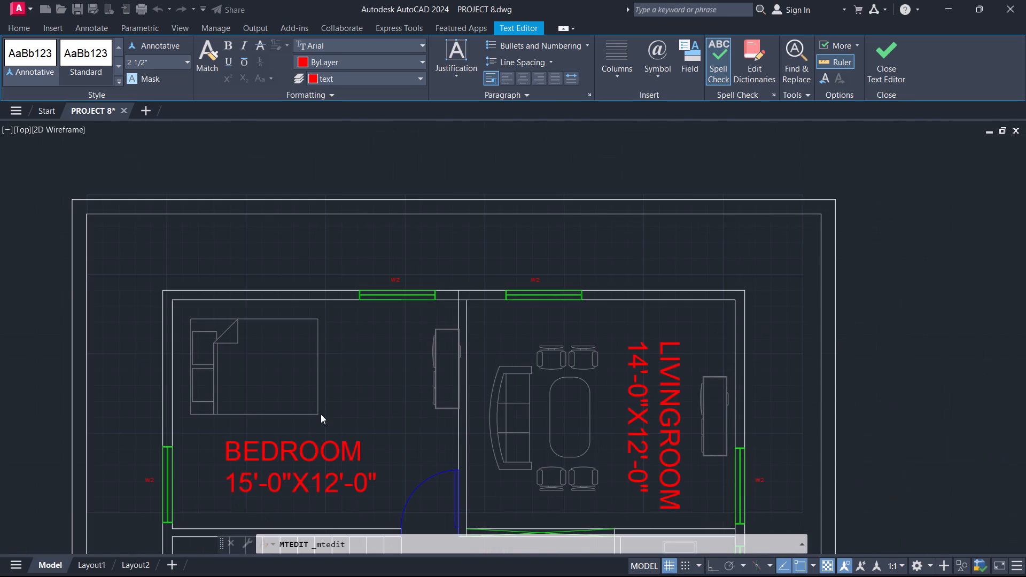
pyautogui.scroll(3, 132, 487)
pyautogui.doubleClick(198, 458)
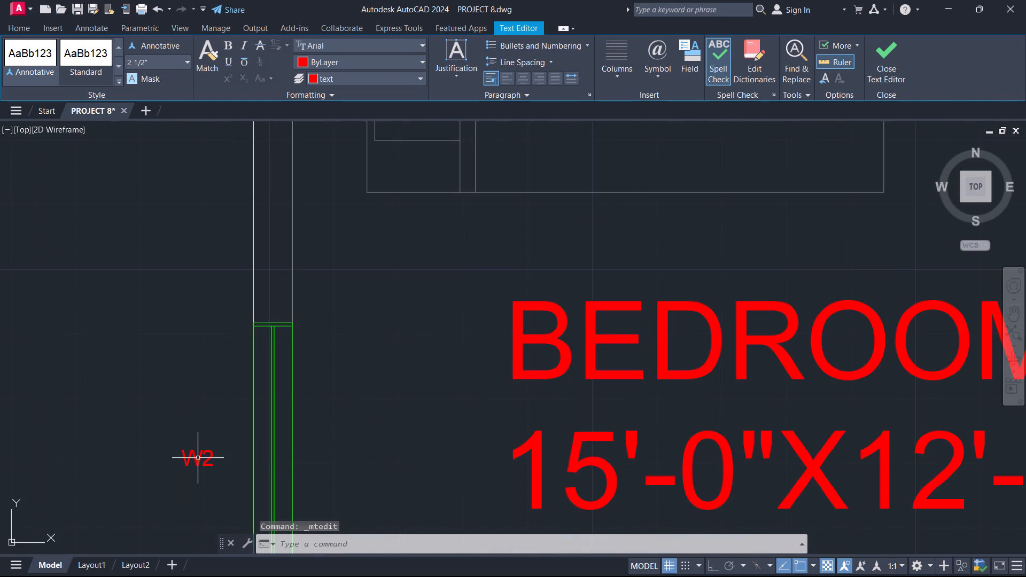
pyautogui.doubleClick(202, 459)
pyautogui.click(213, 459)
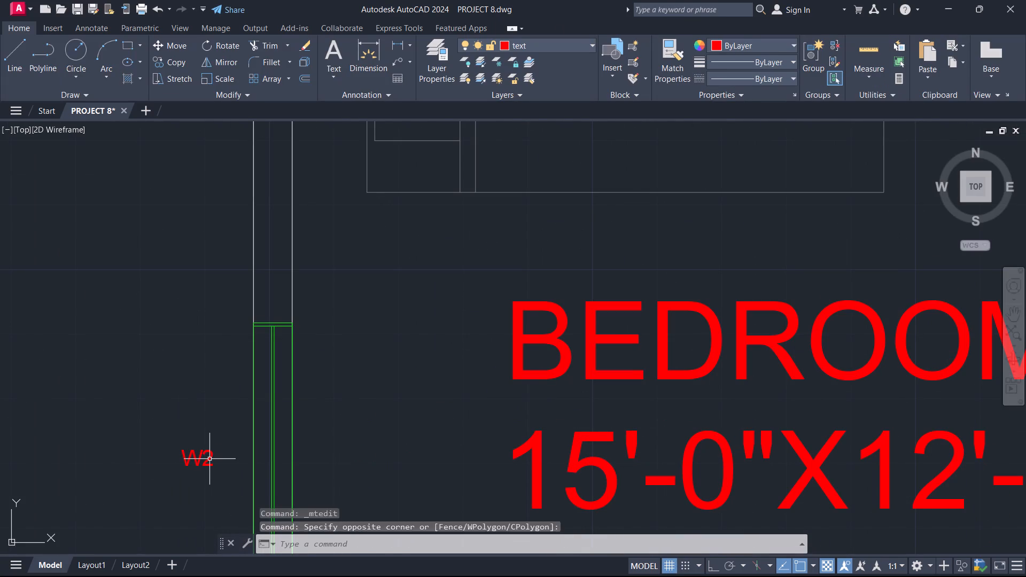
pyautogui.click(209, 459)
pyautogui.doubleClick(209, 459)
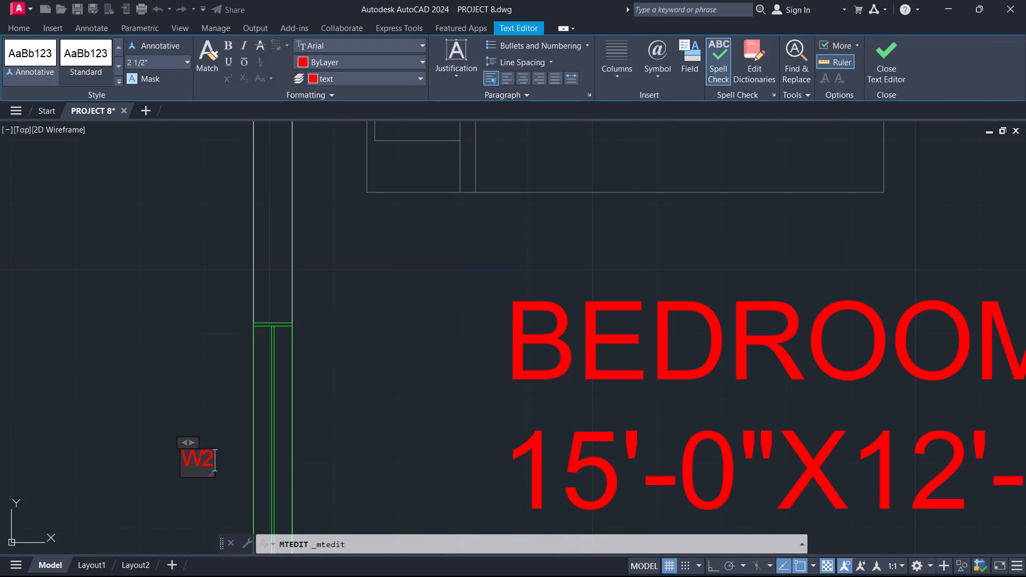
pyautogui.press('BackSpace')
pyautogui.press('1')
pyautogui.press('Escape')
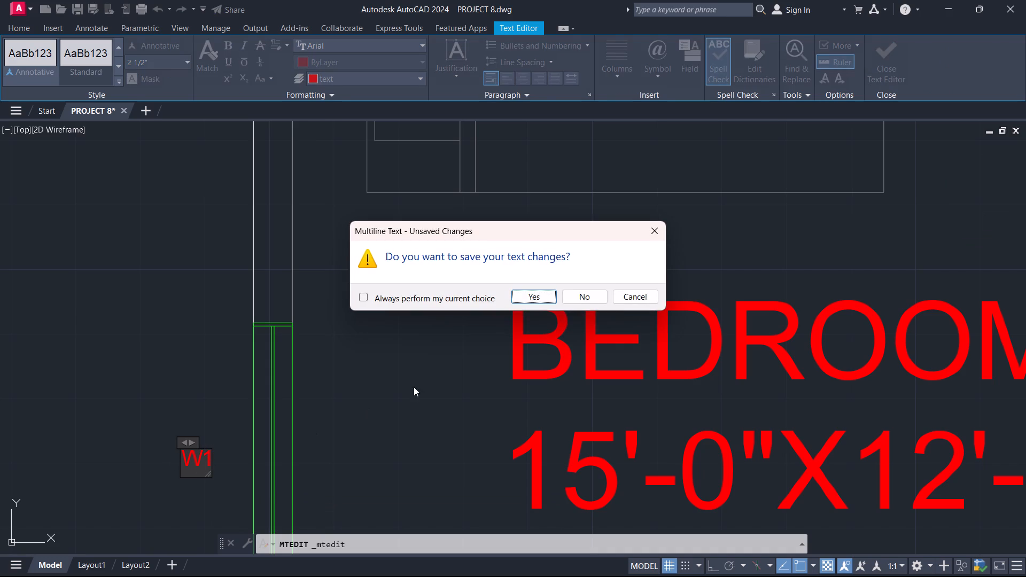
pyautogui.click(520, 291)
# Move the W1 tag beside the second plan's 15'-0"X12'-0" bedroom side window slightly closer to that window.
pyautogui.click(188, 455)
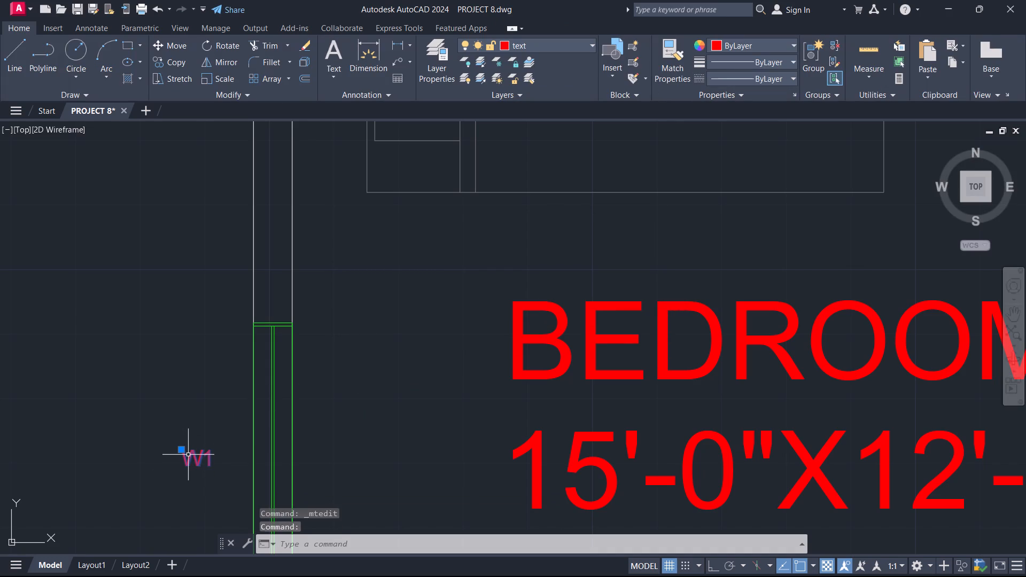
pyautogui.press('m')
pyautogui.press('Return')
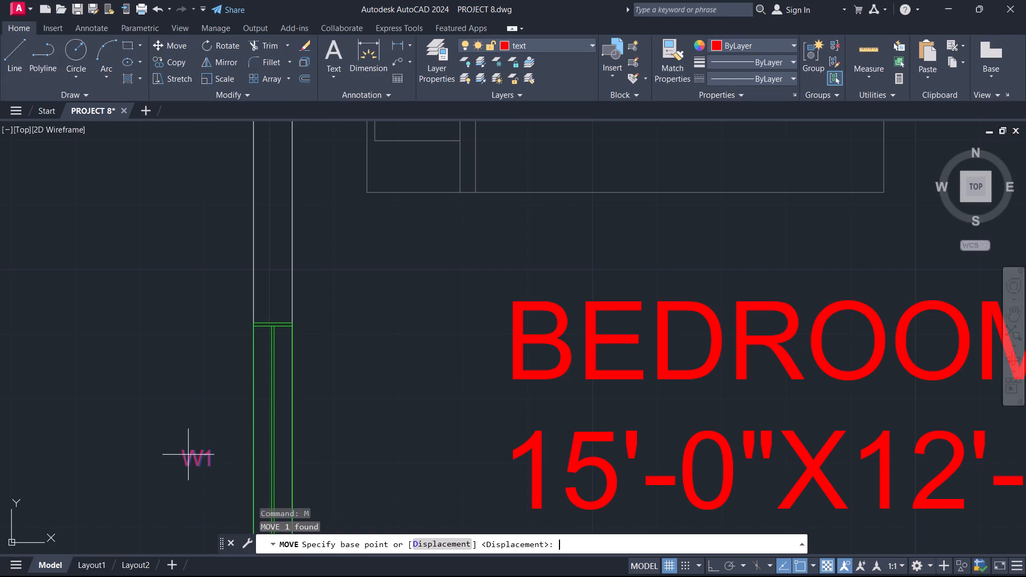
pyautogui.click(180, 448)
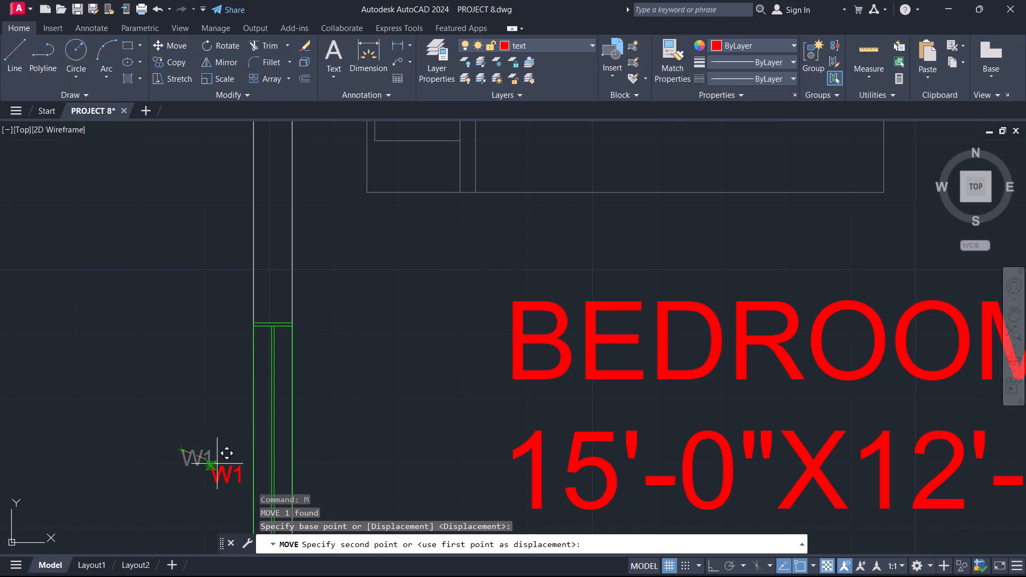
pyautogui.click(217, 464)
pyautogui.scroll(-4, 500, 346)
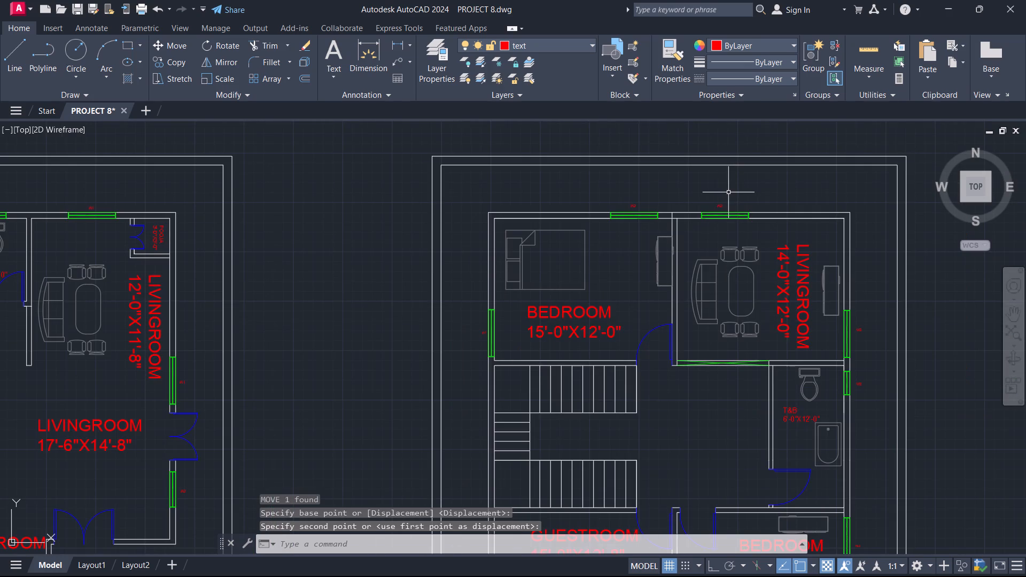
# Change the tag above the second plan's 14'-0"X12'-0" living room top-wall window to W1.
pyautogui.scroll(3, 728, 197)
pyautogui.doubleClick(688, 227)
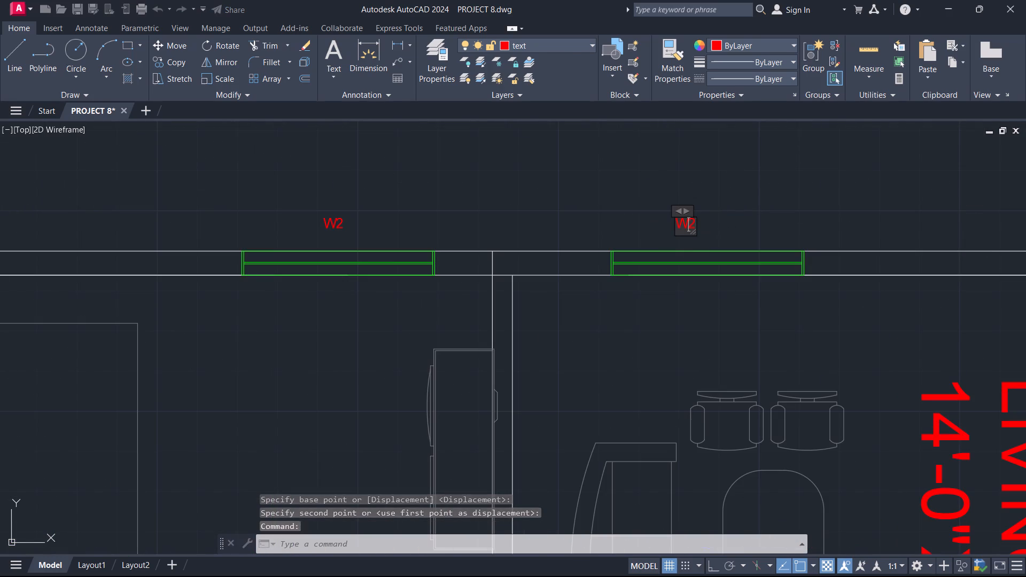
pyautogui.press('Right')
pyautogui.press('BackSpace')
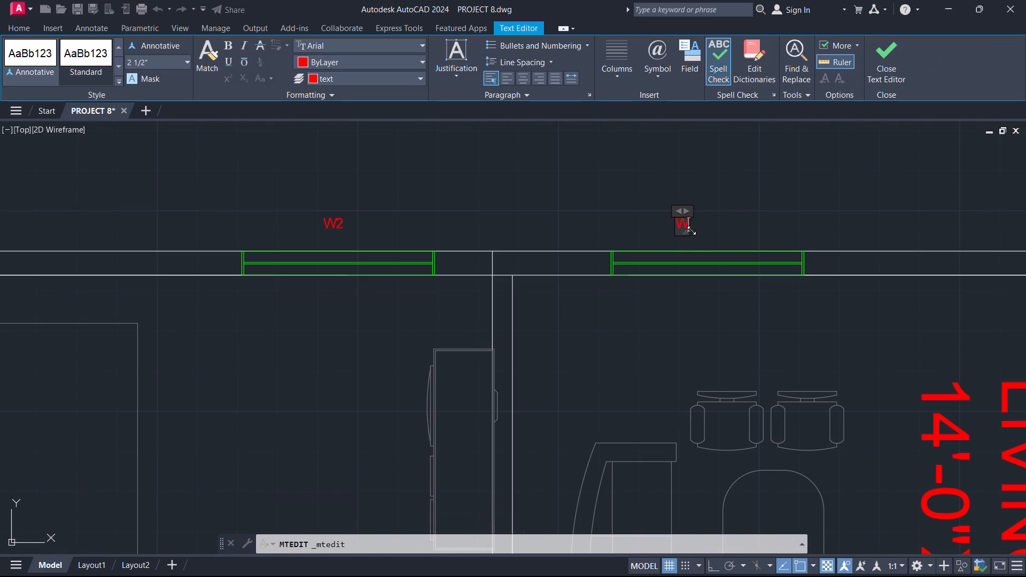
pyautogui.press('1')
pyautogui.click(729, 233)
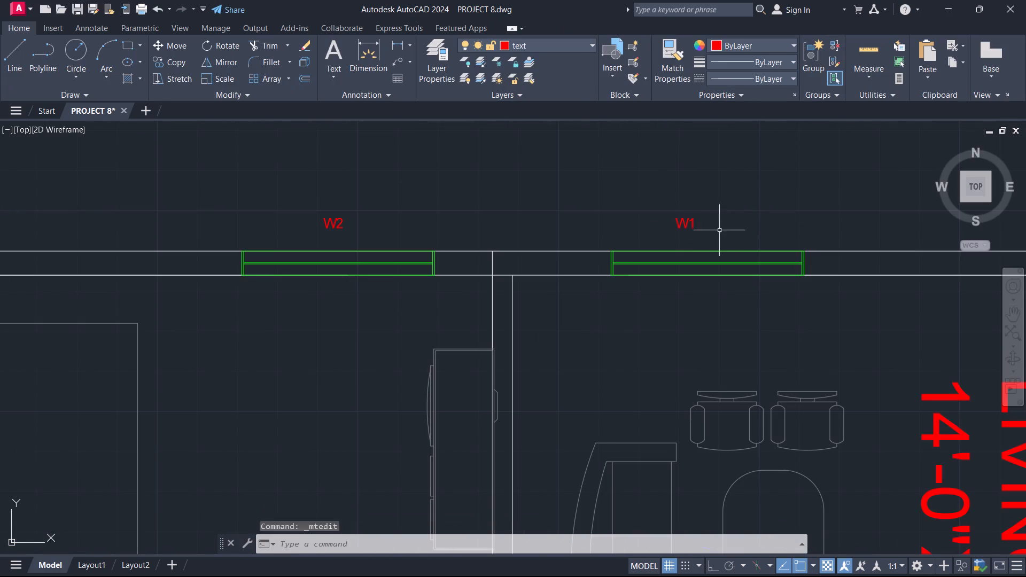
# Move the W2 and W1 tags above the second plan's two top-wall windows together slightly closer to the wall.
pyautogui.moveTo(299, 199); pyautogui.dragTo(321, 210)
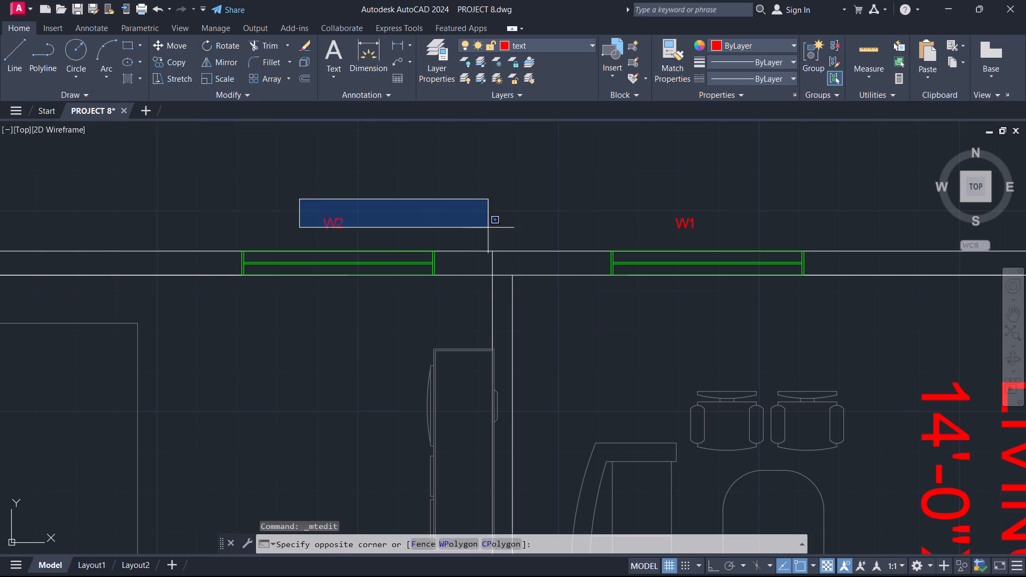
pyautogui.click(798, 236)
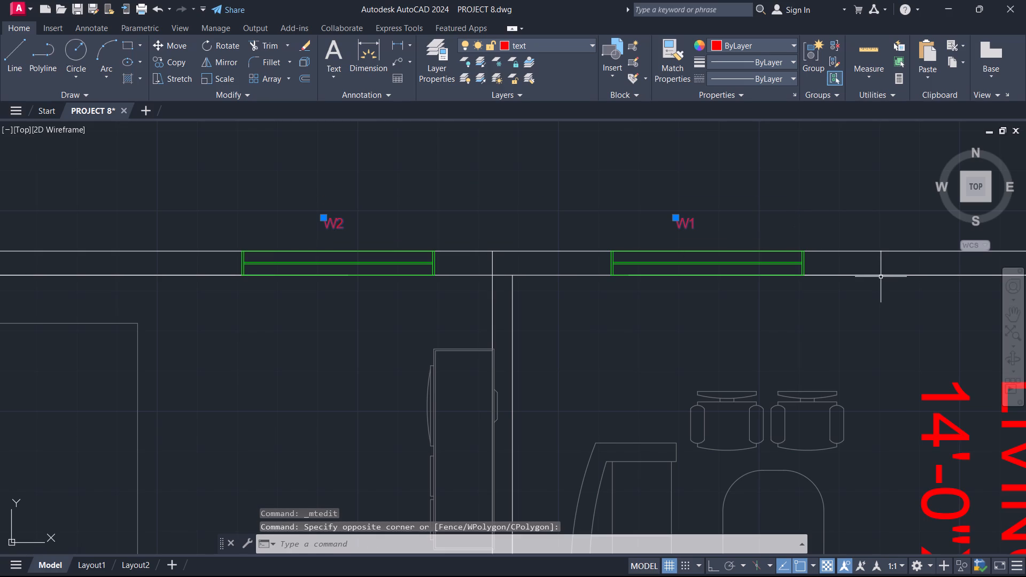
pyautogui.press('m')
pyautogui.press('Return')
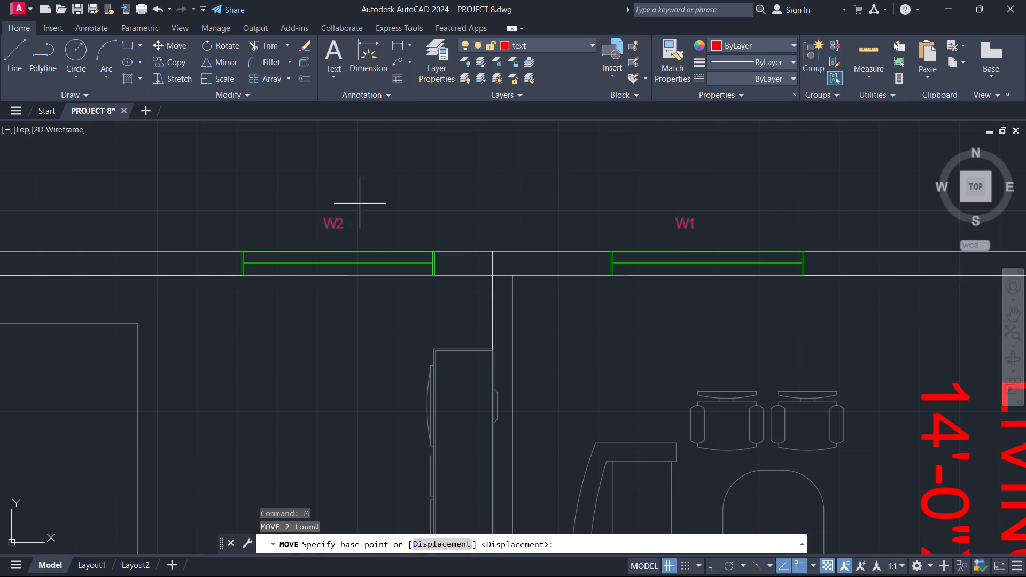
pyautogui.click(475, 209)
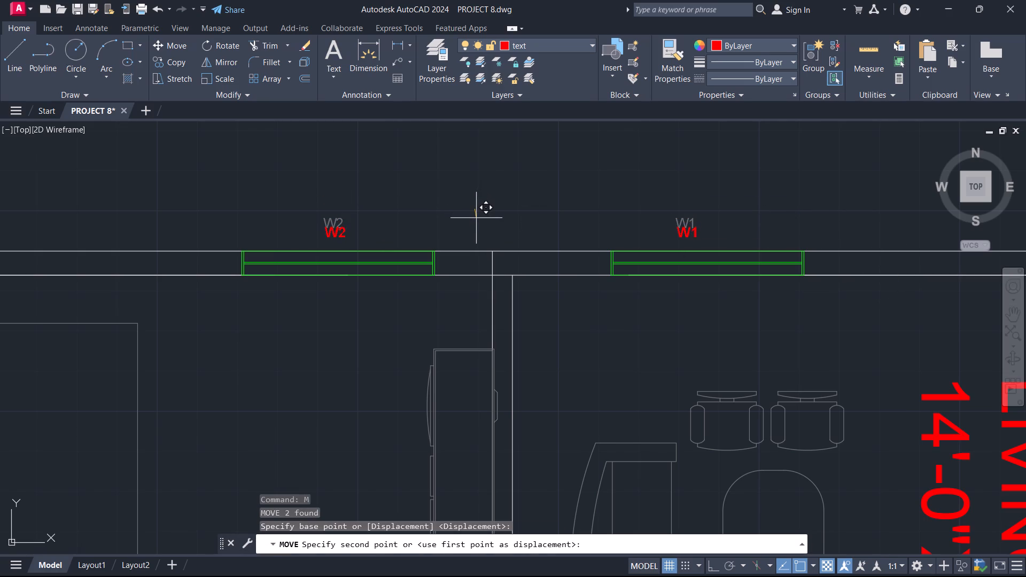
pyautogui.click(477, 223)
# Change the tag beside the second plan's 14'-0"X12'-0" living room side-wall window to W1.
pyautogui.scroll(-3, 502, 183)
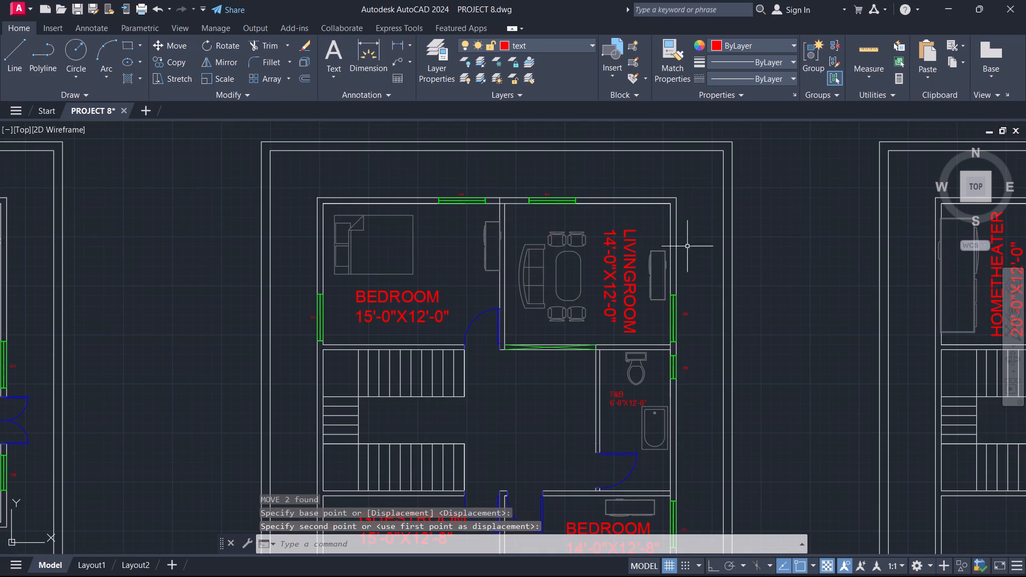
pyautogui.scroll(3, 712, 329)
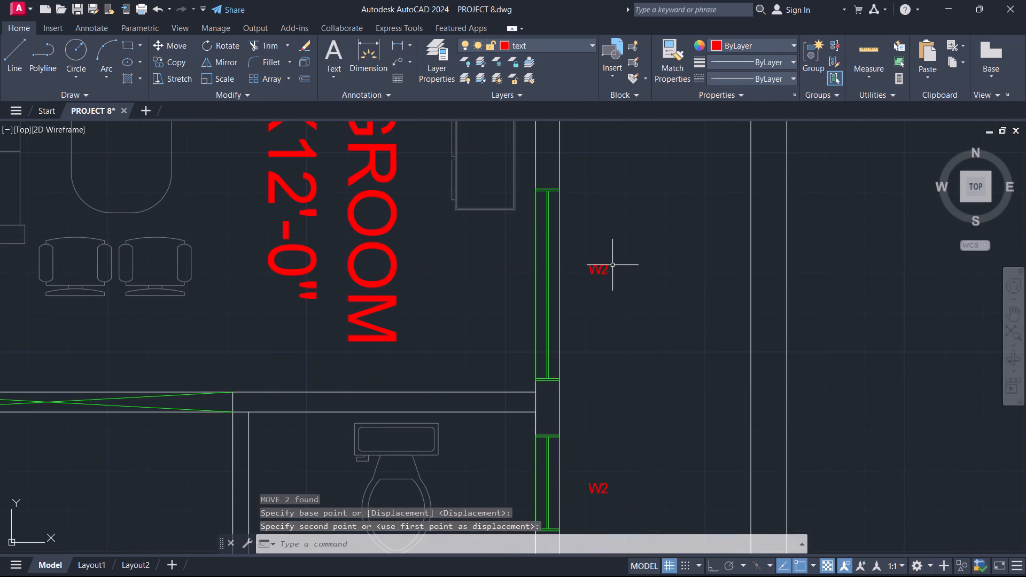
pyautogui.doubleClick(602, 270)
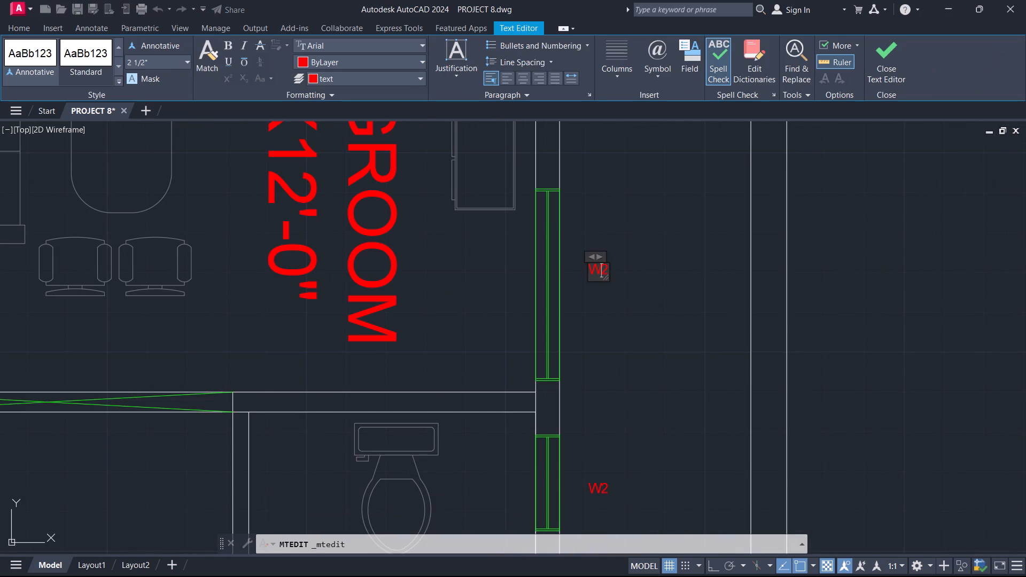
pyautogui.press('Right')
pyautogui.press('BackSpace')
pyautogui.press('1')
# Change the tag beside the second plan's 6'-0"X12'-0" T&B side-wall window to W3 and save the text change.
pyautogui.moveTo(618, 467); pyautogui.dragTo(628, 323, button='middle')
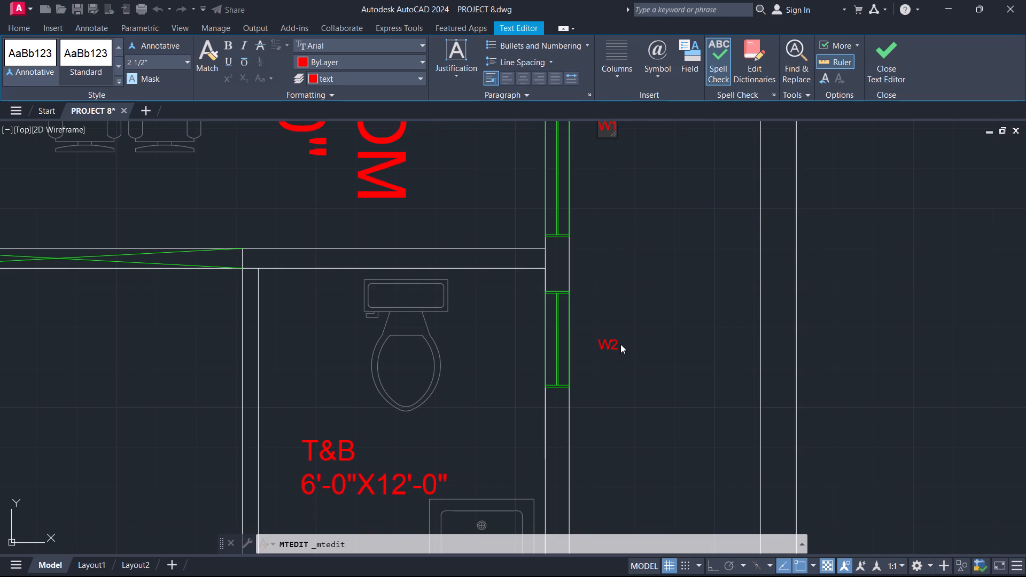
pyautogui.doubleClick(615, 341)
pyautogui.doubleClick(615, 348)
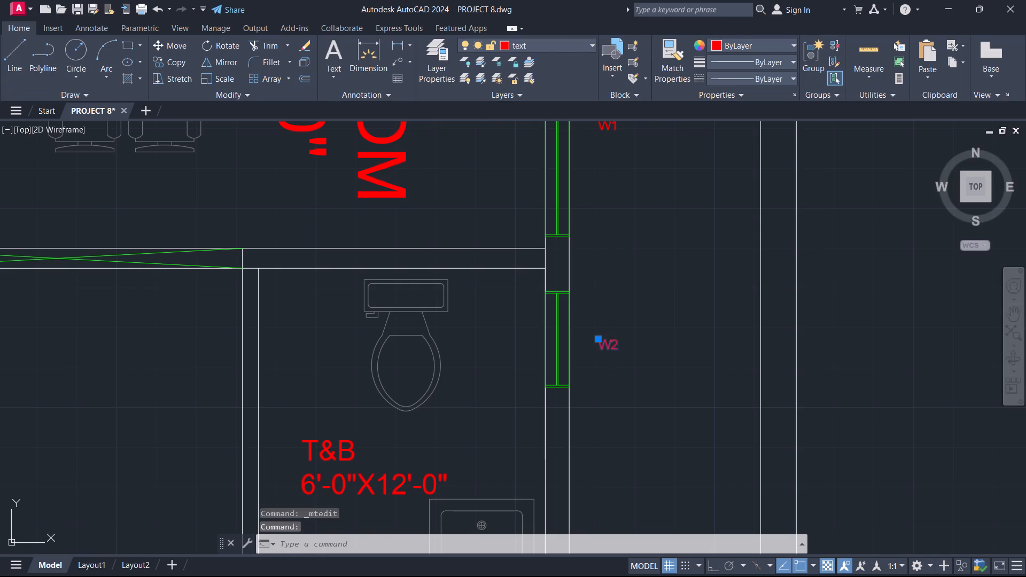
pyautogui.press('Right')
pyautogui.press('BackSpace')
pyautogui.press('3')
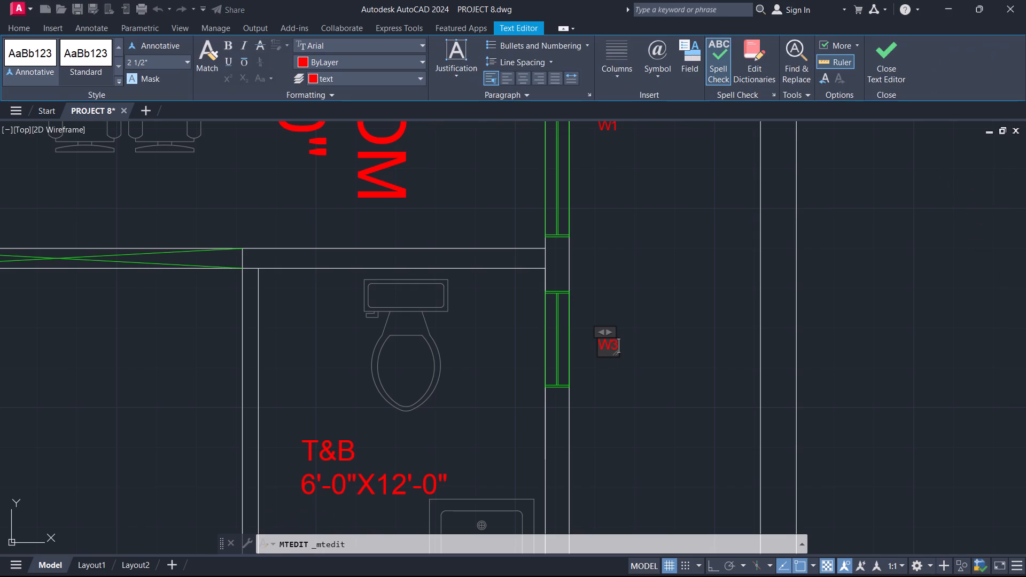
pyautogui.click(647, 331)
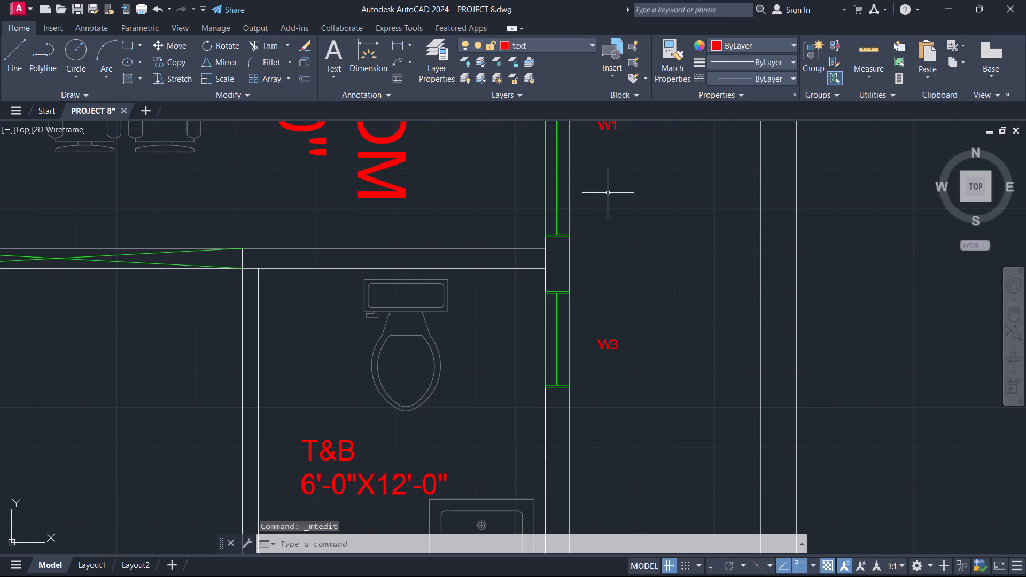
# Move the W1 and W3 tags beside the second plan's living room and T&B side windows together closer to the wall.
pyautogui.scroll(-1, 608, 193)
pyautogui.click(607, 152)
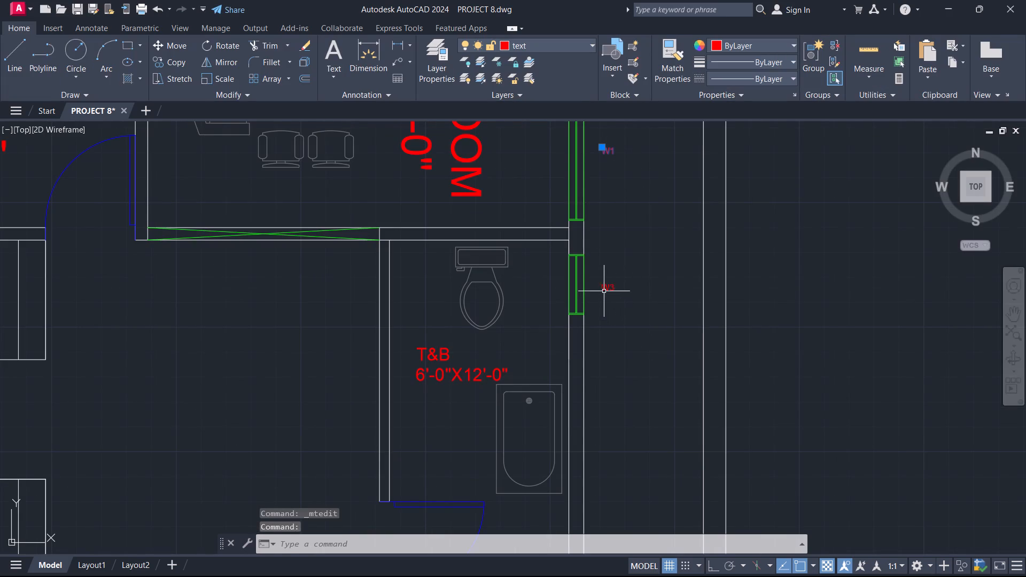
pyautogui.click(604, 290)
pyautogui.press('m')
pyautogui.press('Return')
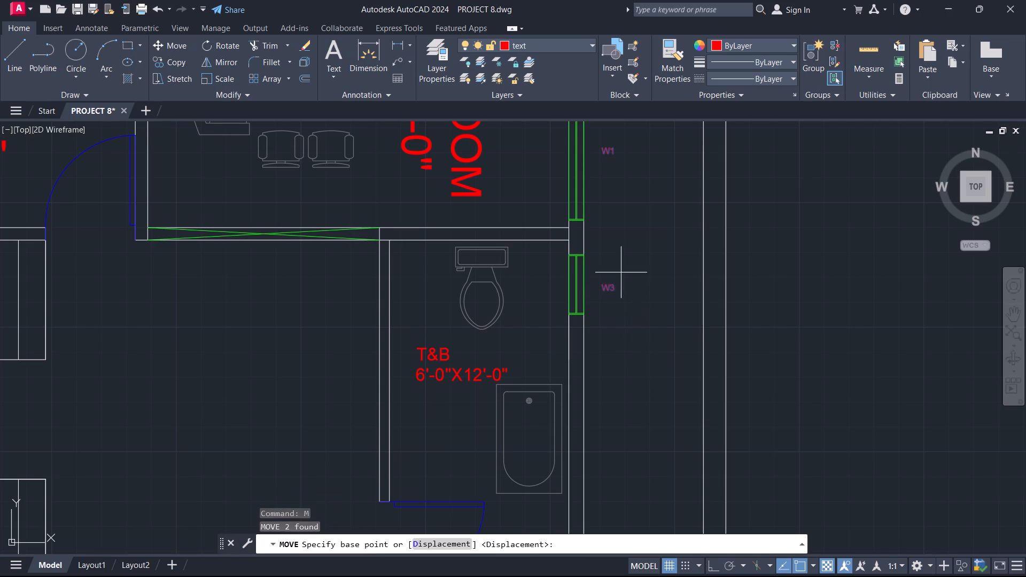
pyautogui.click(623, 235)
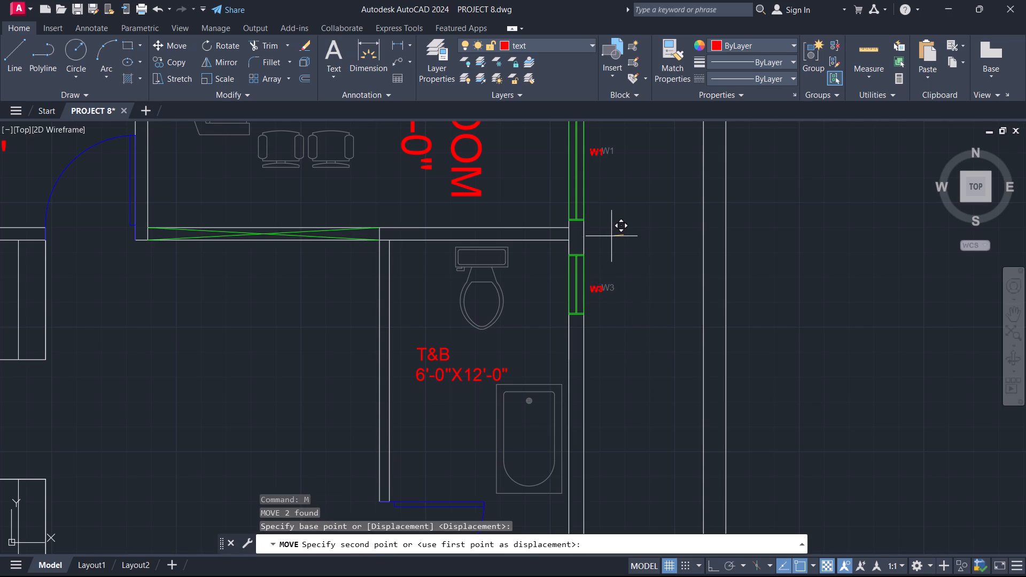
pyautogui.click(611, 236)
# Change the tag beside the second plan's 14'-0"X12'-8" bedroom side-wall window to W1 and save the text change.
pyautogui.scroll(-2, 616, 236)
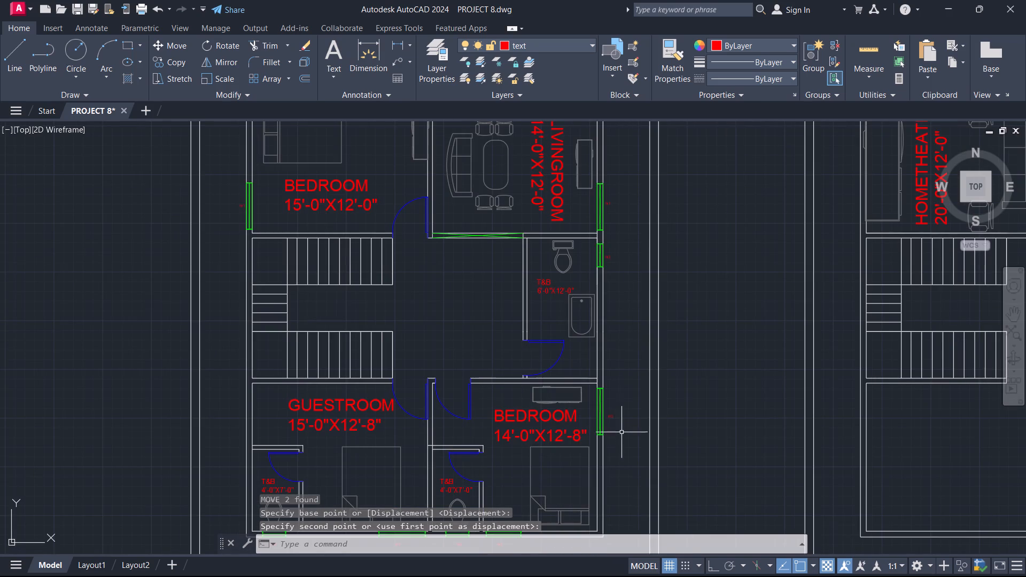
pyautogui.scroll(3, 621, 434)
pyautogui.scroll(-2, 633, 358)
pyautogui.moveTo(639, 400); pyautogui.dragTo(643, 381, button='middle')
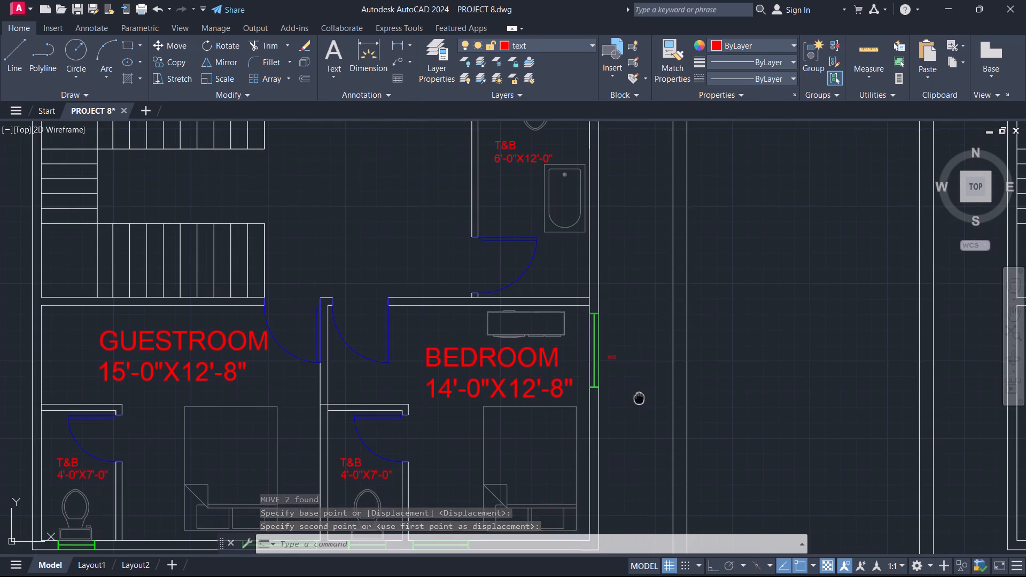
pyautogui.moveTo(643, 381); pyautogui.dragTo(653, 262, button='middle')
pyautogui.scroll(2, 631, 216)
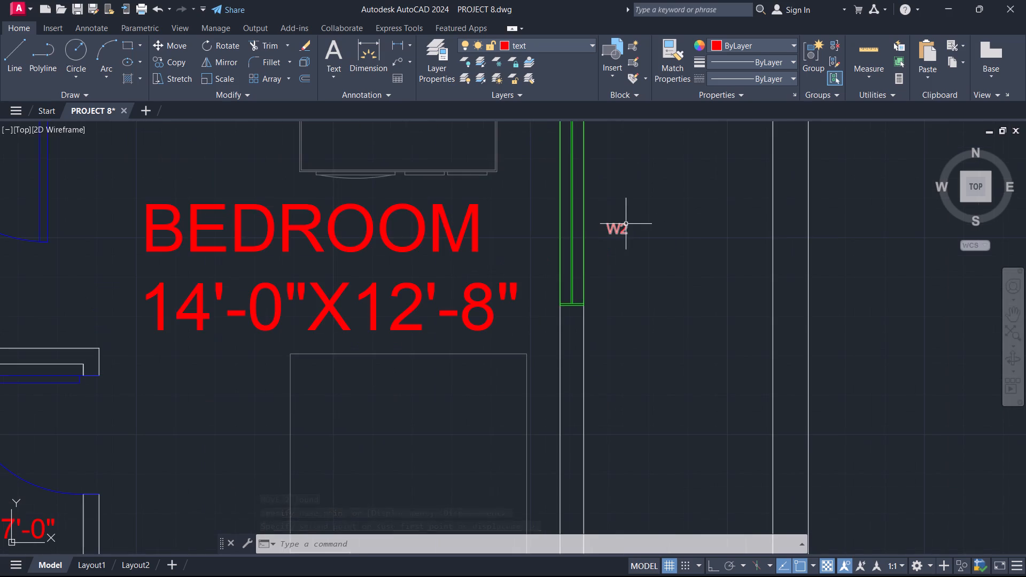
pyautogui.doubleClick(626, 224)
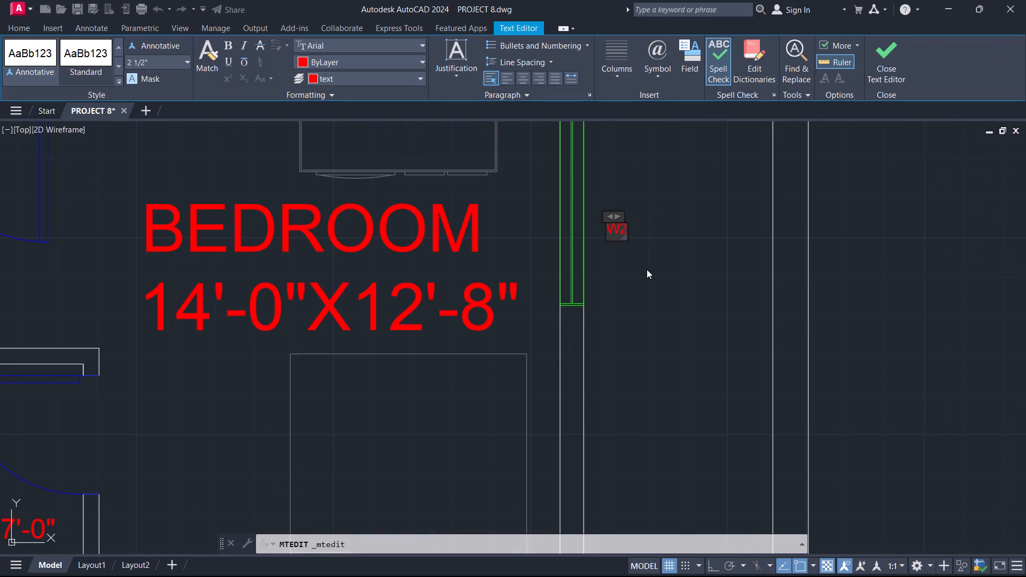
pyautogui.press('BackSpace')
pyautogui.press('1')
pyautogui.click(650, 222)
# Move the W1 tag beside the second plan's 14'-0"X12'-8" bedroom side window slightly closer to that window.
pyautogui.click(620, 223)
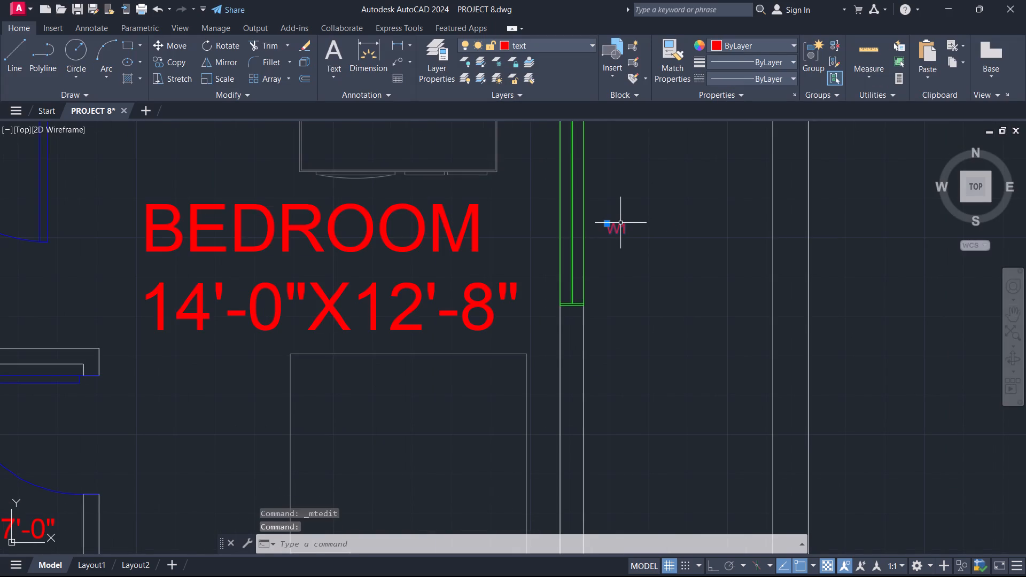
pyautogui.press('m')
pyautogui.press('Return')
pyautogui.click(603, 224)
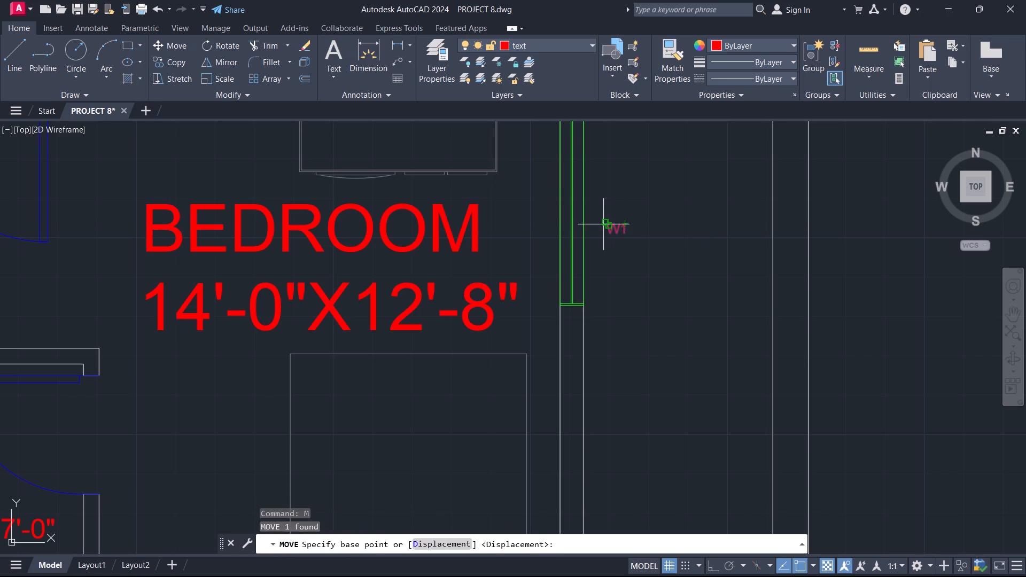
pyautogui.click(592, 227)
# Change the tag below the window of the 4'-0"X7'-0" T&B in the second plan's 14'-0"X12'-8" bedroom to W3.
pyautogui.scroll(-2, 623, 225)
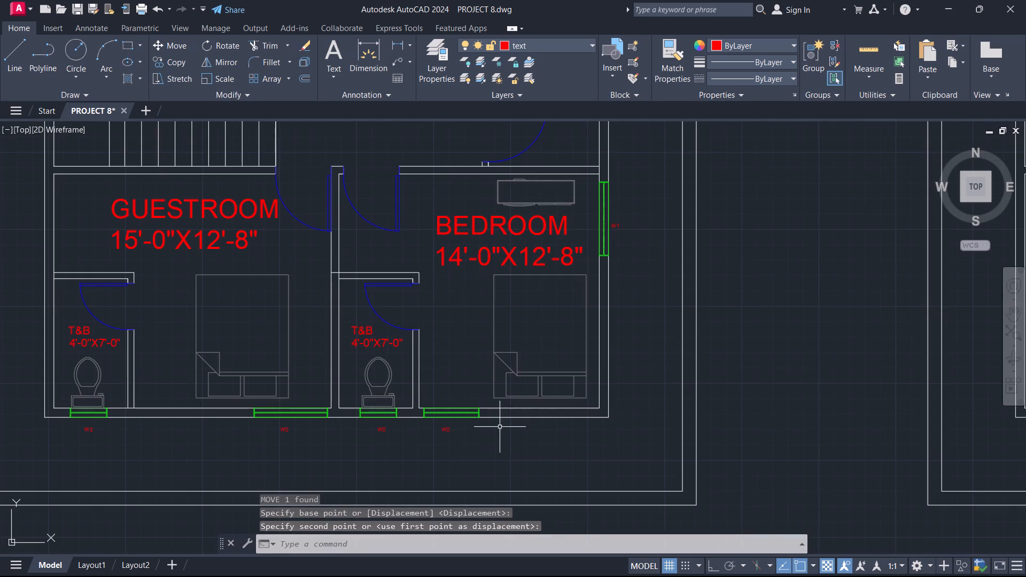
pyautogui.scroll(2, 447, 438)
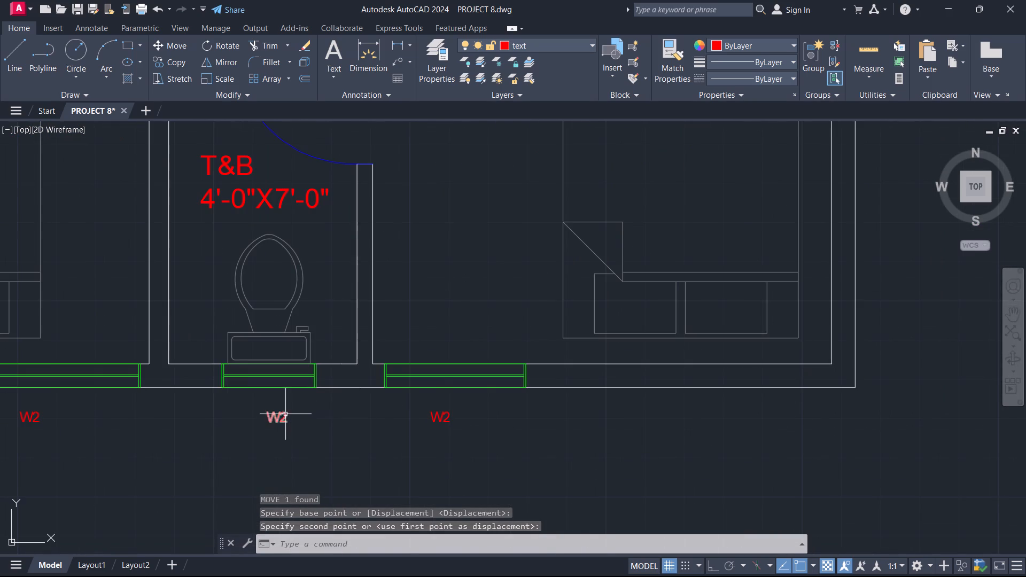
pyautogui.scroll(-2, 290, 411)
pyautogui.moveTo(292, 425); pyautogui.dragTo(348, 396, button='middle')
pyautogui.scroll(2, 347, 392)
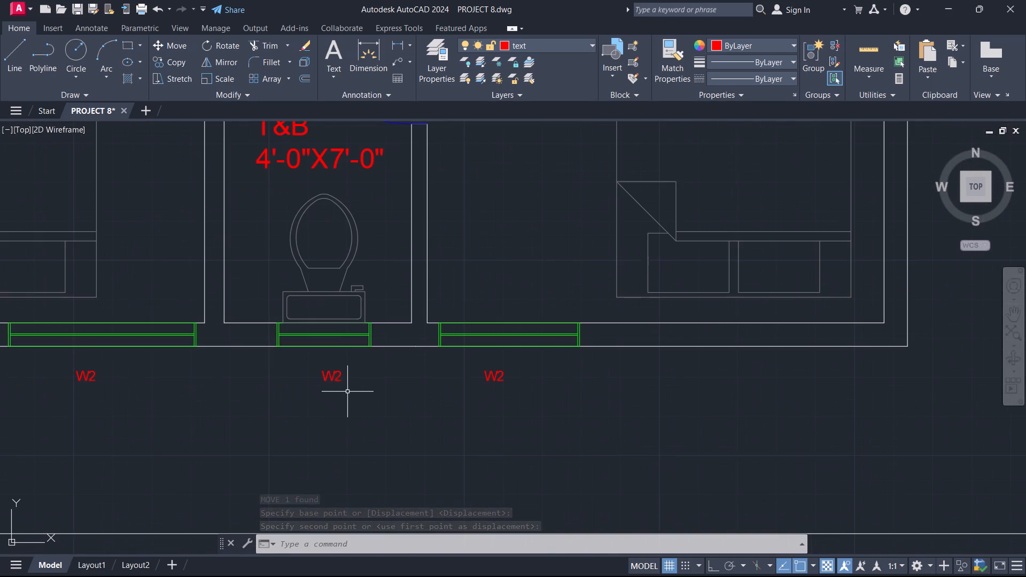
pyautogui.doubleClick(334, 372)
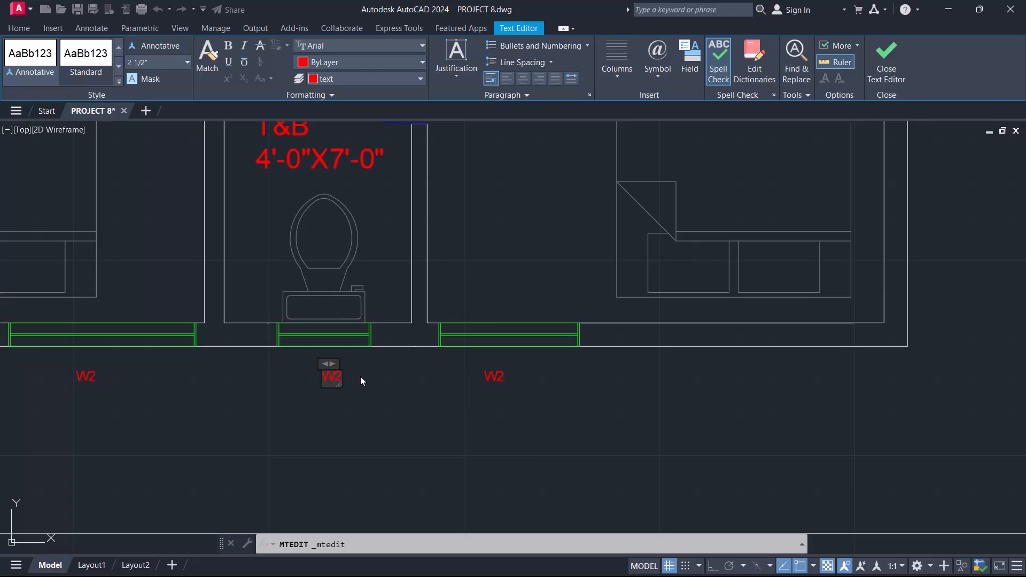
pyautogui.press('Right')
pyautogui.press('3')
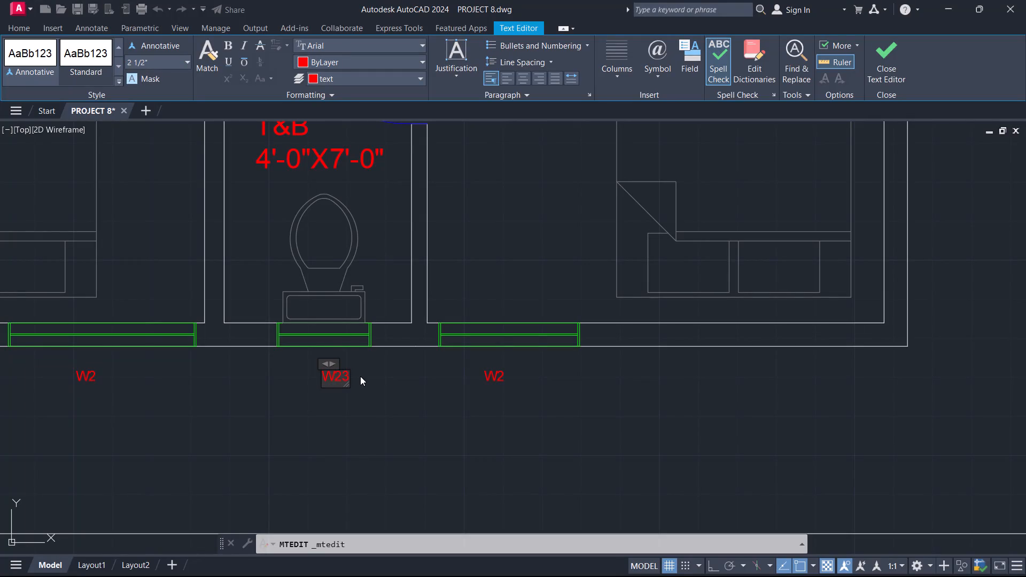
pyautogui.press('BackSpace')
pyautogui.press('BackSpace')
pyautogui.press('3')
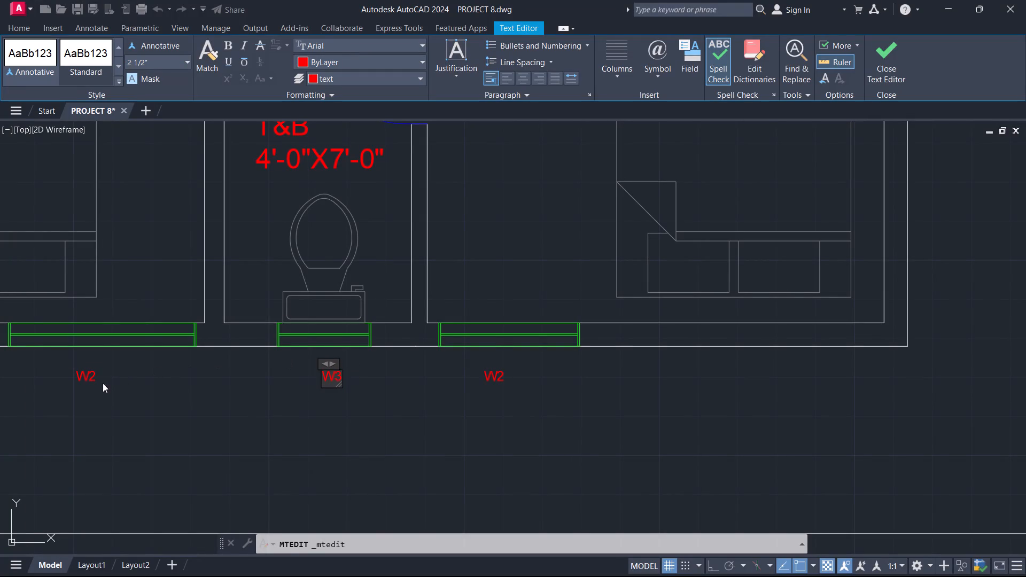
pyautogui.doubleClick(91, 377)
# Change the tag below the window of the second plan's guestroom T&B to W3.
pyautogui.scroll(-2, 222, 391)
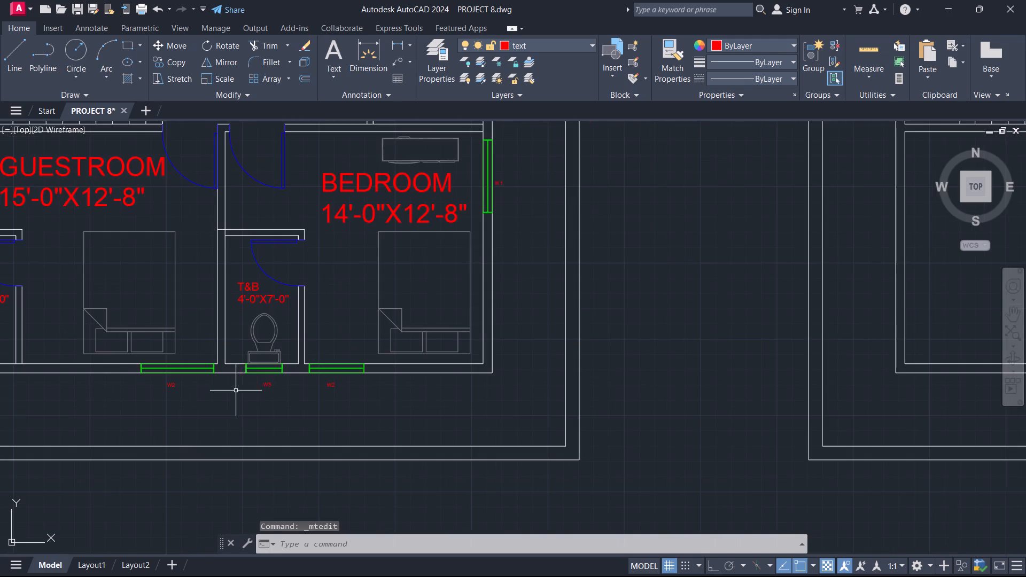
pyautogui.scroll(-2, 200, 417)
pyautogui.scroll(3, 115, 405)
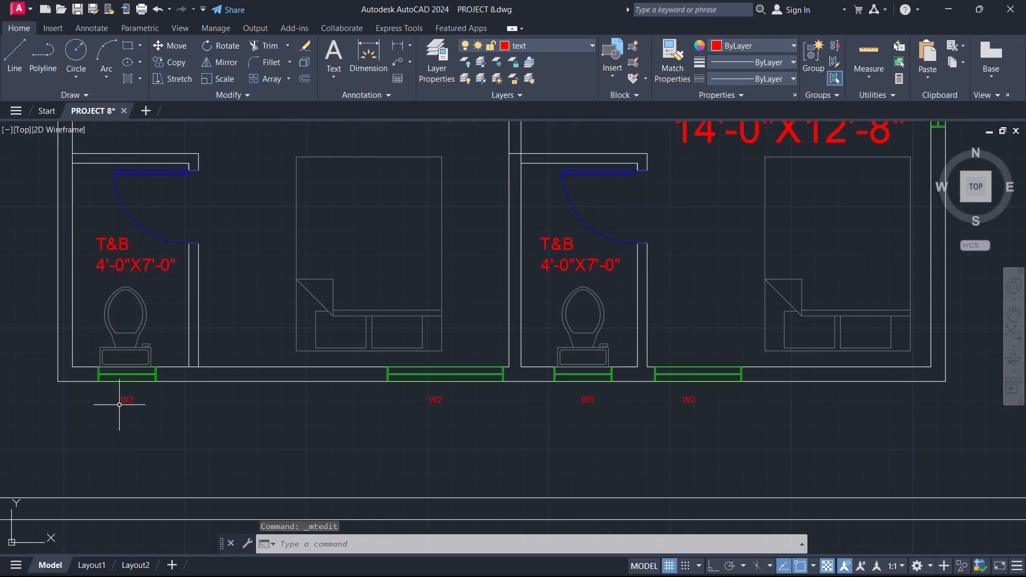
pyautogui.doubleClick(134, 399)
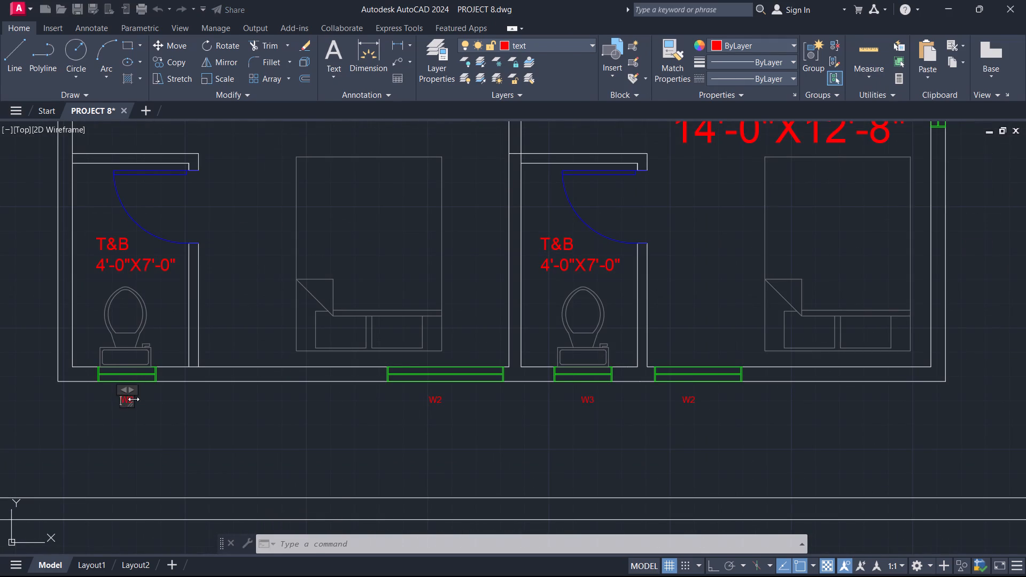
pyautogui.press('Right')
pyautogui.press('Right')
pyautogui.press('BackSpace')
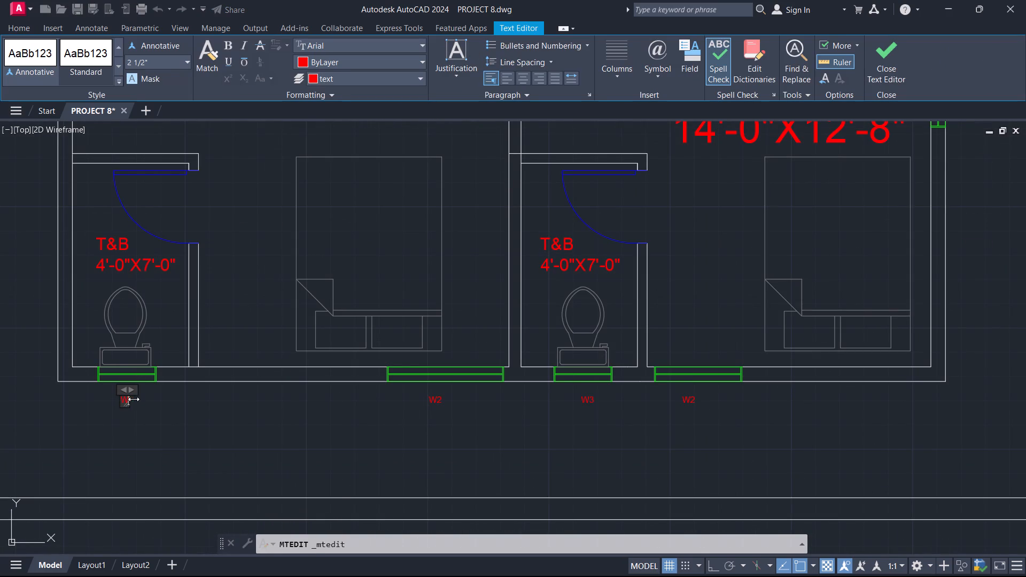
pyautogui.press('3')
pyautogui.click(140, 417)
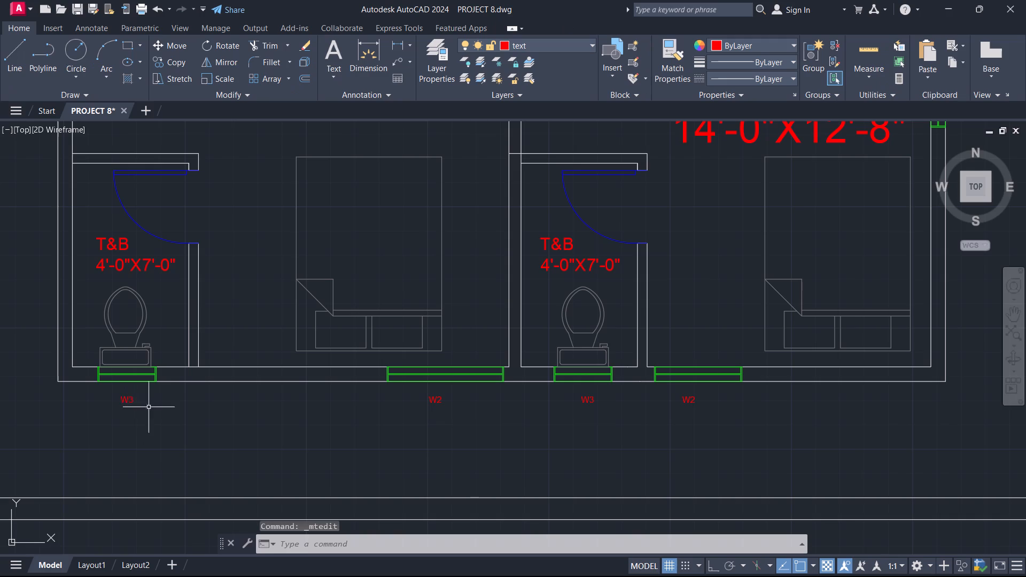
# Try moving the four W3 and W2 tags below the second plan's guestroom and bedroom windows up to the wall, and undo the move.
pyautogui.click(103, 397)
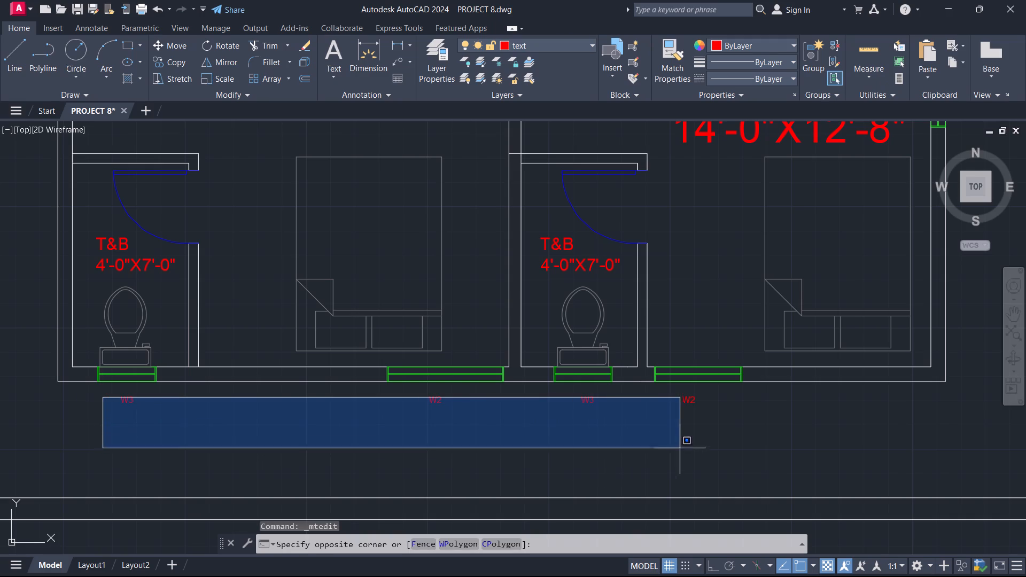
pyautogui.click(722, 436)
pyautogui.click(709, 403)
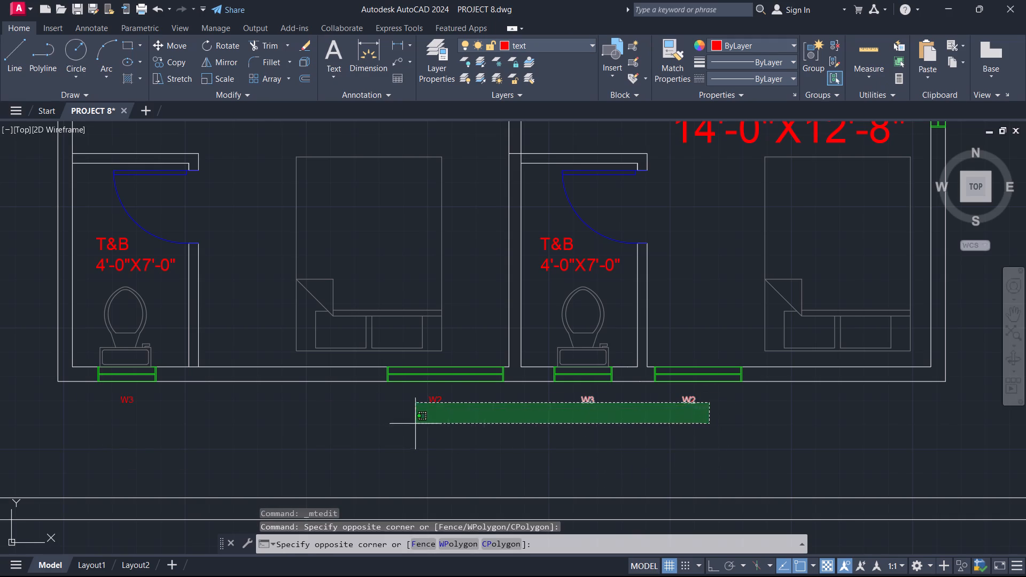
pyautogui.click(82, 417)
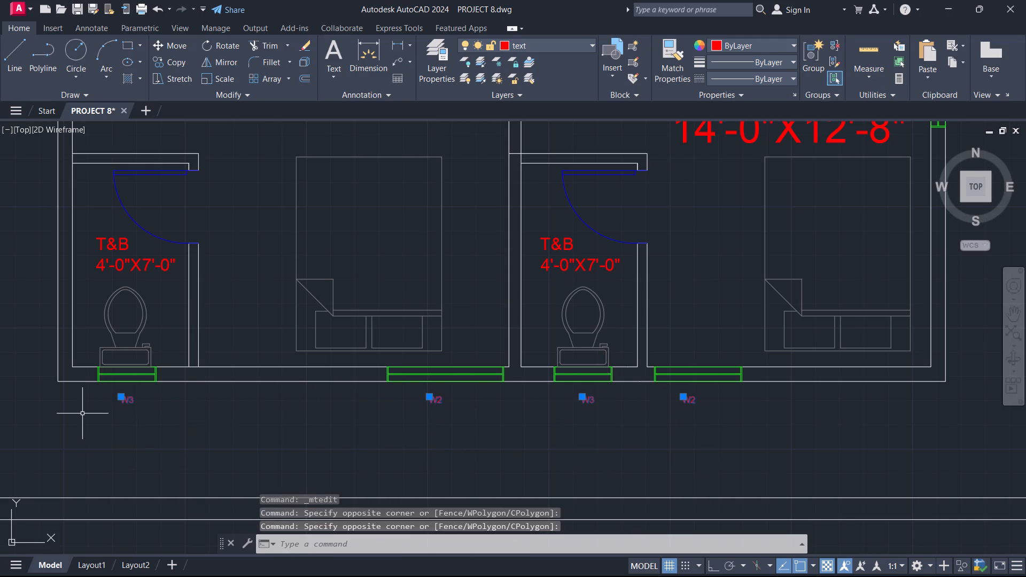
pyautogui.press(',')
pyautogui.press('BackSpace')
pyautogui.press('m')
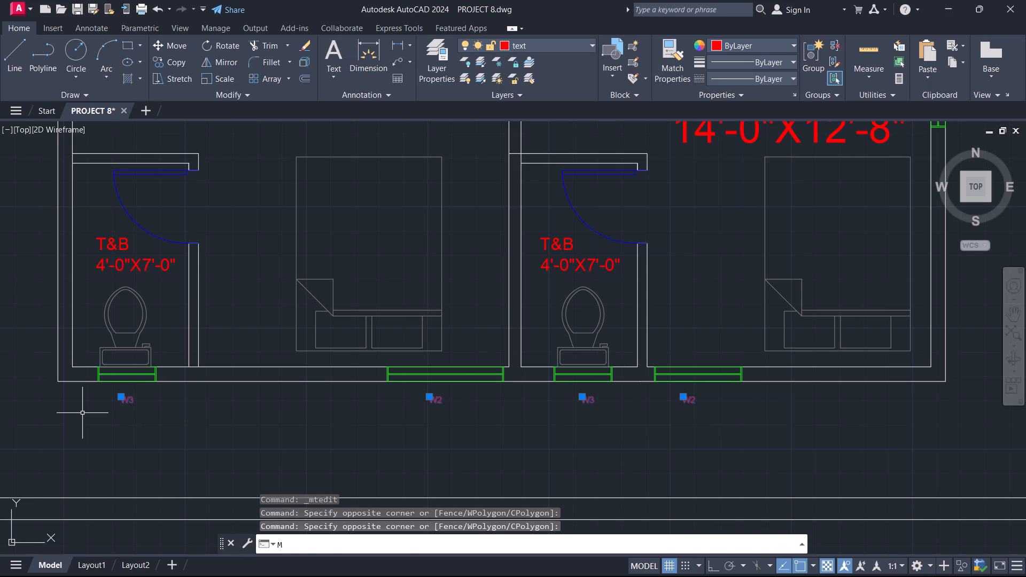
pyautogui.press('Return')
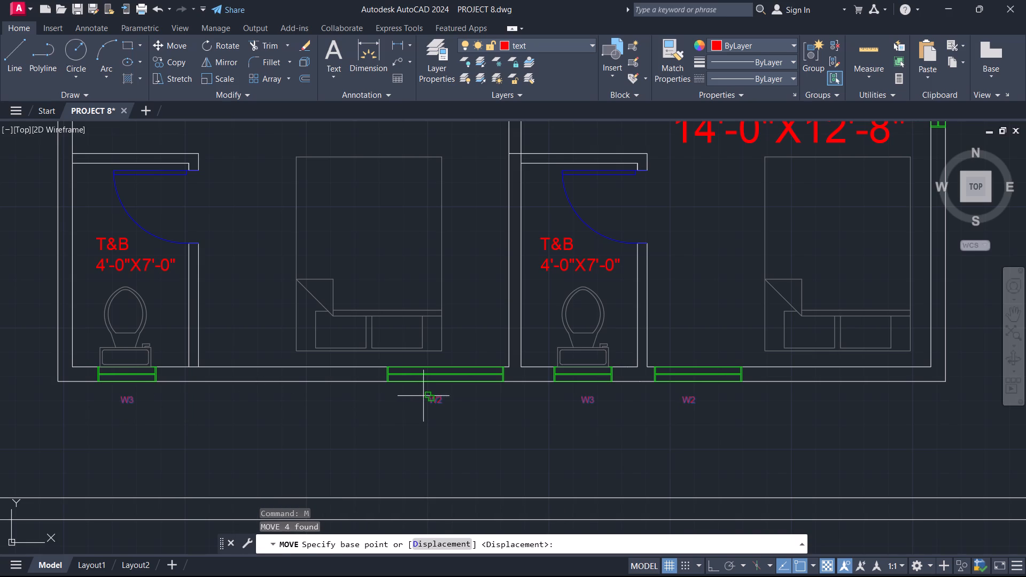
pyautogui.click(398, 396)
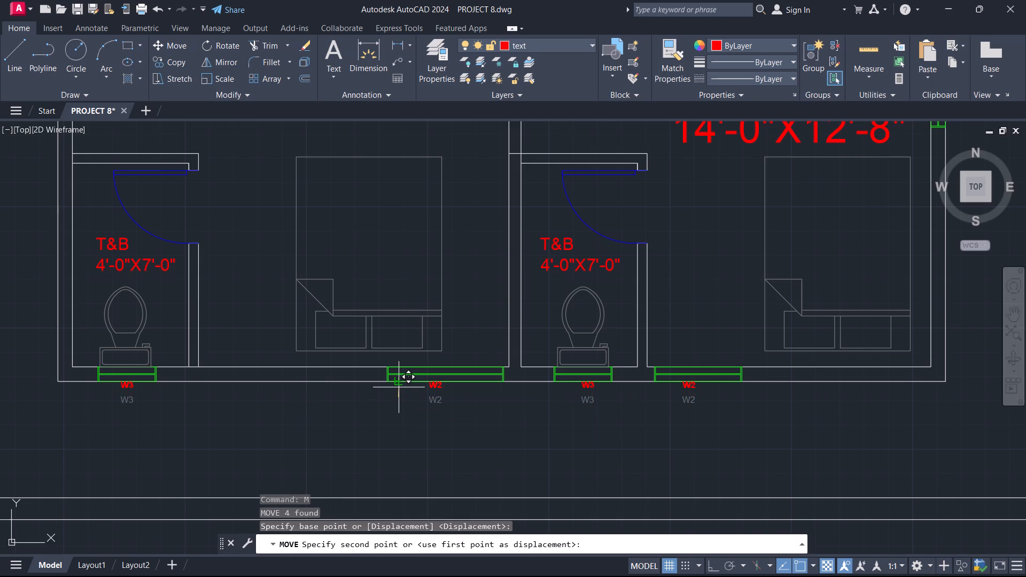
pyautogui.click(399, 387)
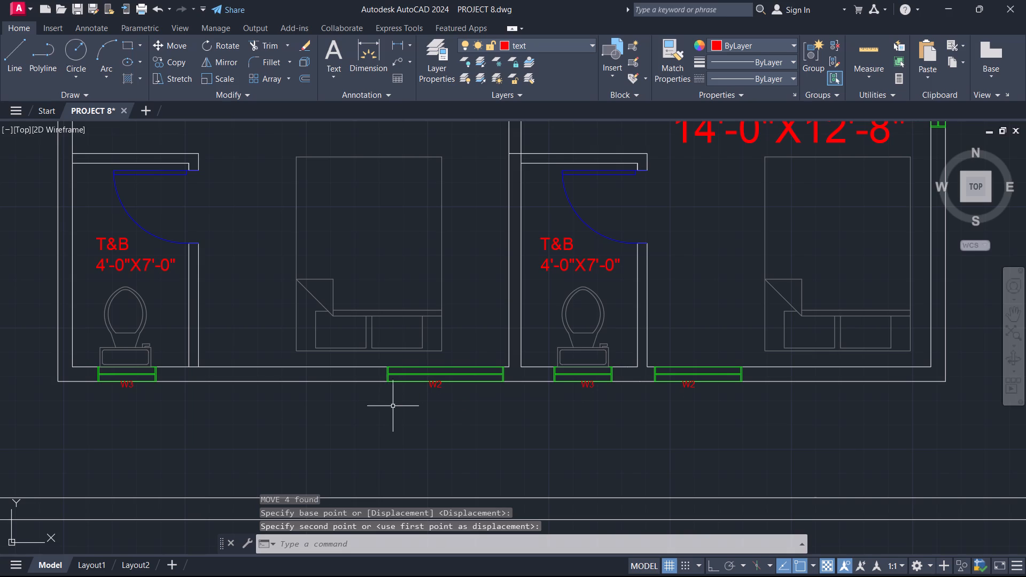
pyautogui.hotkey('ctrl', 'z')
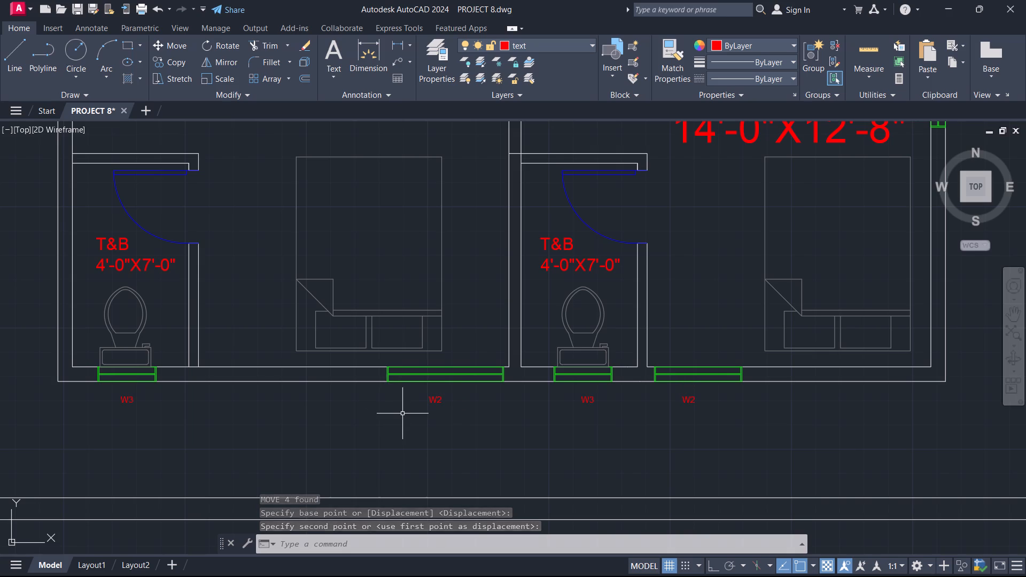
# Move the four W3 and W2 tags below the second plan's guestroom and bedroom windows together slightly closer to the wall.
pyautogui.click(713, 412)
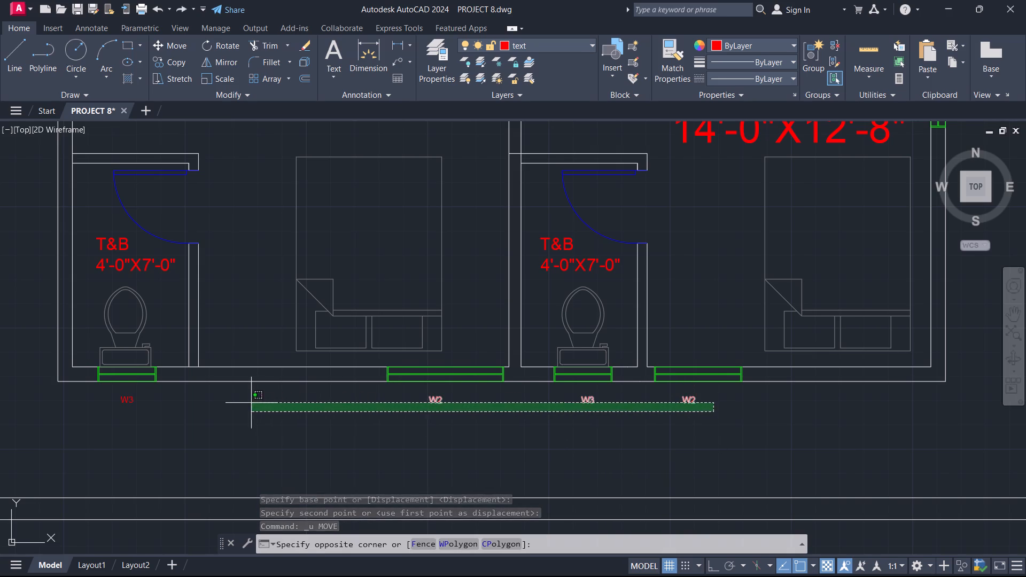
pyautogui.click(114, 402)
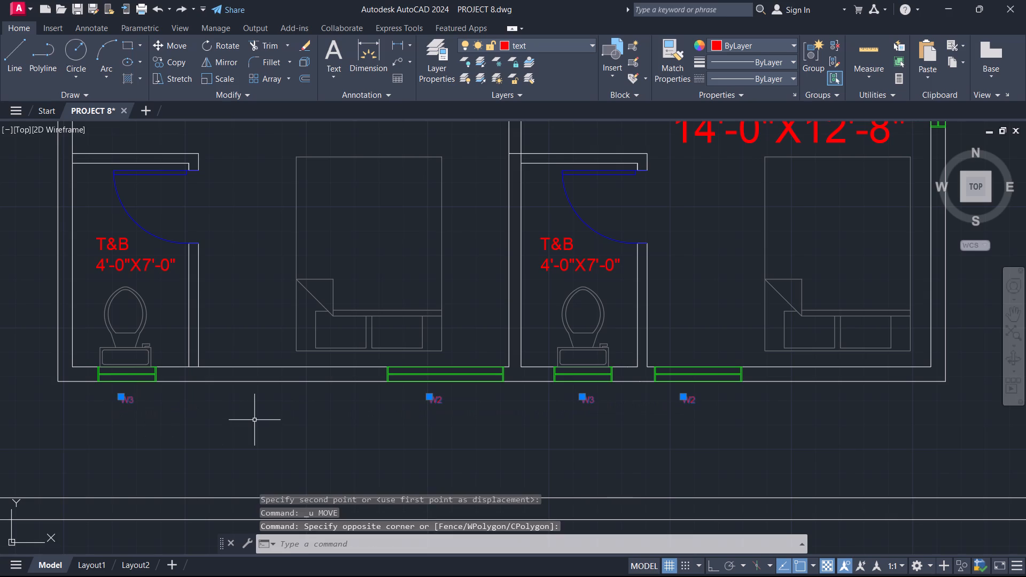
pyautogui.press('m')
pyautogui.press('Return')
pyautogui.click(255, 421)
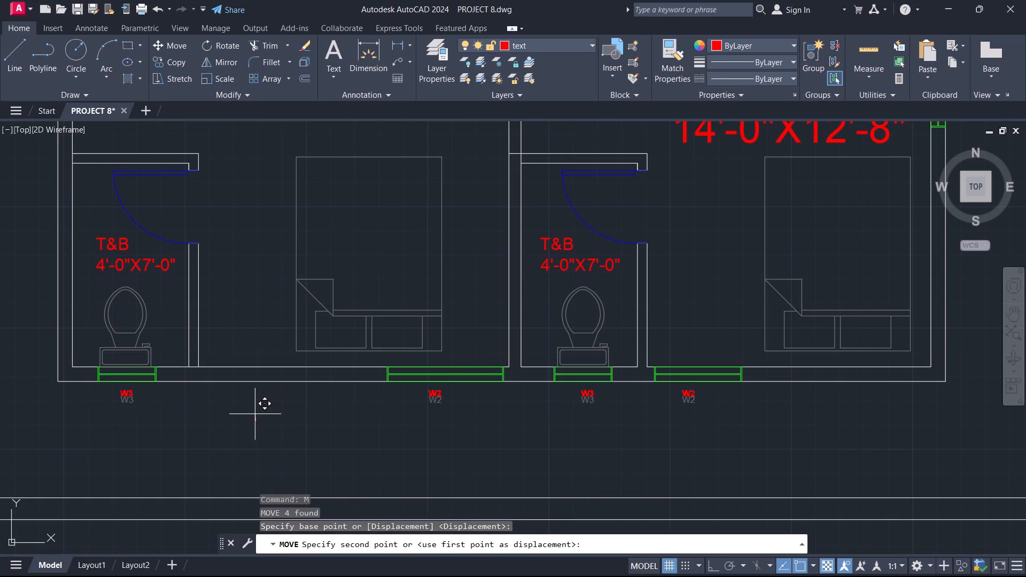
pyautogui.click(255, 411)
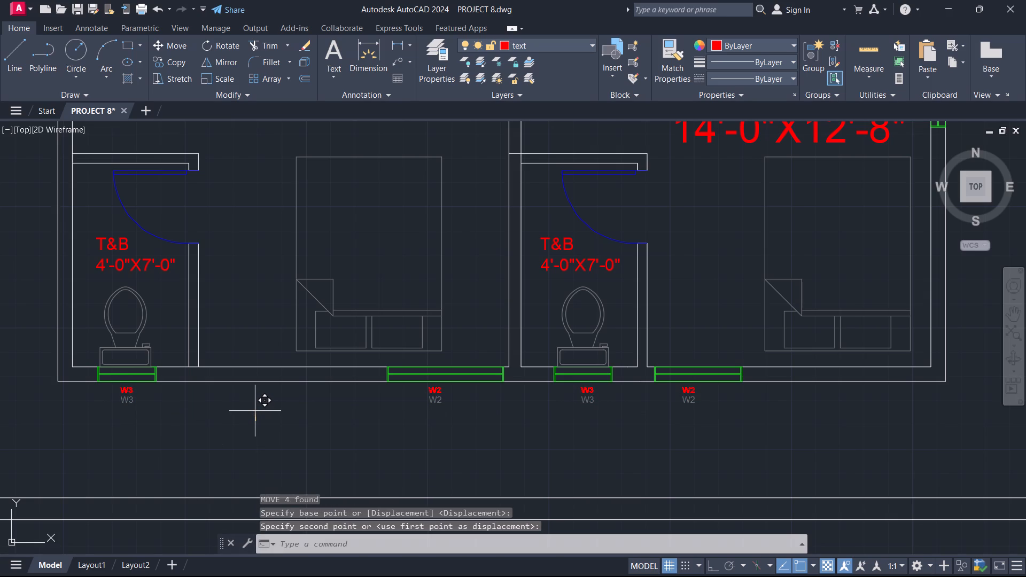
# Add a multiline text tag D just outside the double door of the first plan's 17'-6"X14'-8" living room.
pyautogui.scroll(-2, 377, 439)
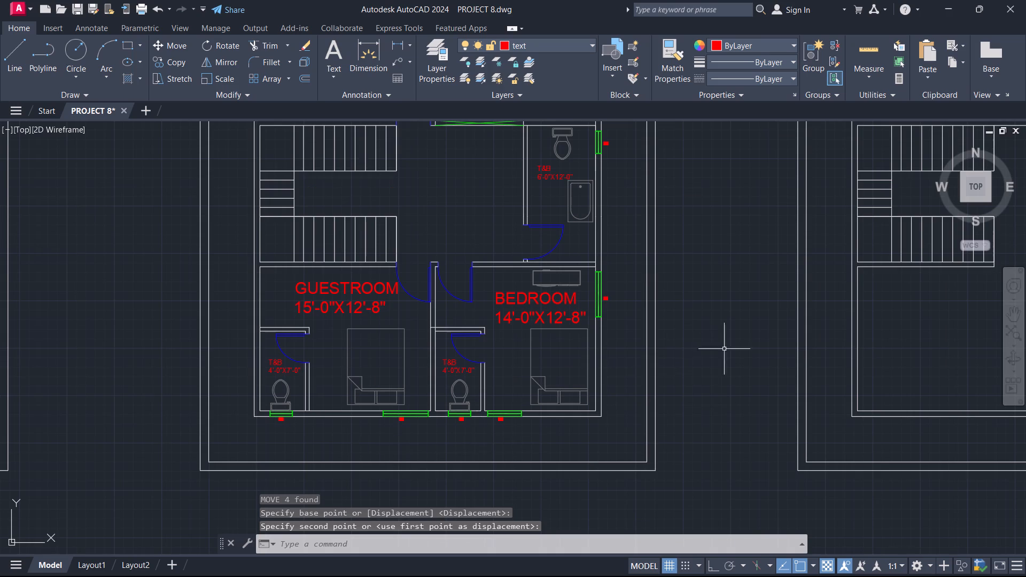
pyautogui.scroll(-2, 742, 337)
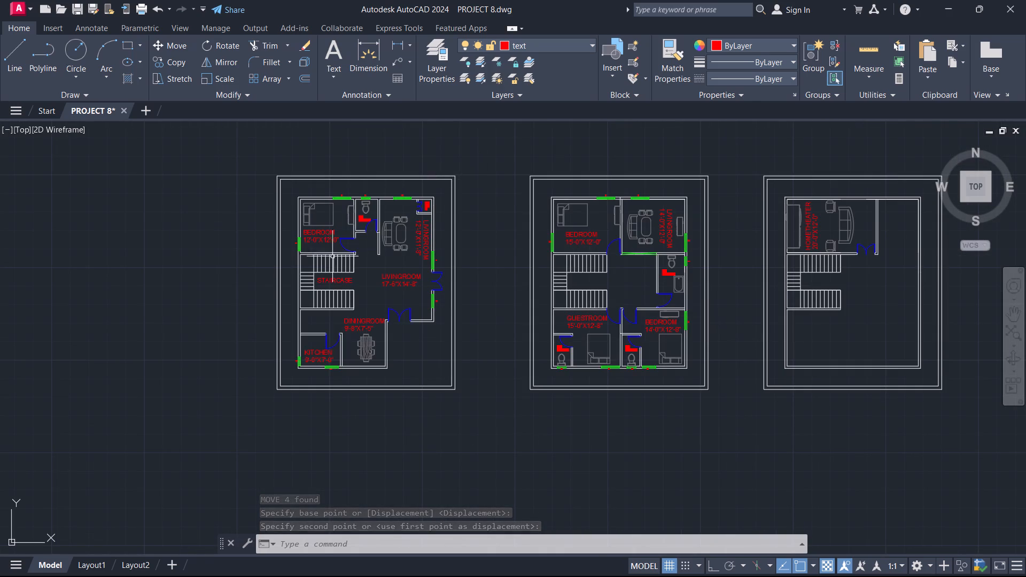
pyautogui.scroll(3, 323, 270)
pyautogui.moveTo(353, 438); pyautogui.dragTo(382, 290, button='middle')
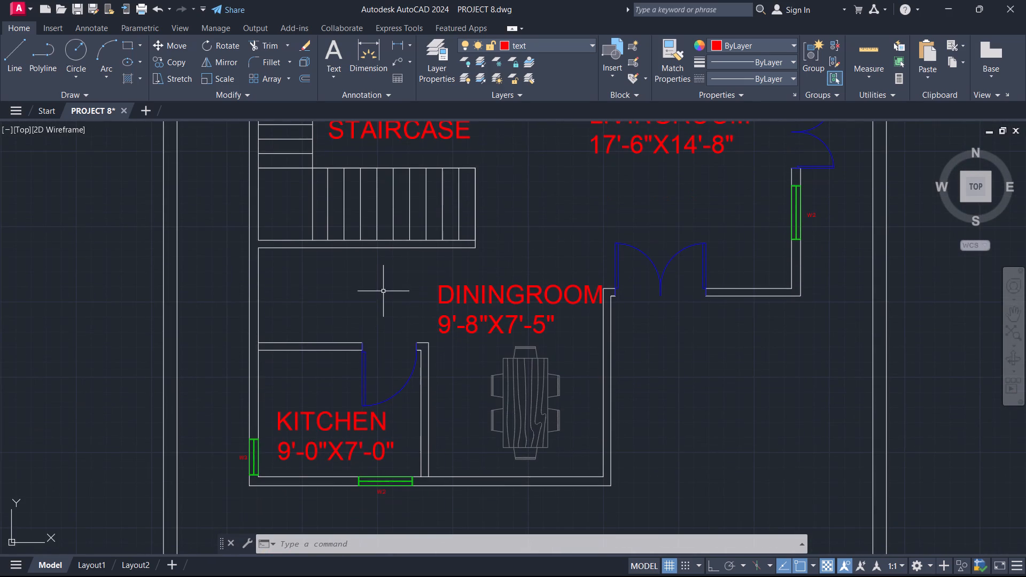
pyautogui.scroll(1, 389, 308)
pyautogui.moveTo(842, 361); pyautogui.dragTo(663, 350, button='middle')
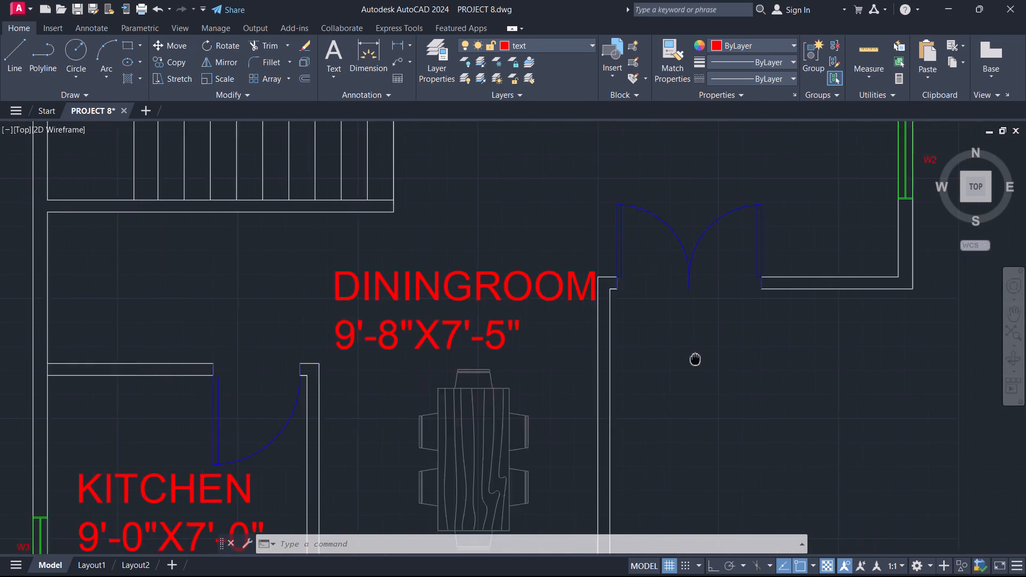
pyautogui.moveTo(663, 350); pyautogui.dragTo(641, 344, button='middle')
pyautogui.write('MT')
pyautogui.press('Return')
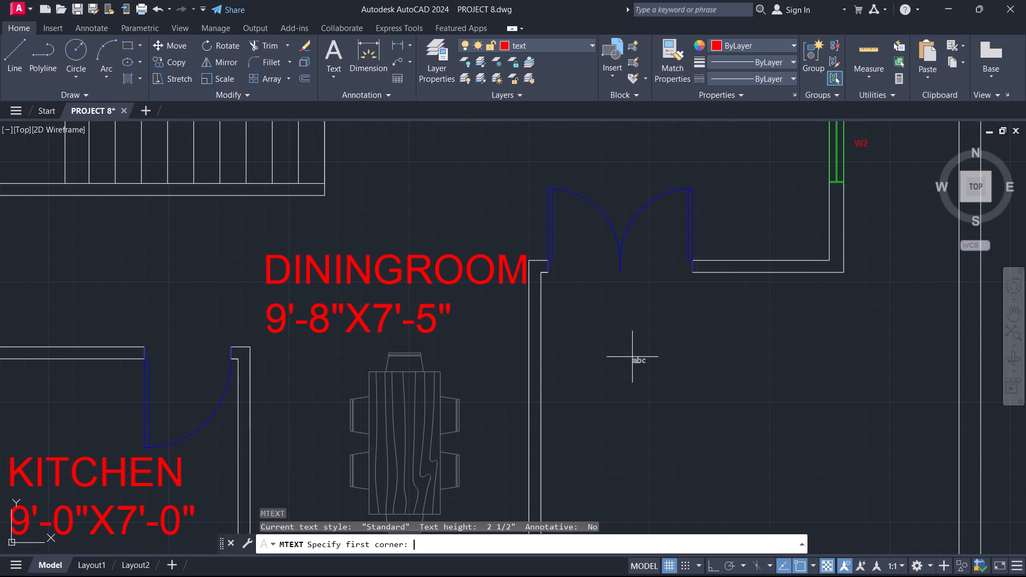
pyautogui.click(616, 333)
pyautogui.click(613, 287)
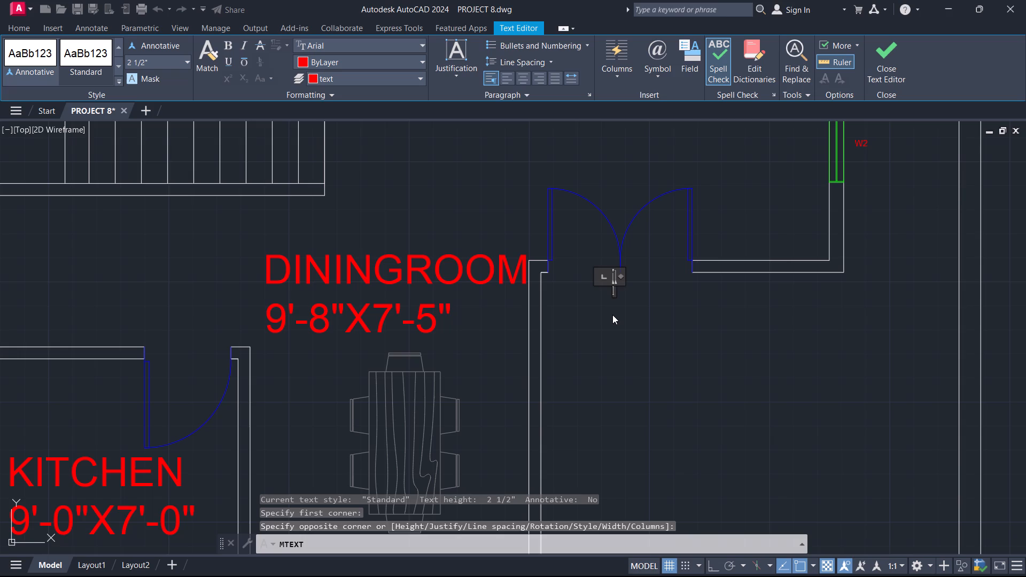
pyautogui.press('d')
pyautogui.press('Return')
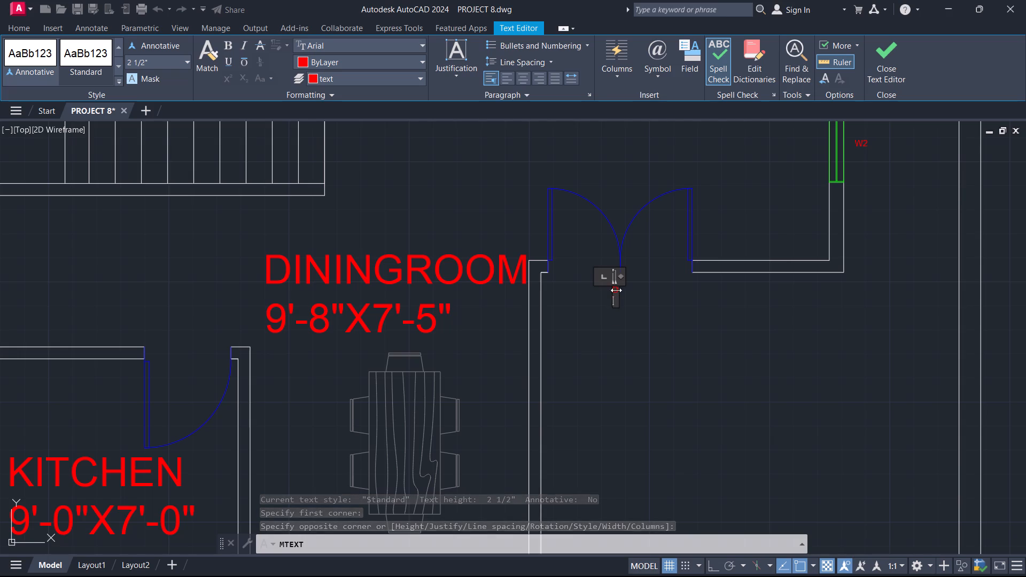
pyautogui.click(662, 306)
# Set the text height of the D tag outside the first plan's double door to 8".
pyautogui.moveTo(607, 282); pyautogui.dragTo(609, 288)
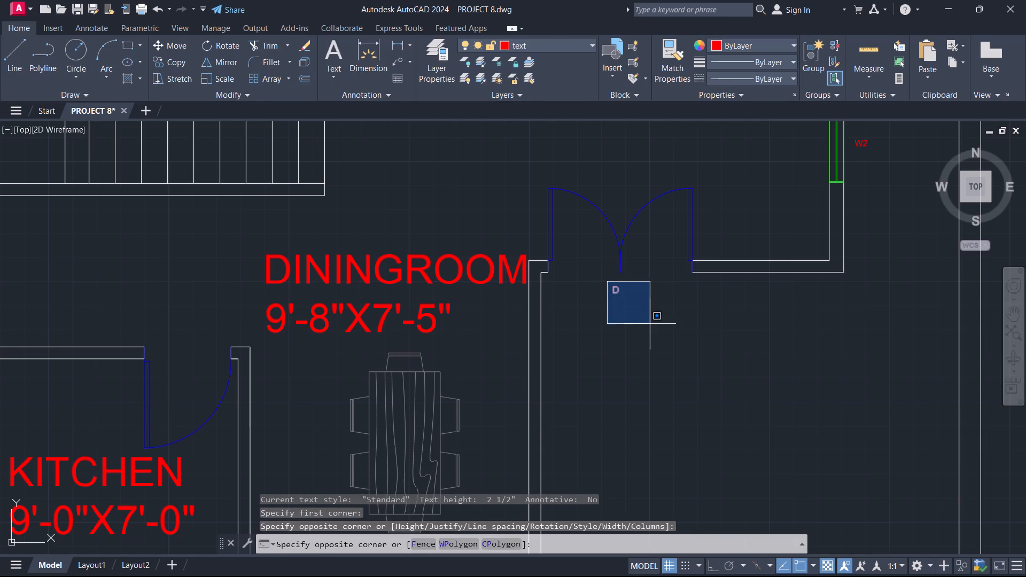
pyautogui.click(650, 324)
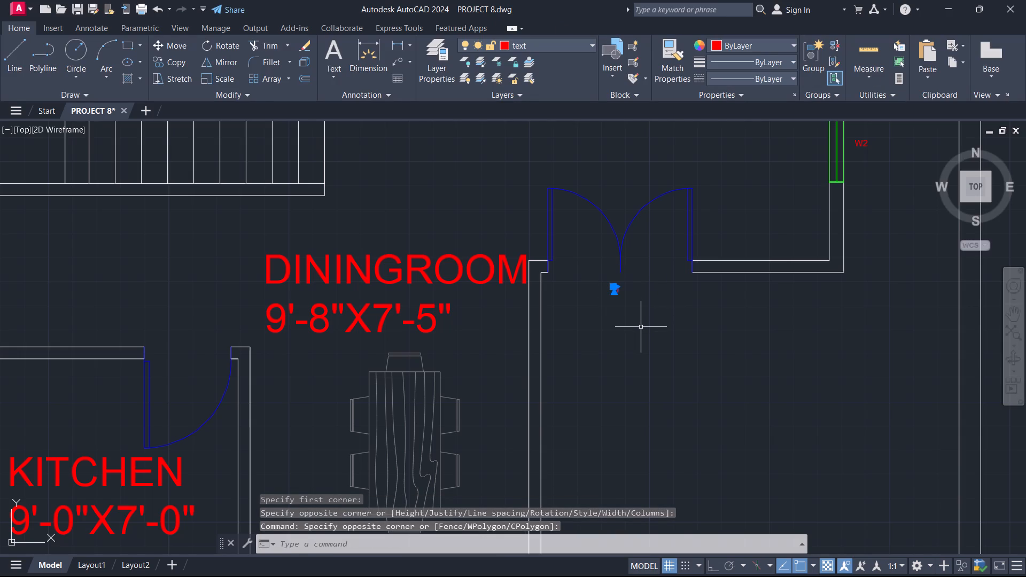
pyautogui.hotkey('ctrl', '1')
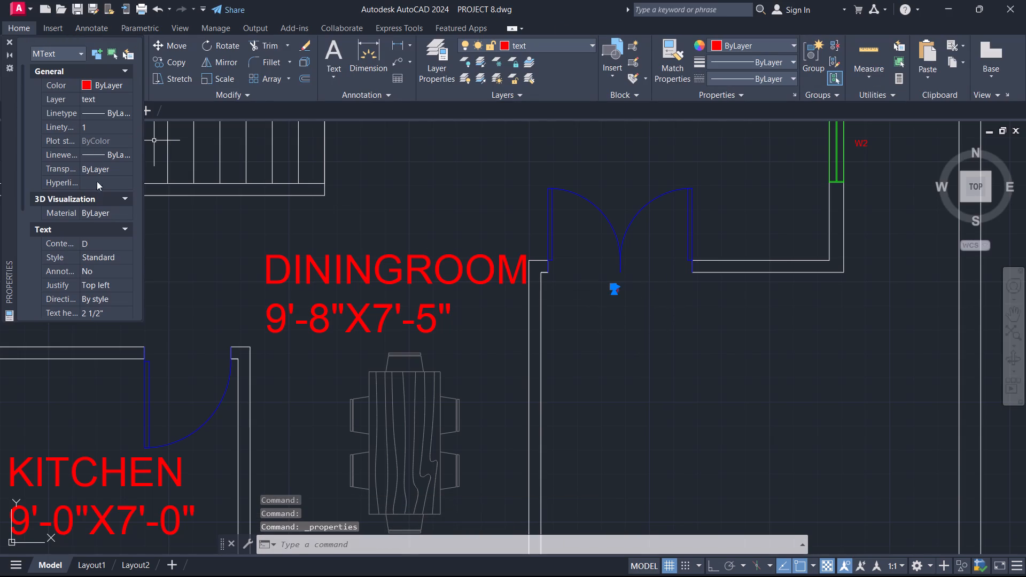
pyautogui.scroll(-1, 96, 286)
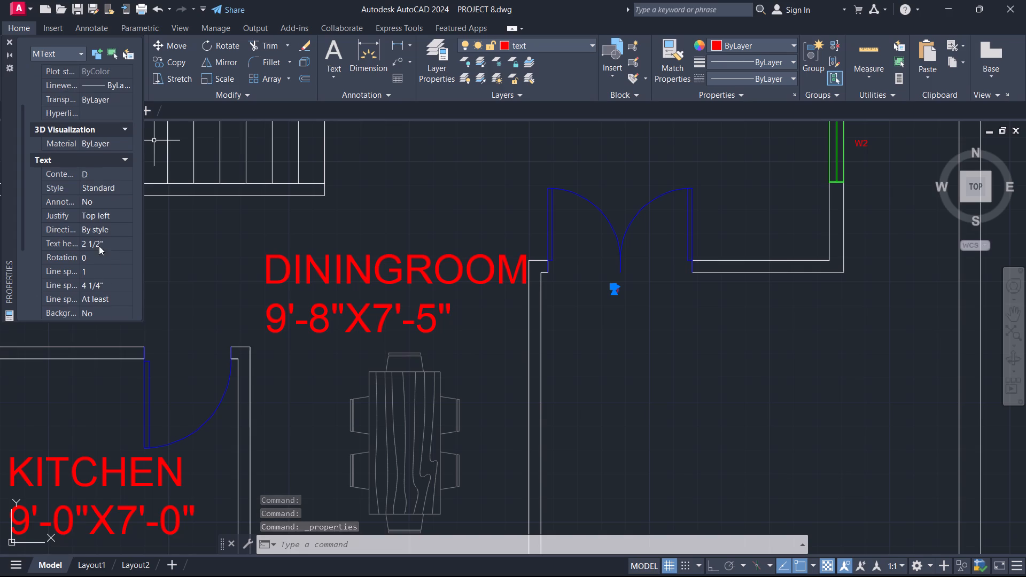
pyautogui.click(111, 241)
pyautogui.press('BackSpace')
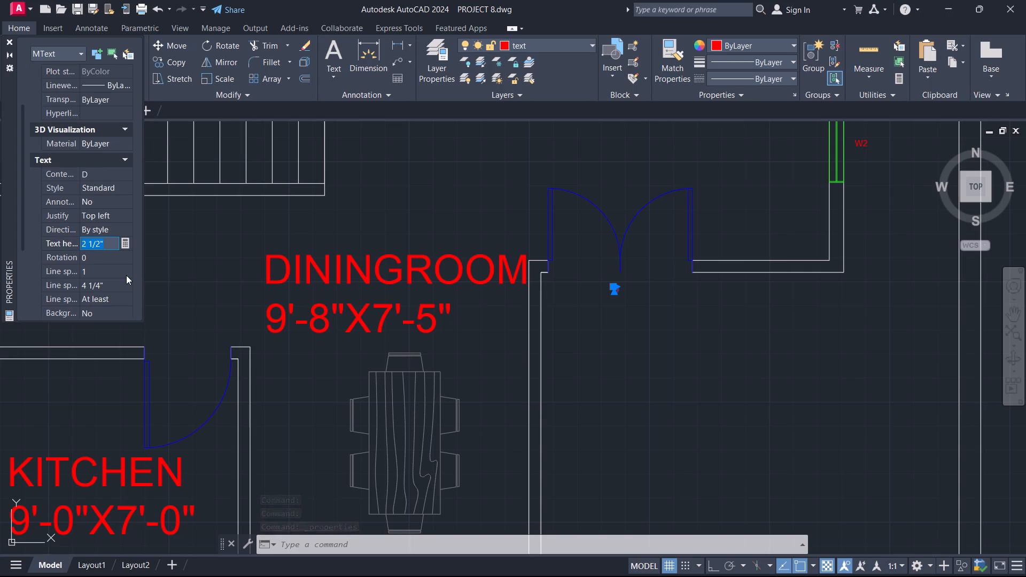
pyautogui.press('8')
pyautogui.press('Return')
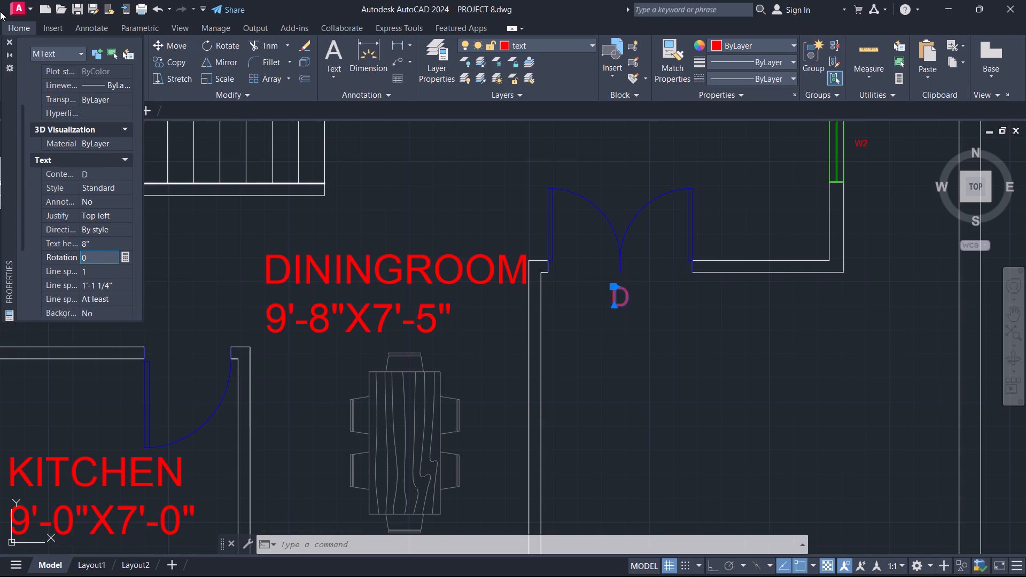
pyautogui.click(8, 44)
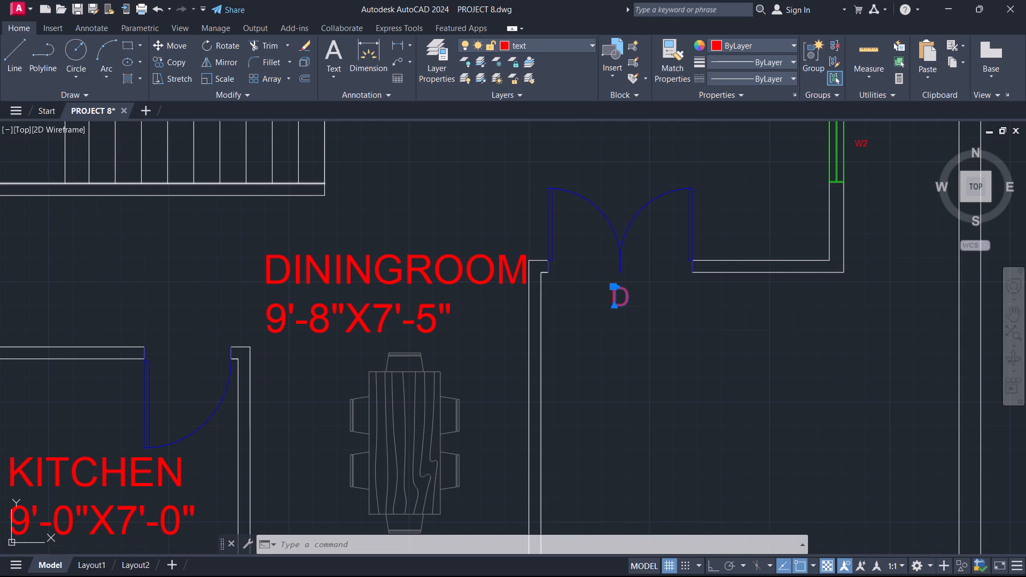
pyautogui.click(695, 334)
pyautogui.click(655, 313)
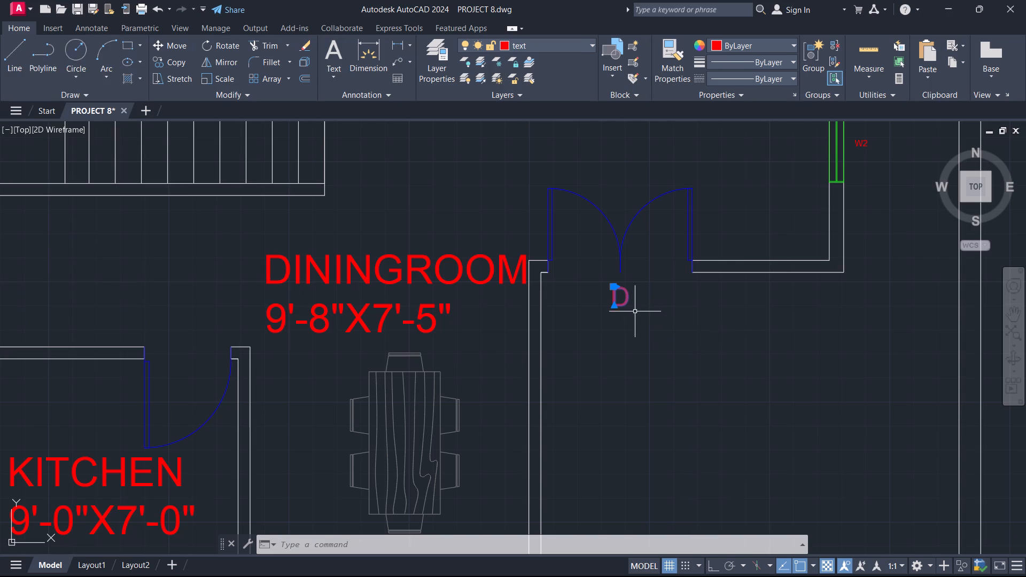
pyautogui.click(642, 311)
pyautogui.press('Escape')
pyautogui.press('Escape')
# Copy the D tag to the first plan's kitchen, bedroom, T&B and pooja doors and the double door beside the 17'-6"X14'-8" living room label.
pyautogui.moveTo(604, 282); pyautogui.dragTo(609, 288)
pyautogui.click(640, 335)
pyautogui.write('CO')
pyautogui.press('Return')
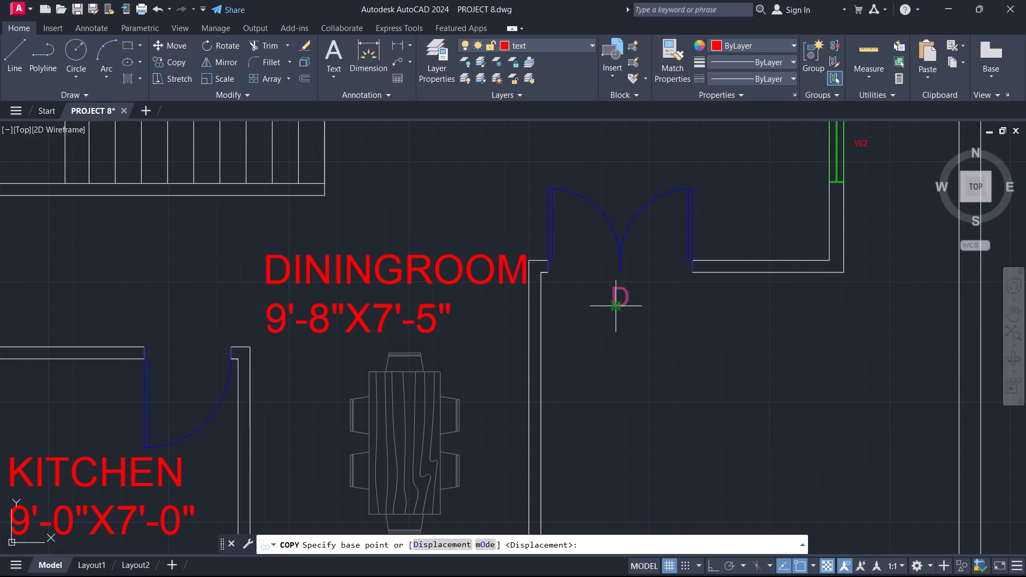
pyautogui.click(615, 305)
pyautogui.click(182, 354)
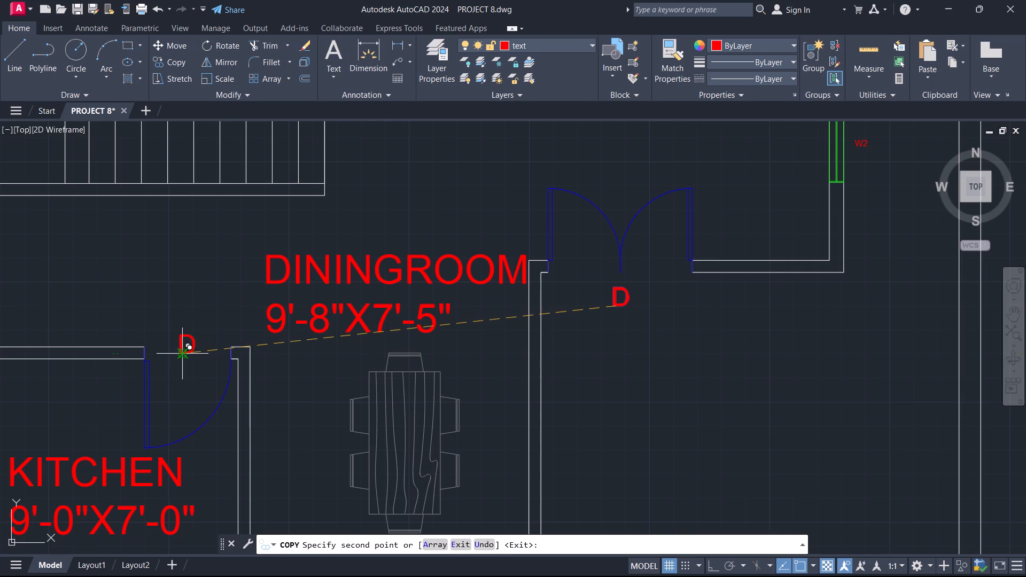
pyautogui.scroll(-2, 454, 208)
pyautogui.moveTo(475, 192); pyautogui.dragTo(496, 397, button='middle')
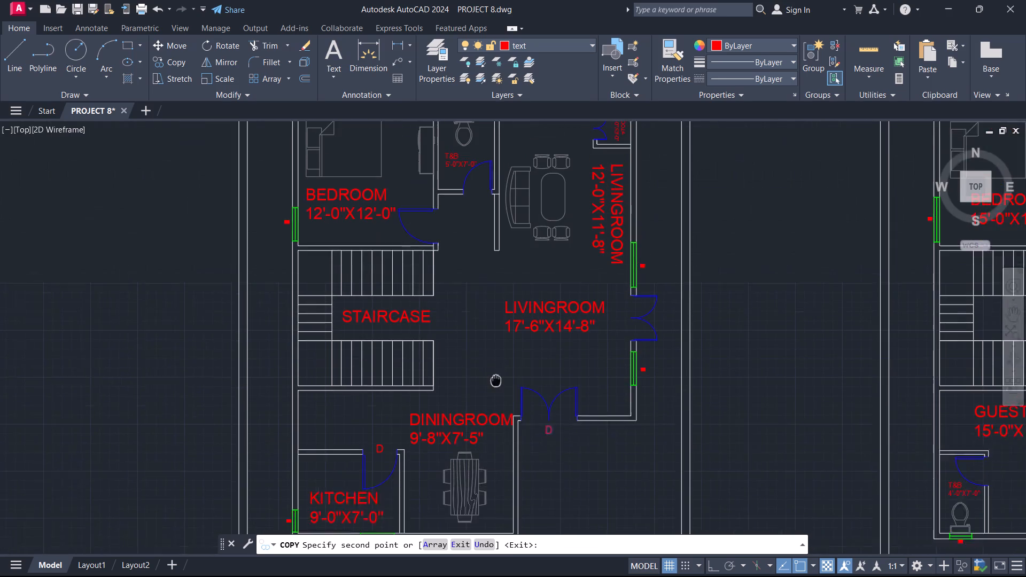
pyautogui.moveTo(496, 397); pyautogui.dragTo(496, 407, button='middle')
pyautogui.click(431, 259)
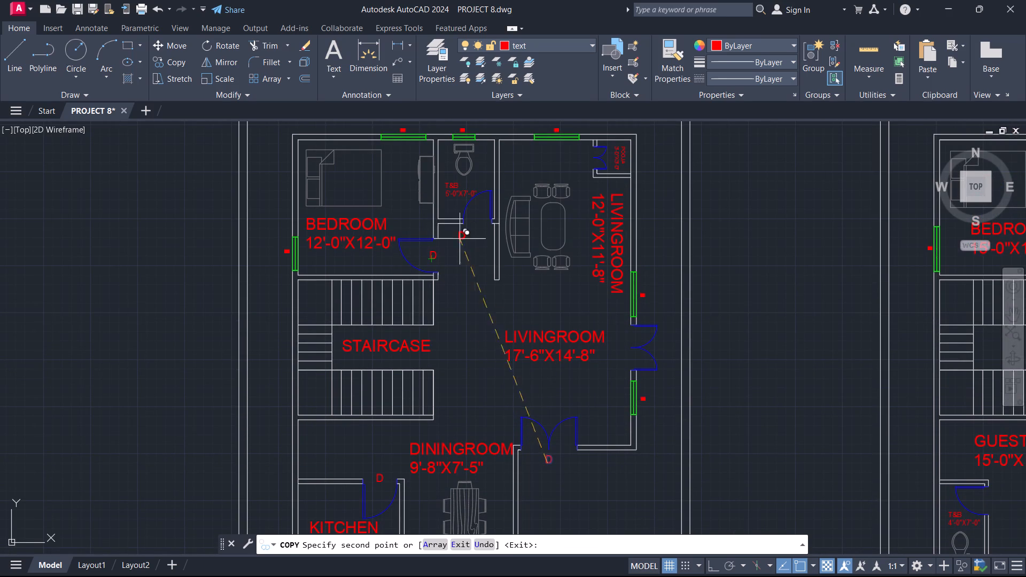
pyautogui.click(475, 217)
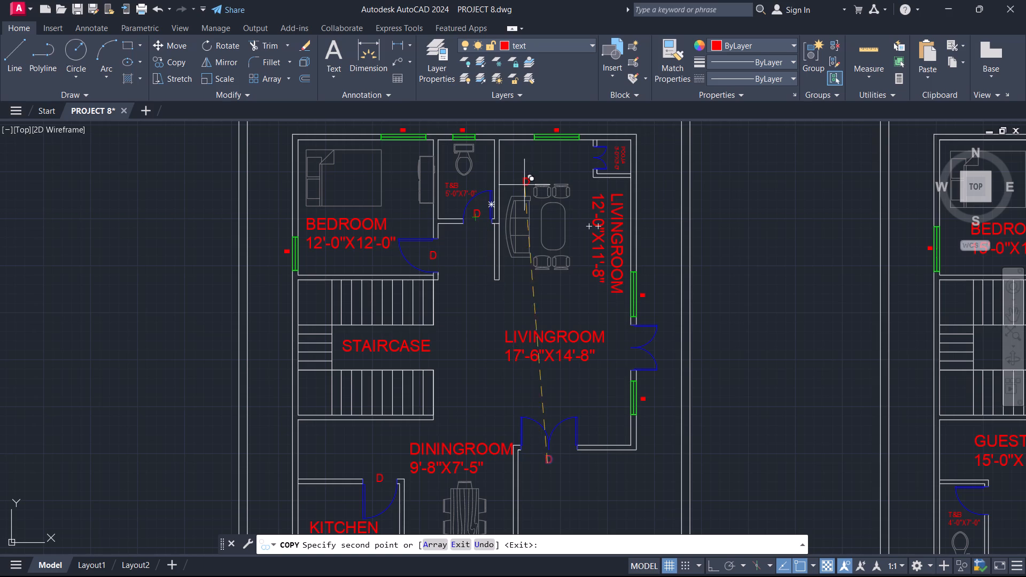
pyautogui.scroll(3, 593, 163)
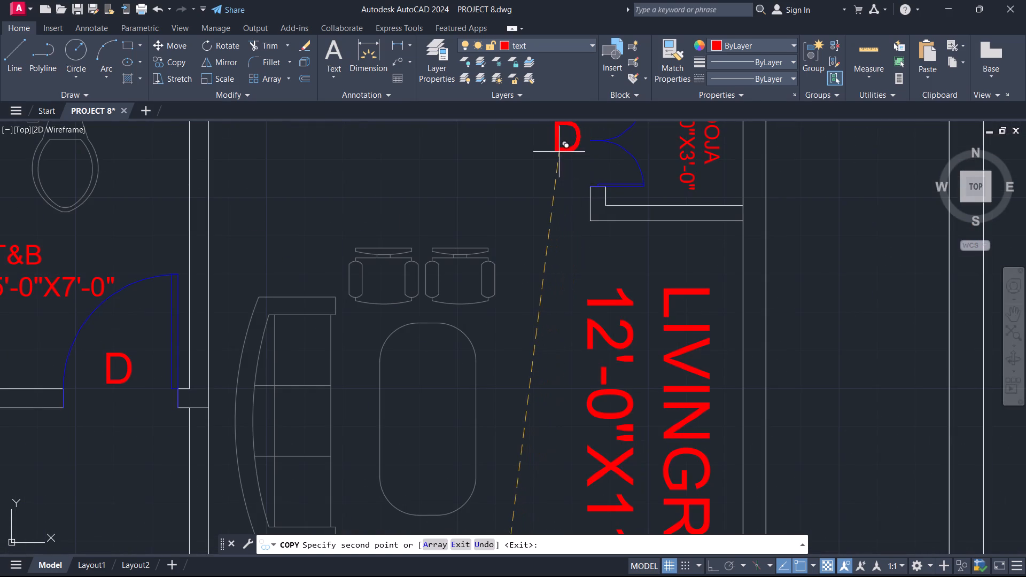
pyautogui.click(559, 152)
pyautogui.scroll(-3, 551, 226)
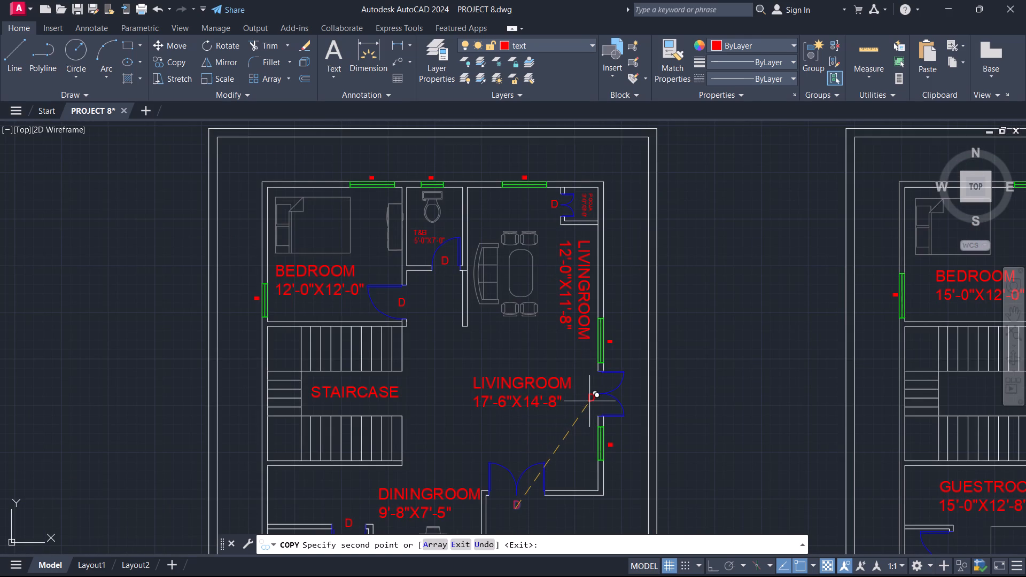
pyautogui.click(589, 400)
# Copy the D tag to the second plan's doors: both bedrooms, the guestroom and the three T&B rooms.
pyautogui.scroll(-3, 532, 292)
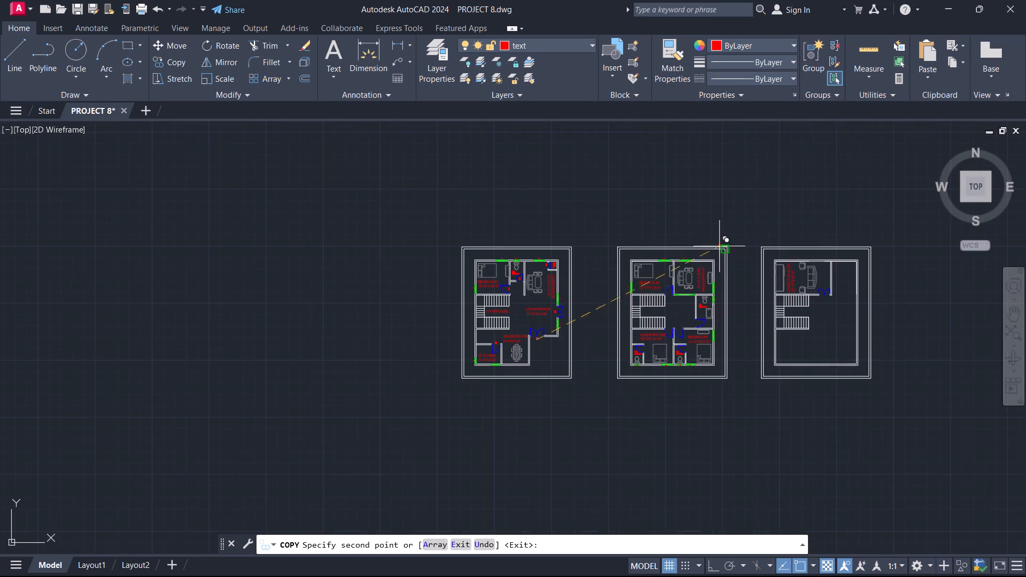
pyautogui.scroll(3, 663, 303)
pyautogui.click(686, 259)
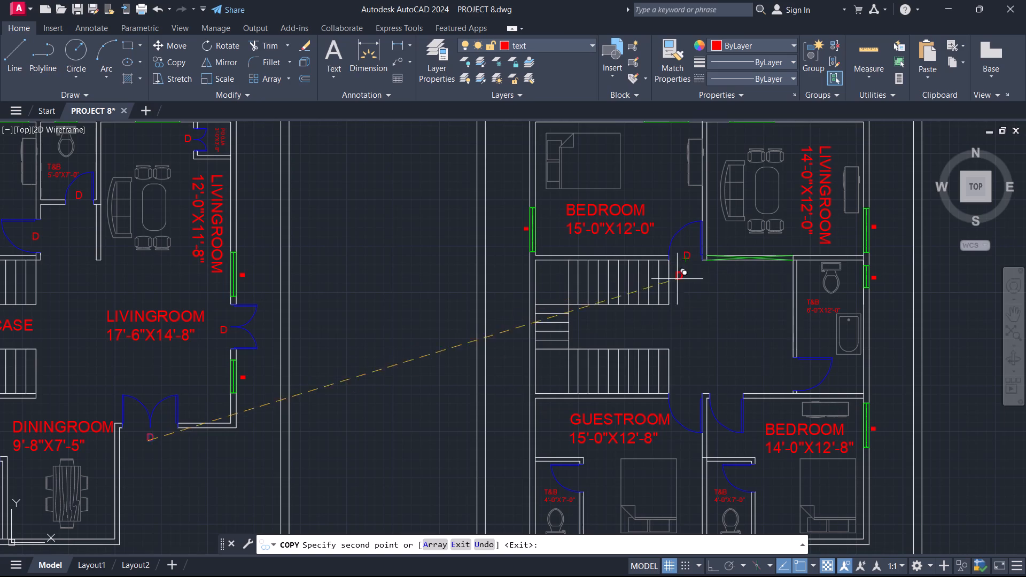
pyautogui.click(683, 402)
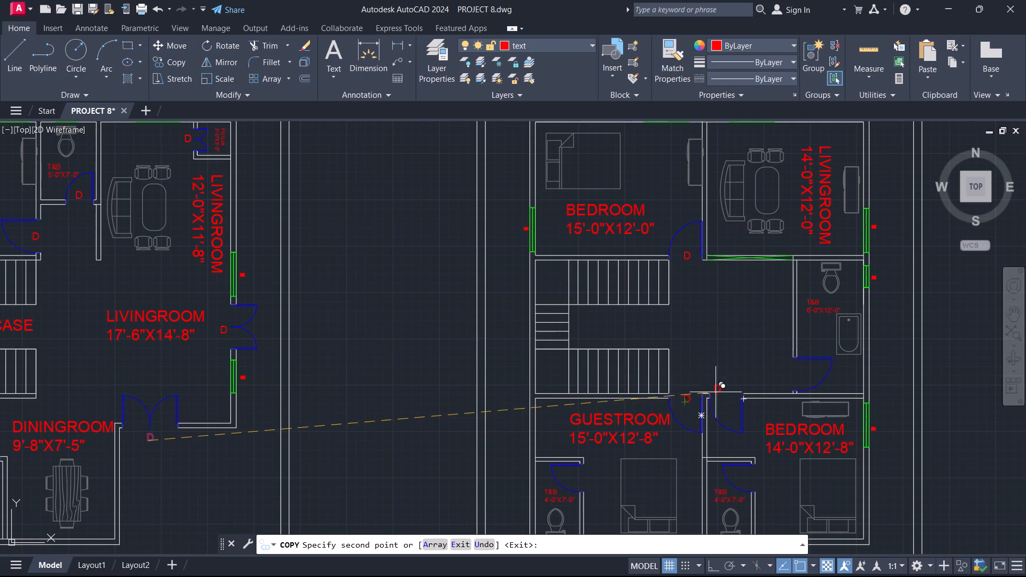
pyautogui.click(722, 400)
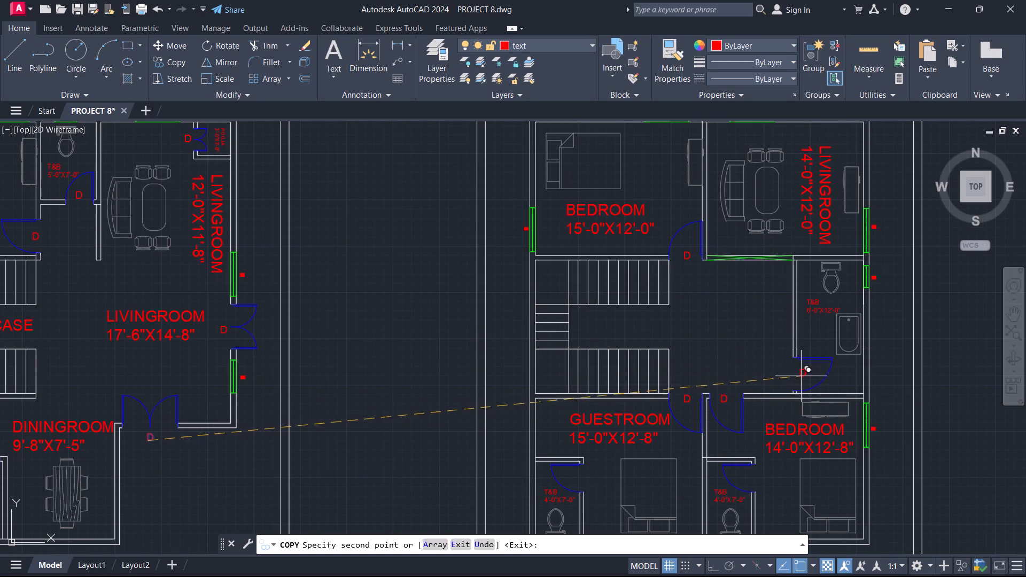
pyautogui.click(796, 376)
pyautogui.click(575, 479)
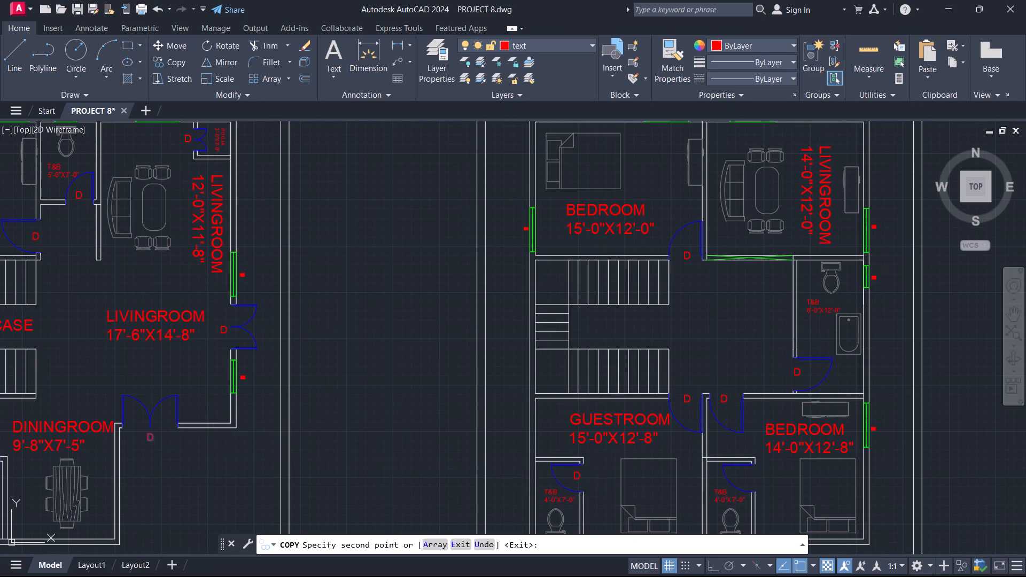
pyautogui.click(747, 483)
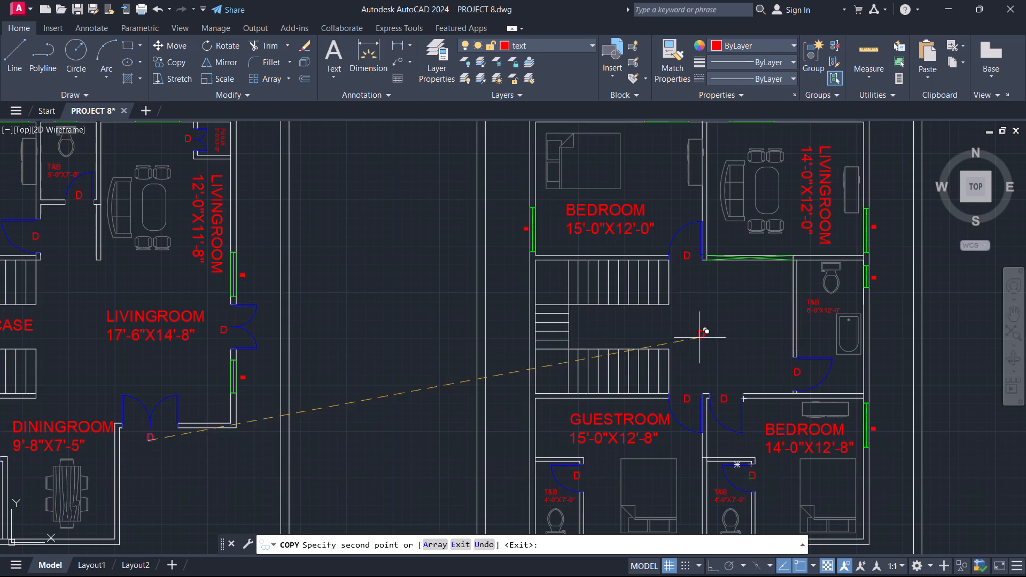
# Copy the D tag to just outside the third plan's home theater double door and finish copying.
pyautogui.scroll(-1, 683, 292)
pyautogui.moveTo(877, 262); pyautogui.dragTo(620, 266, button='middle')
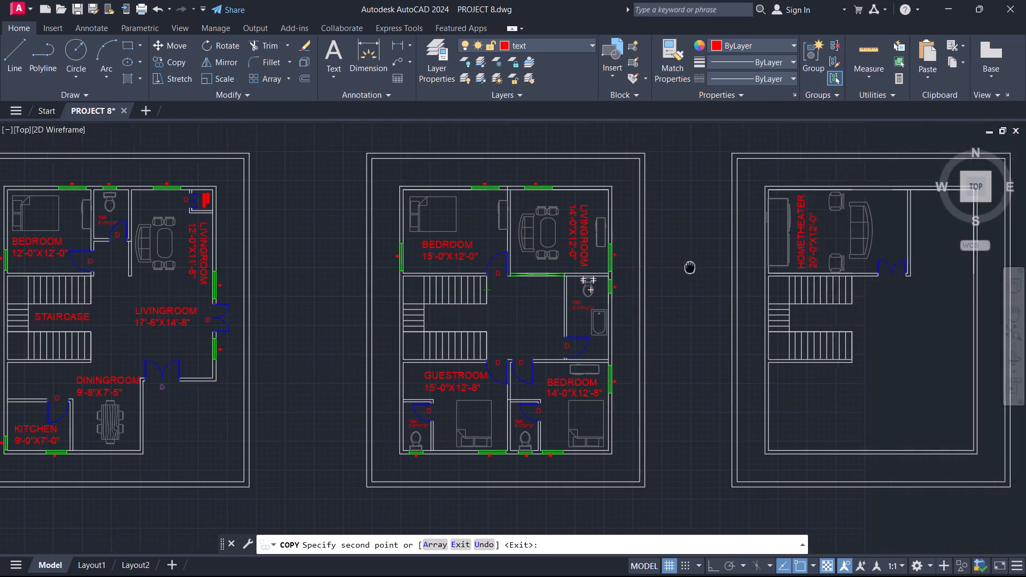
pyautogui.moveTo(620, 266); pyautogui.dragTo(488, 299, button='middle')
pyautogui.scroll(2, 693, 316)
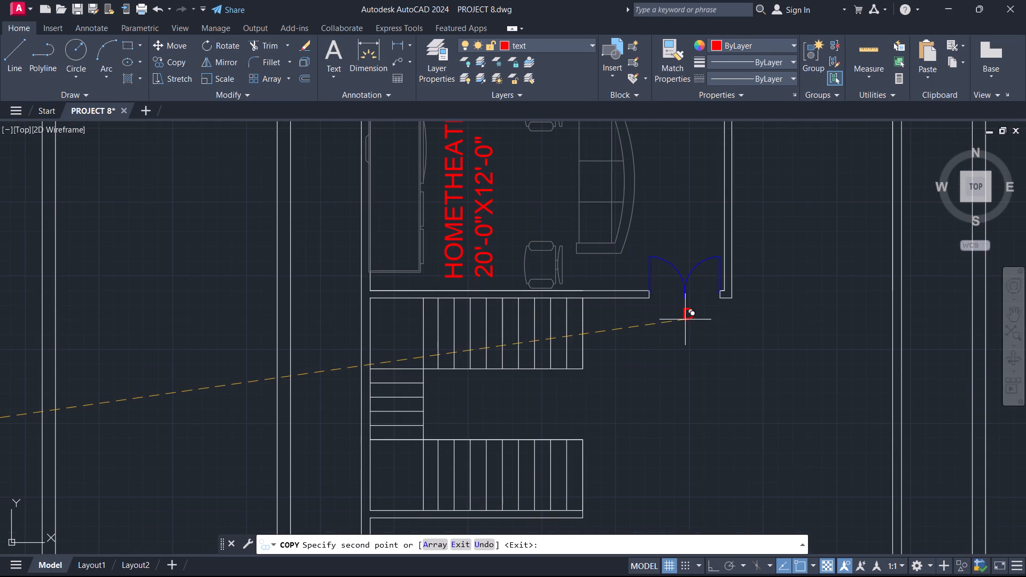
pyautogui.click(683, 326)
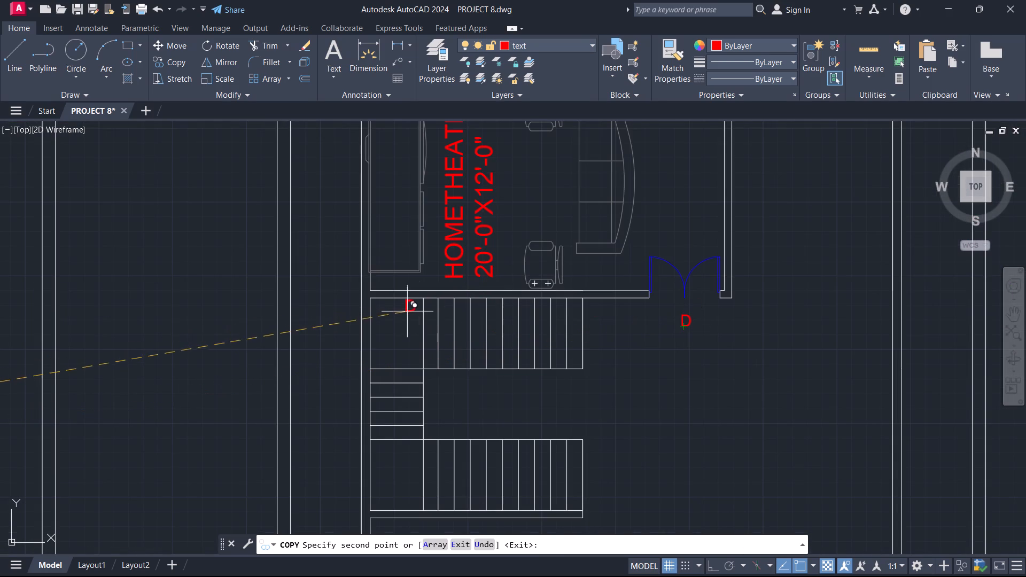
pyautogui.press('Escape')
# Change the D tag at the double door beside the first plan's 17'-6"X14'-8" living room label to D1.
pyautogui.scroll(-1, 161, 267)
pyautogui.moveTo(179, 271); pyautogui.dragTo(553, 247, button='middle')
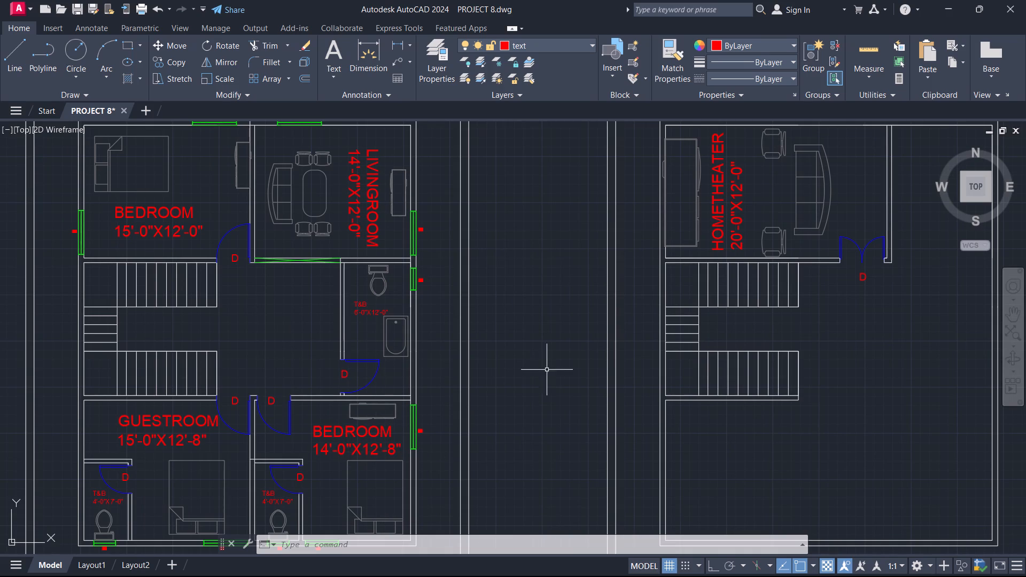
pyautogui.moveTo(549, 367); pyautogui.dragTo(602, 177, button='middle')
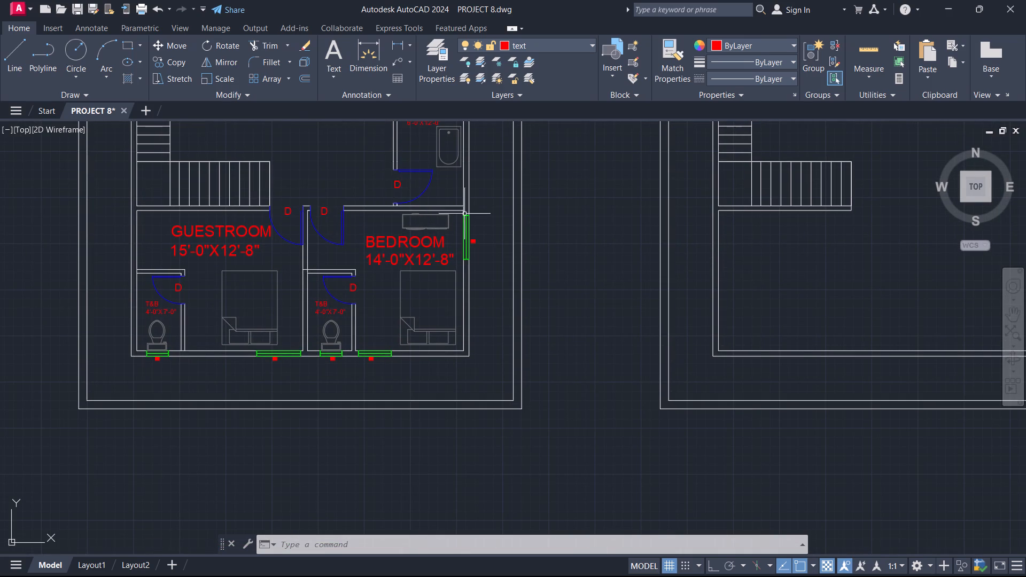
pyautogui.scroll(-2, 519, 228)
pyautogui.scroll(3, 242, 199)
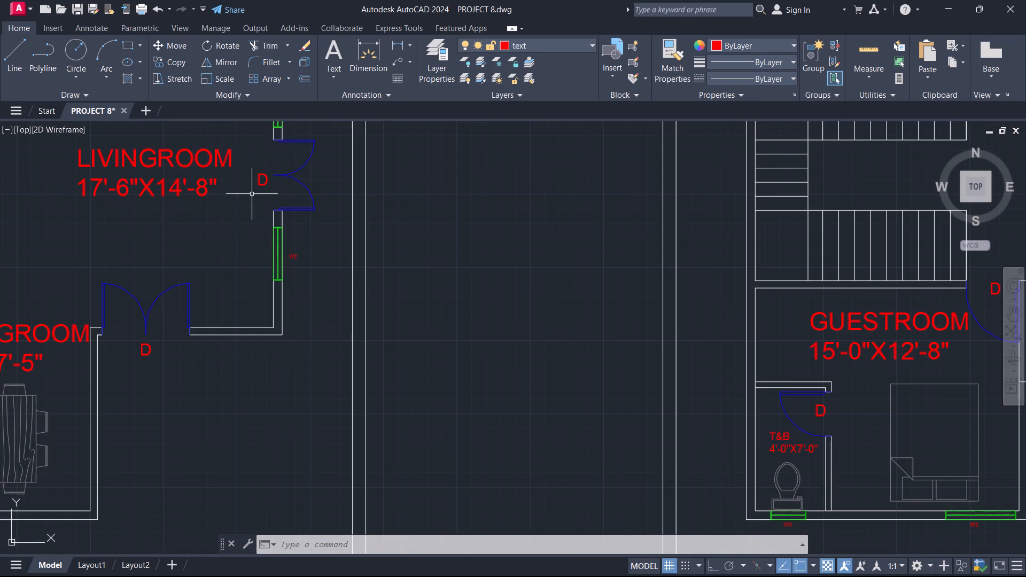
pyautogui.doubleClick(259, 182)
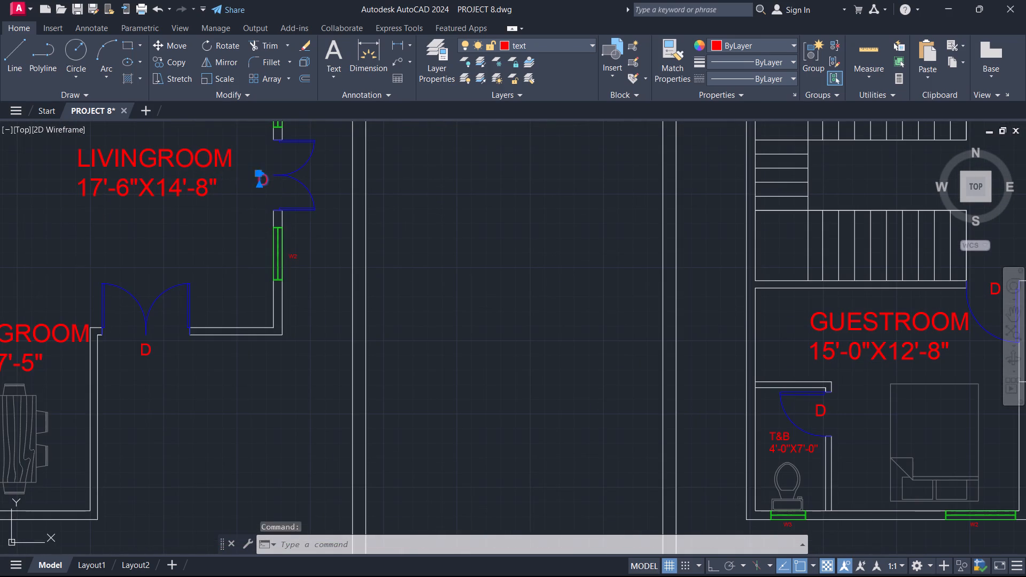
pyautogui.press('Right')
pyautogui.press('1')
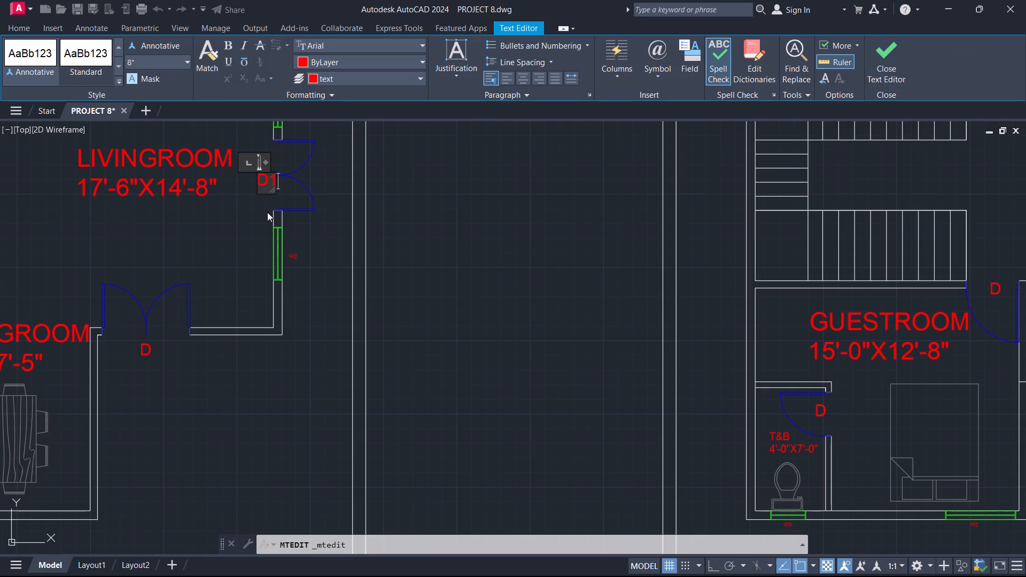
pyautogui.click(248, 212)
# Change the D tag outside the third plan's home theater double door to D1.
pyautogui.scroll(-2, 506, 261)
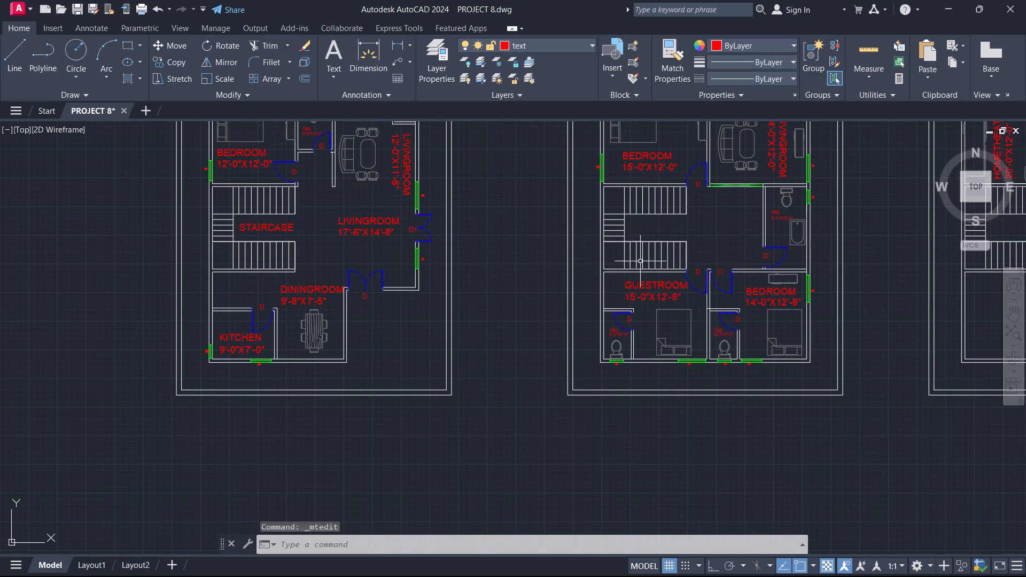
pyautogui.moveTo(899, 275); pyautogui.dragTo(481, 369, button='middle')
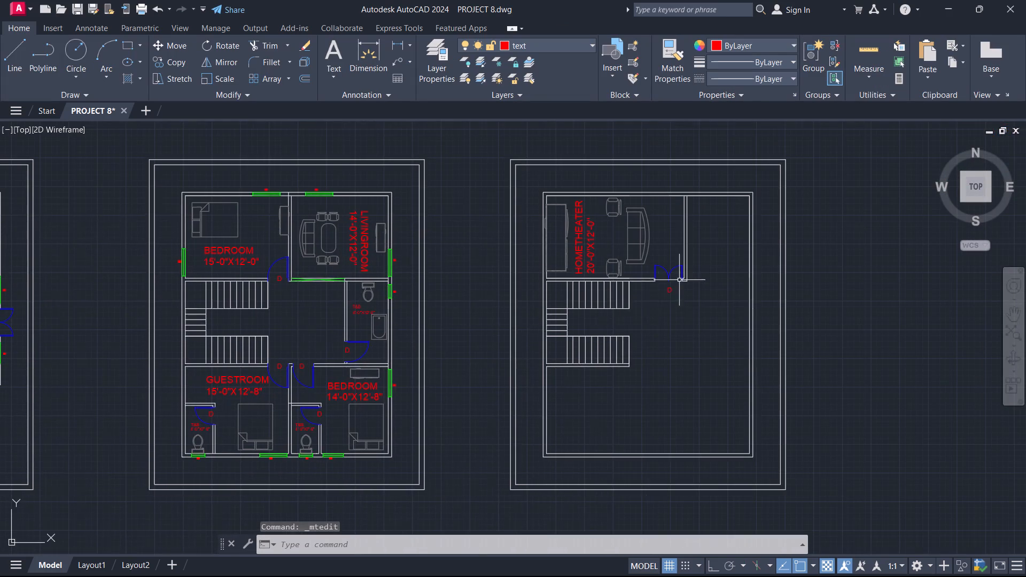
pyautogui.scroll(3, 679, 280)
pyautogui.doubleClick(640, 314)
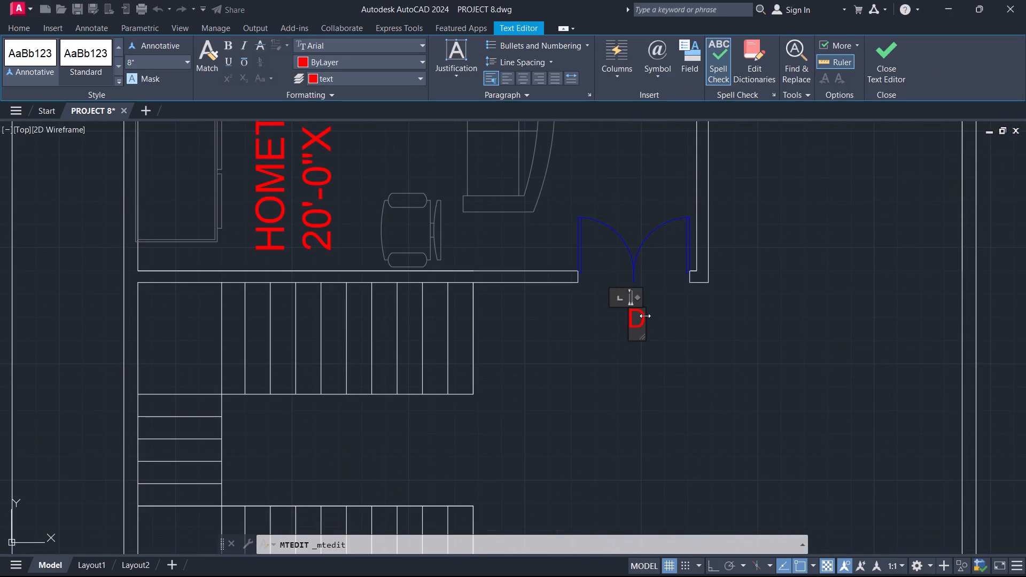
pyautogui.press('1')
pyautogui.click(666, 356)
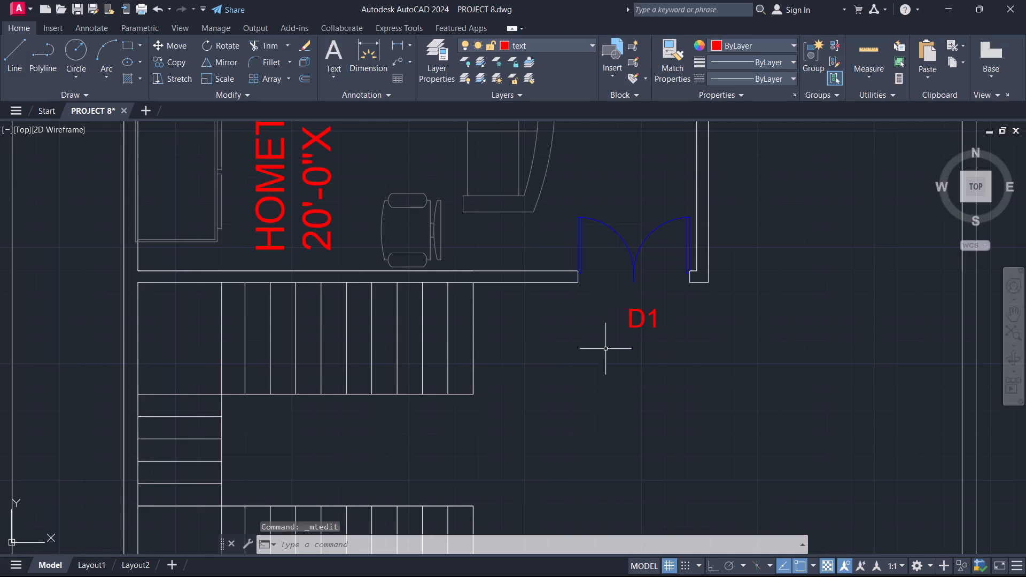
# Change the D tag at the first plan's kitchen door to D2.
pyautogui.scroll(-2, 591, 343)
pyautogui.moveTo(580, 376); pyautogui.dragTo(735, 325, button='middle')
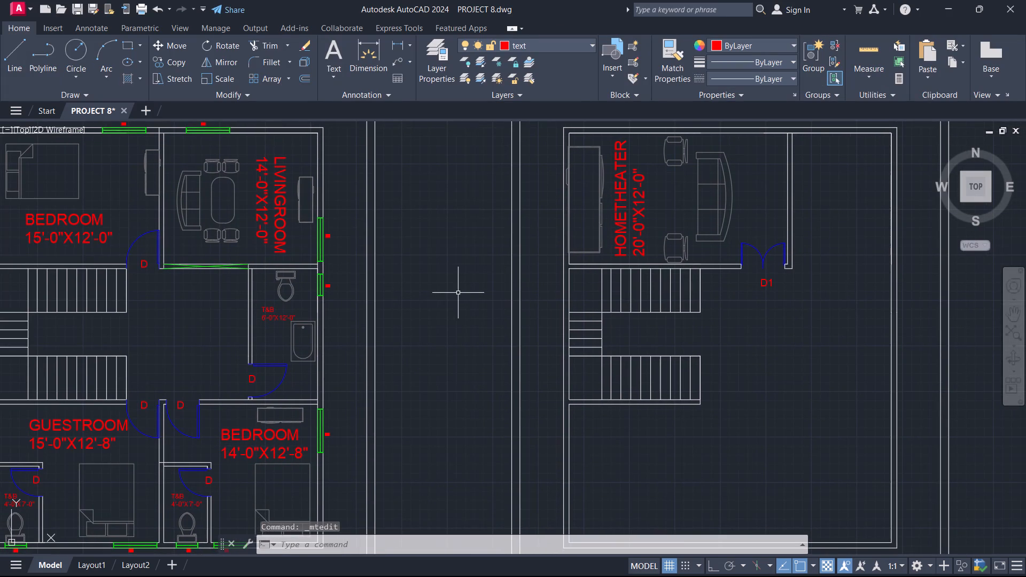
pyautogui.moveTo(458, 293); pyautogui.dragTo(563, 275, button='middle')
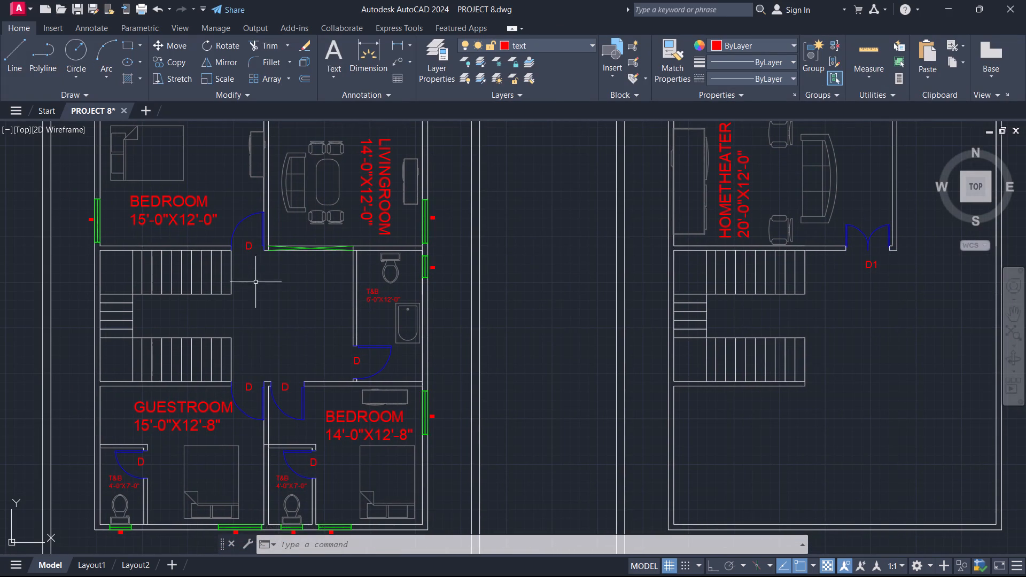
pyautogui.scroll(-1, 262, 297)
pyautogui.moveTo(262, 297); pyautogui.dragTo(597, 254, button='middle')
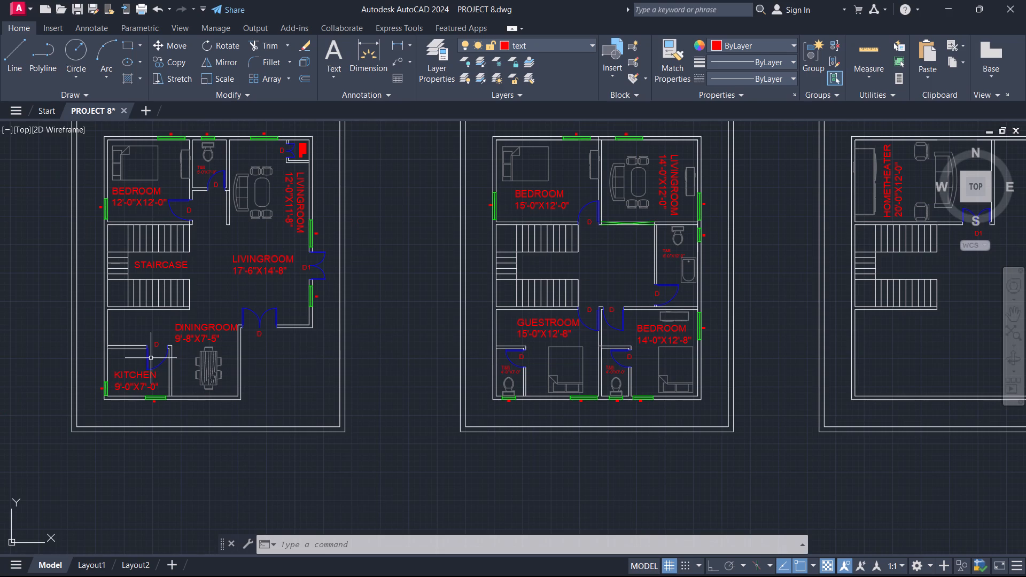
pyautogui.scroll(2, 161, 347)
pyautogui.doubleClick(153, 346)
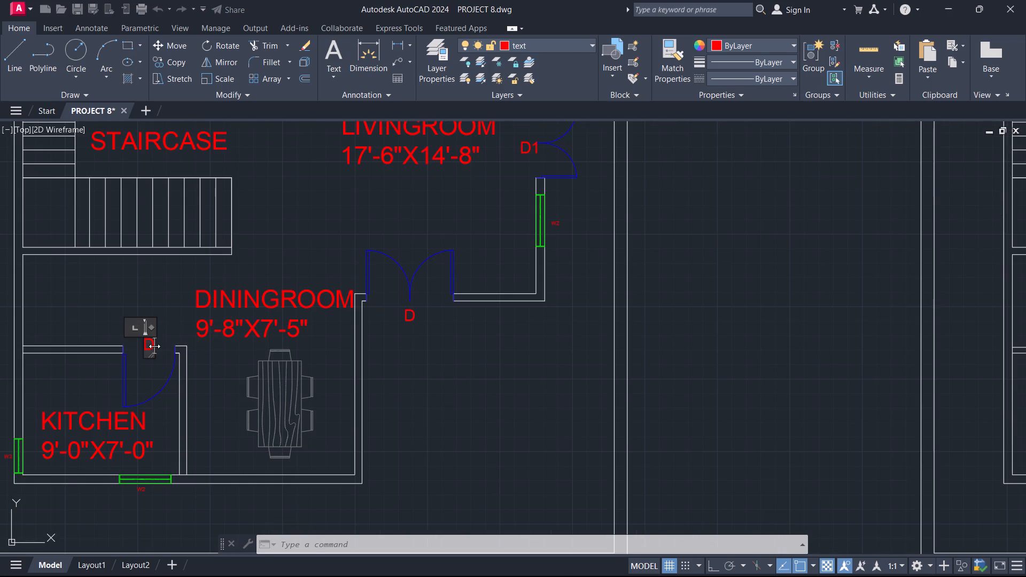
pyautogui.press('2')
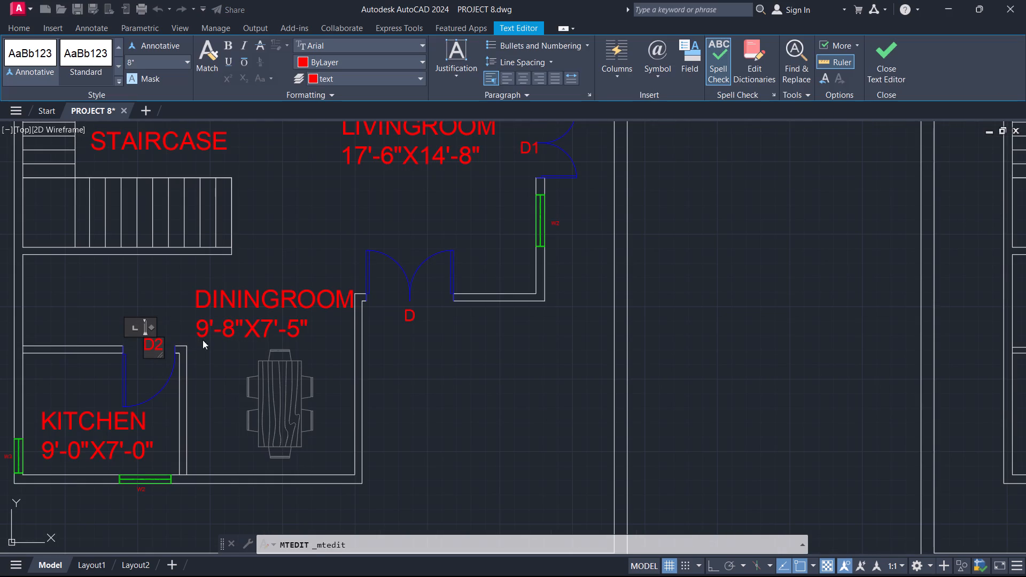
# Change the D tag at the first plan's 12'-0"X12'-0" bedroom door to D2.
pyautogui.moveTo(276, 207); pyautogui.dragTo(455, 462, button='middle')
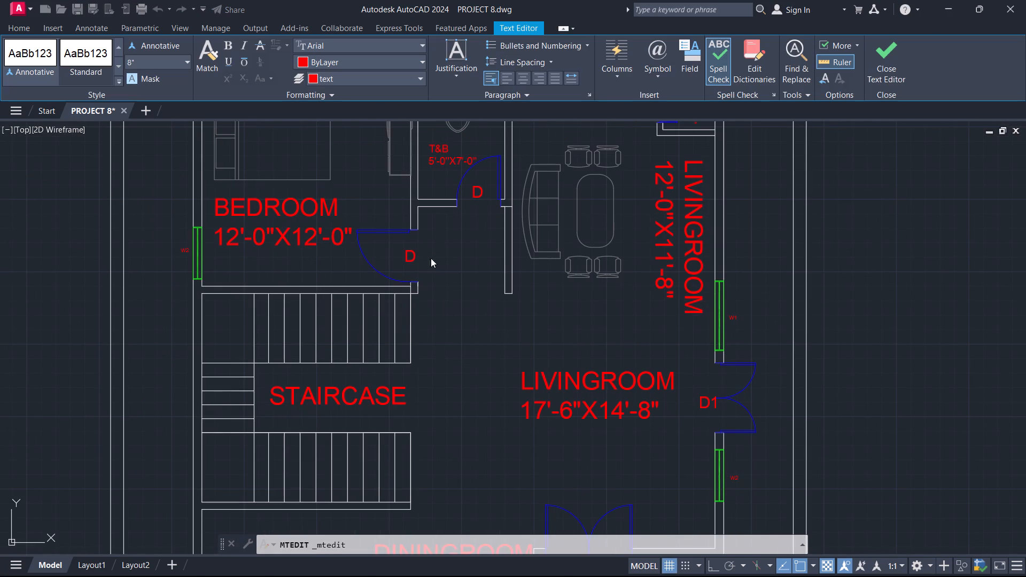
pyautogui.doubleClick(410, 255)
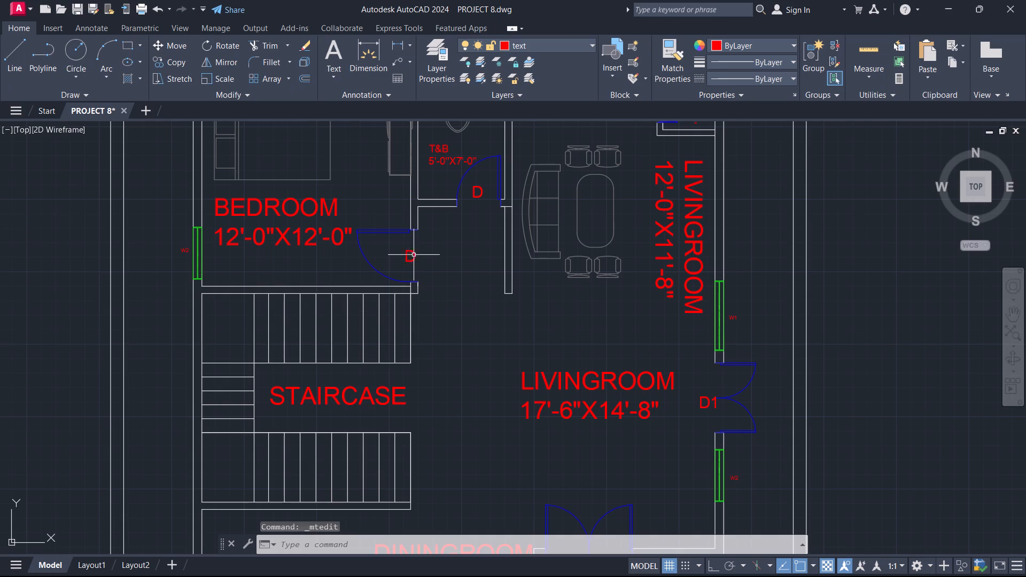
pyautogui.click(414, 255)
pyautogui.doubleClick(414, 255)
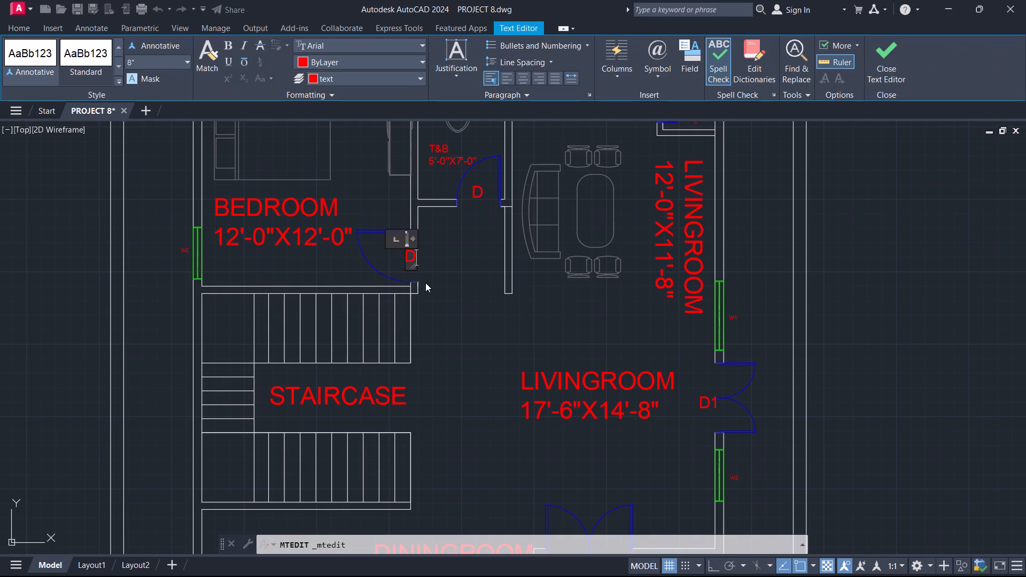
pyautogui.press('2')
pyautogui.doubleClick(479, 189)
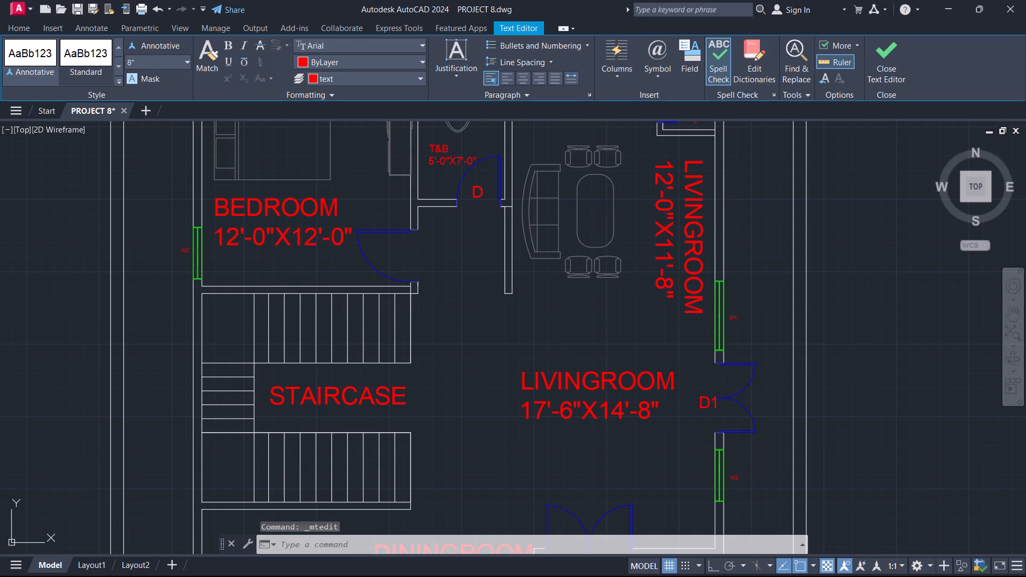
# Change the D tag at the first plan's 5'-0"X7'-0" T&B door to D3.
pyautogui.doubleClick(480, 190)
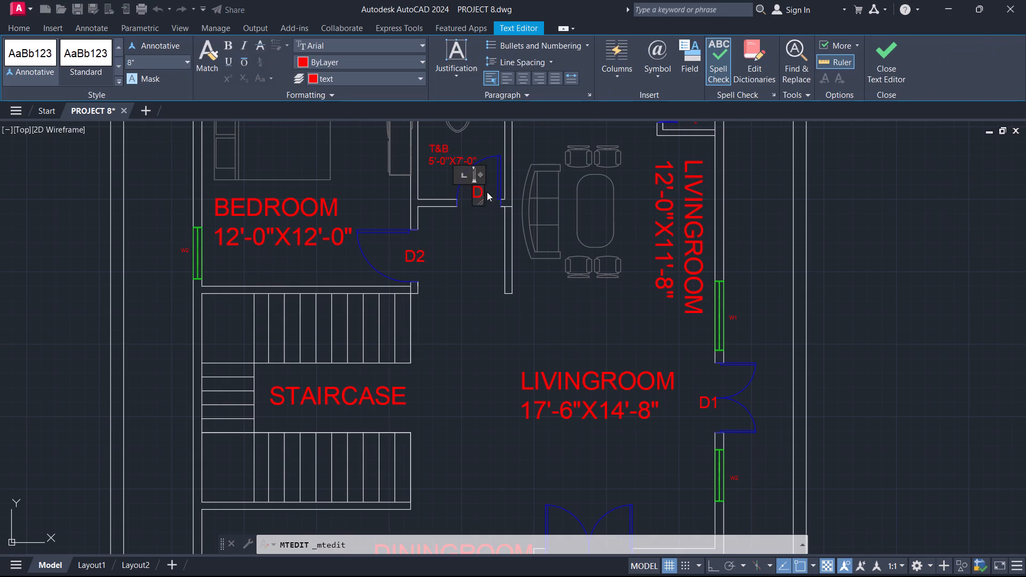
pyautogui.press('3')
# Change the D tag at the first plan's pooja room double door to D4.
pyautogui.moveTo(626, 188); pyautogui.dragTo(589, 334, button='middle')
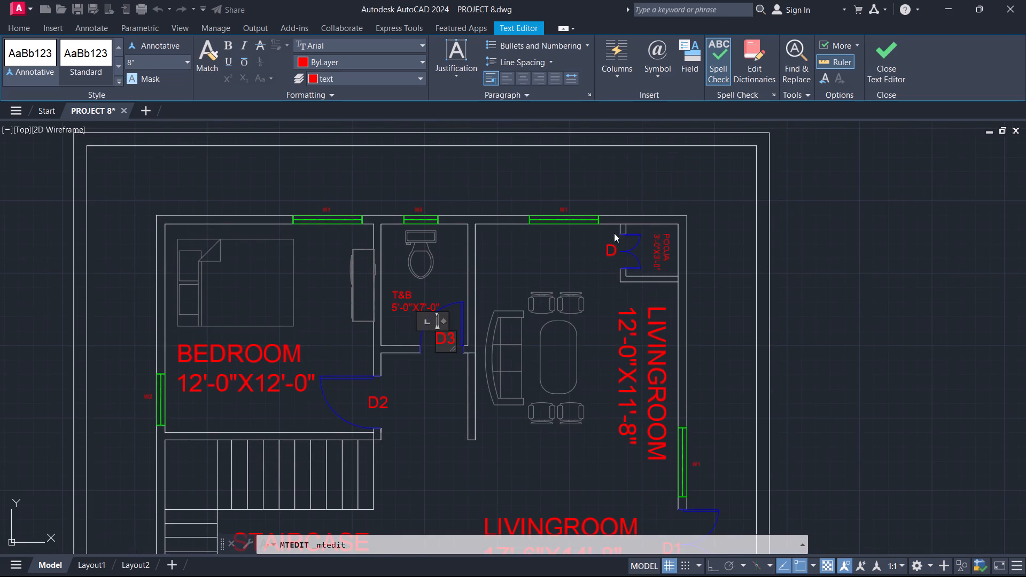
pyautogui.scroll(3, 610, 237)
pyautogui.doubleClick(629, 271)
pyautogui.doubleClick(629, 276)
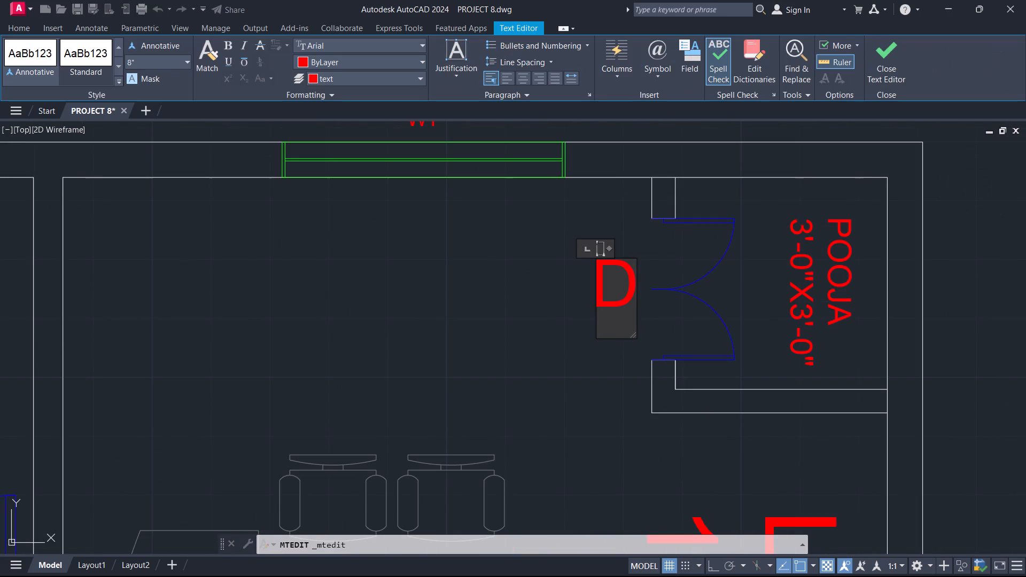
pyautogui.press('4')
pyautogui.click(552, 310)
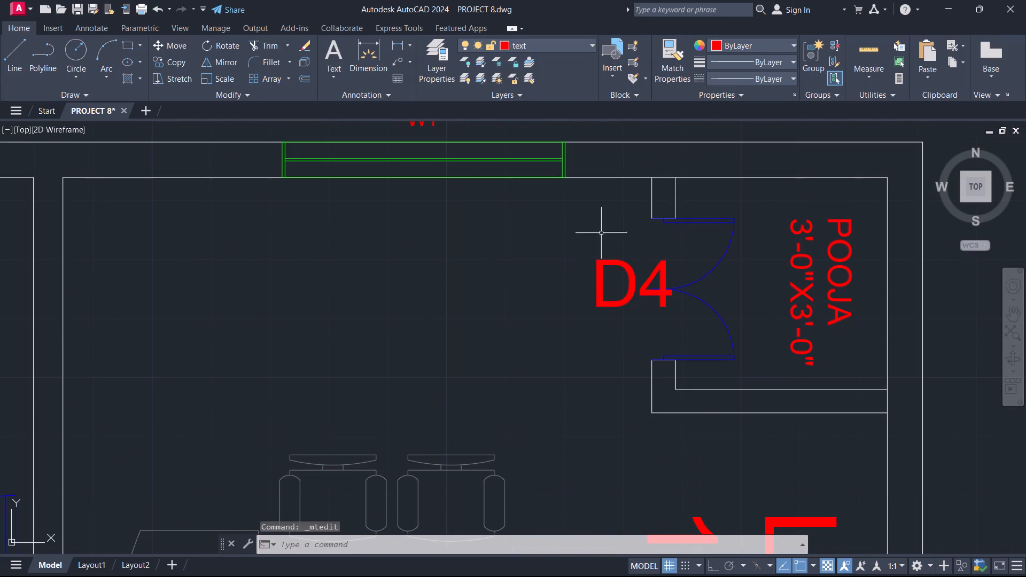
# Scale down the pooja door's D4 tag in two passes from its upper-left corner so it clears the double door.
pyautogui.click(596, 266)
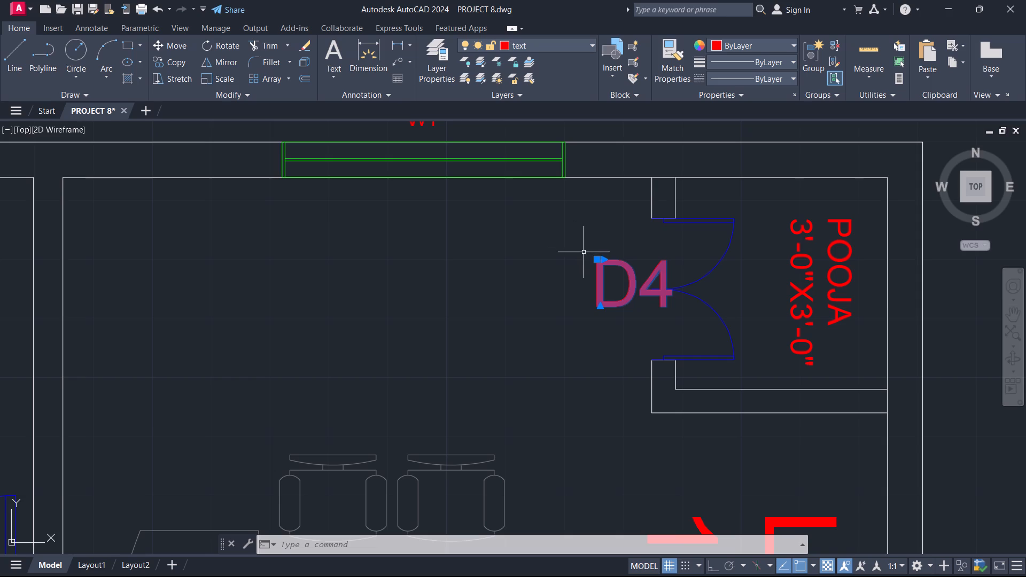
pyautogui.write('SC')
pyautogui.press('Return')
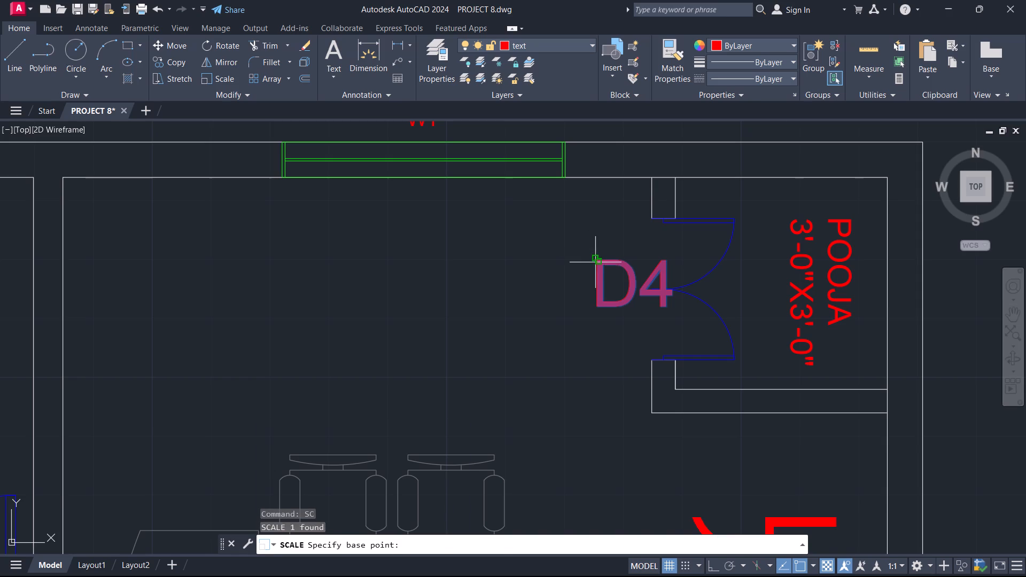
pyautogui.click(595, 262)
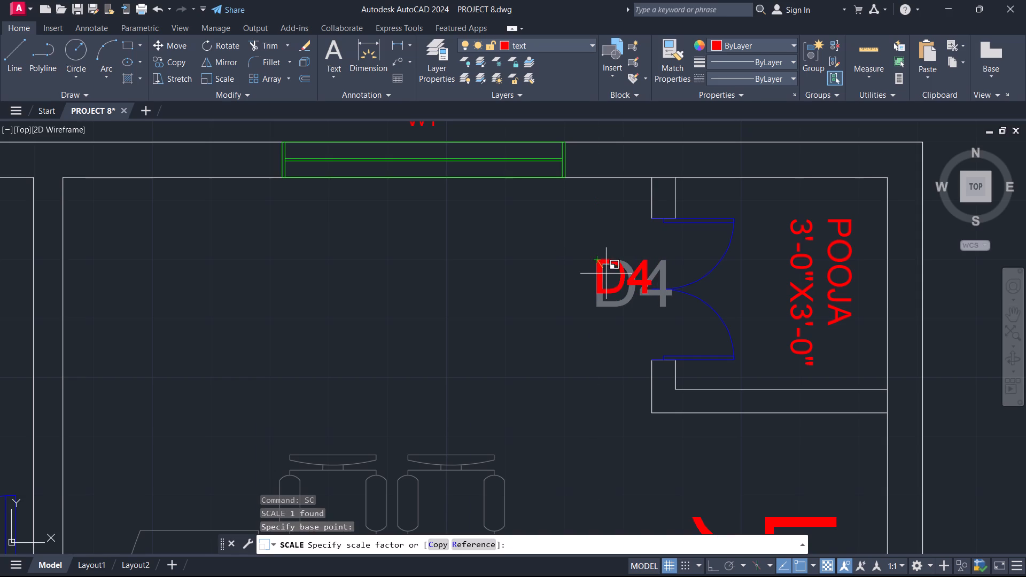
pyautogui.click(608, 275)
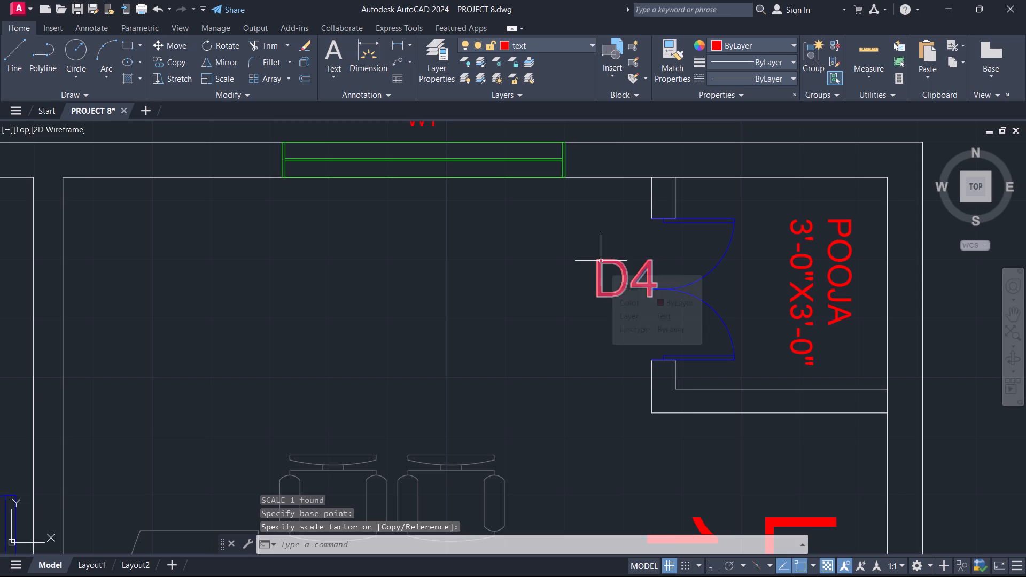
pyautogui.press('space')
pyautogui.click(603, 264)
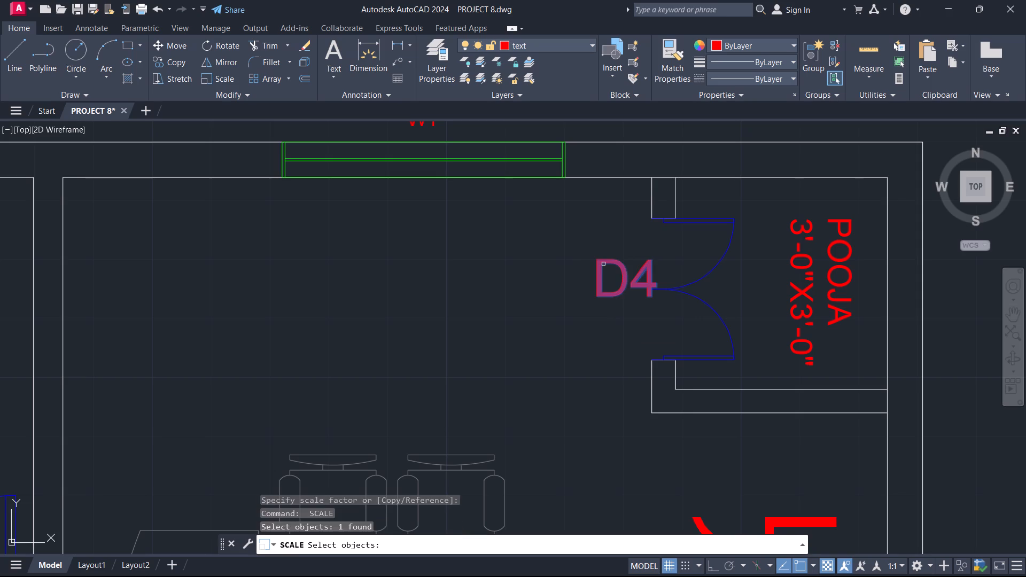
pyautogui.press('space')
pyautogui.click(593, 259)
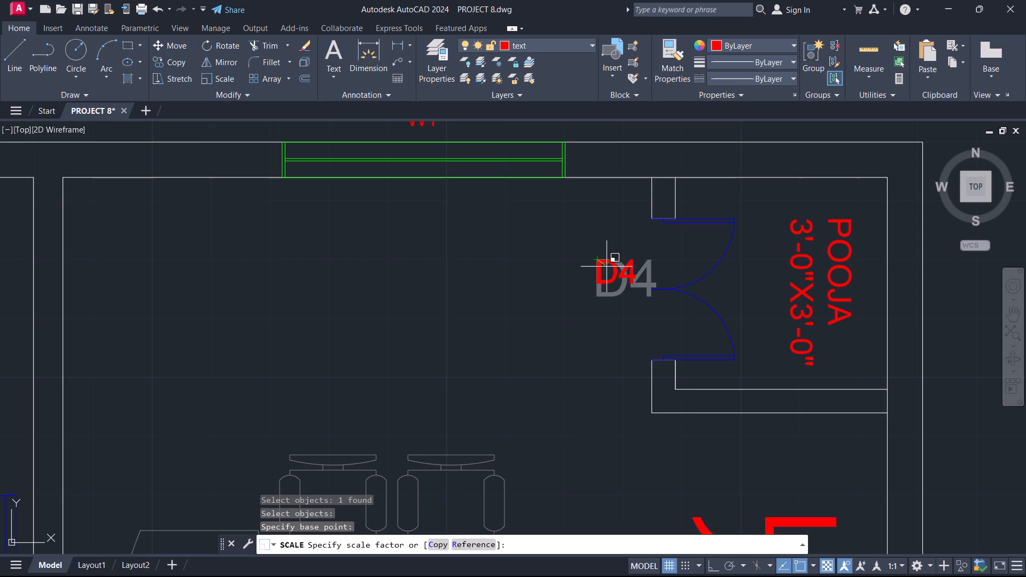
pyautogui.click(608, 270)
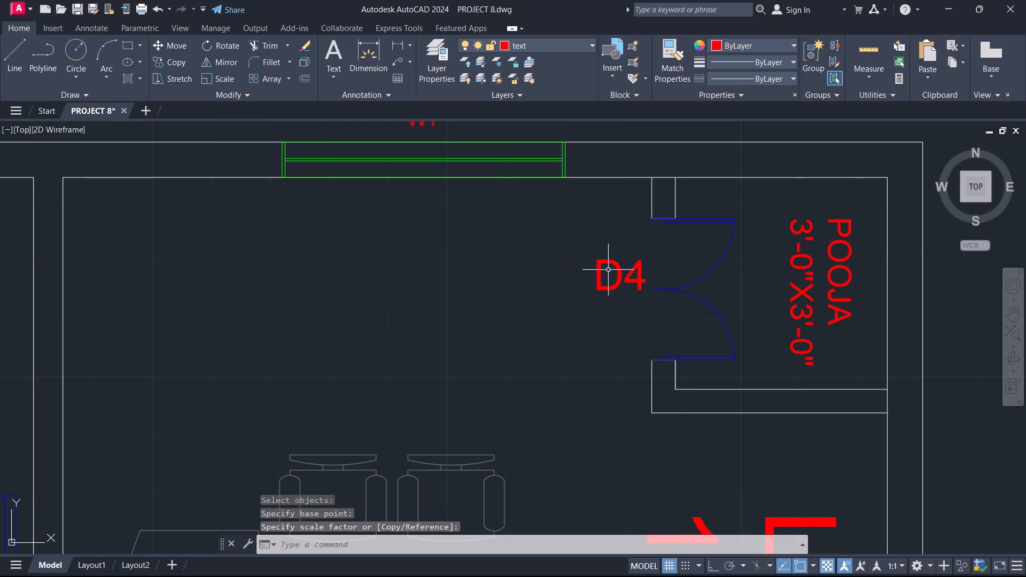
# Change the D tag at the second plan's 15'-0"X12'-0" bedroom door to D2.
pyautogui.scroll(-2, 604, 278)
pyautogui.moveTo(596, 345); pyautogui.dragTo(605, 270, button='middle')
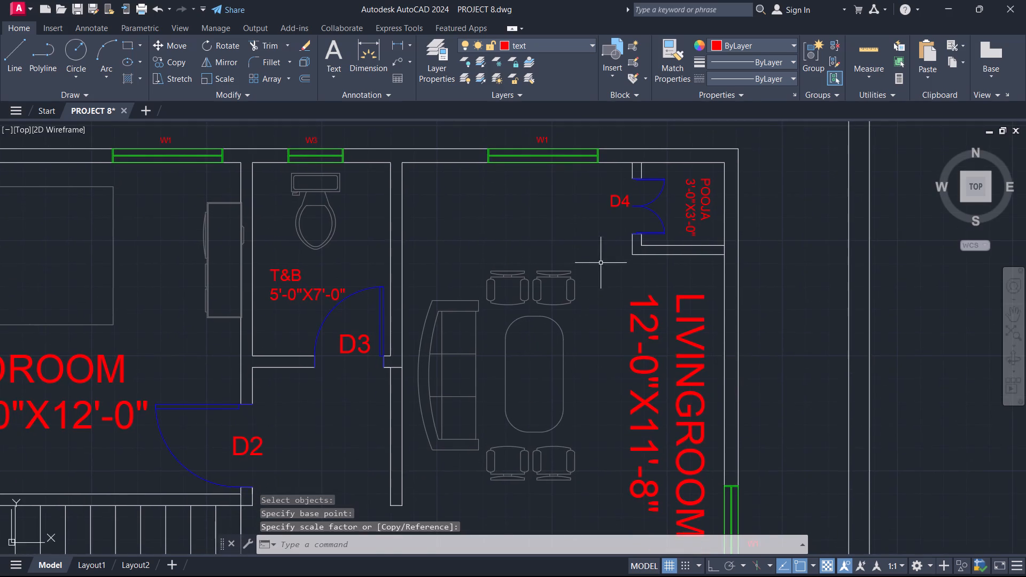
pyautogui.scroll(-2, 601, 261)
pyautogui.scroll(-1, 624, 373)
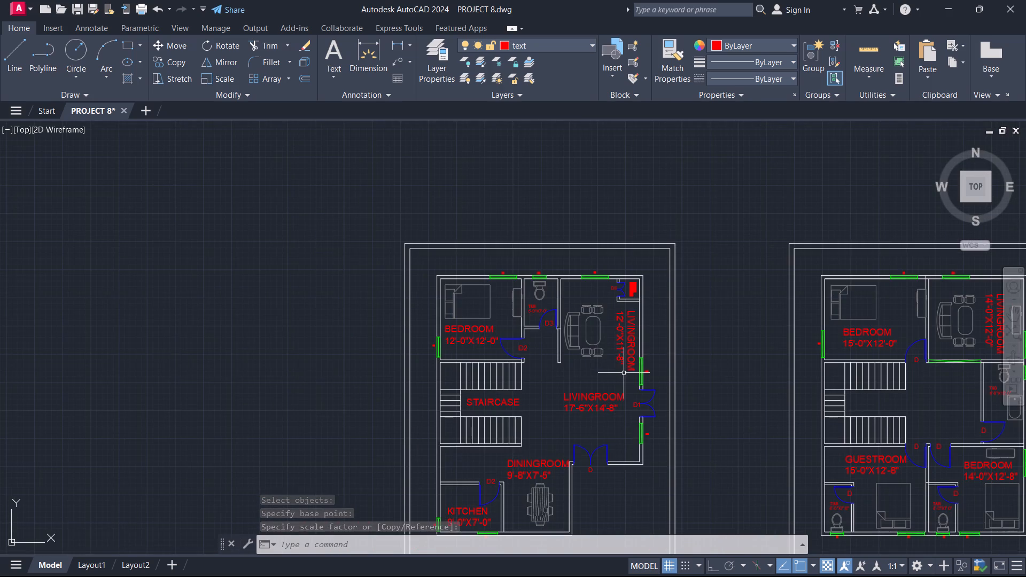
pyautogui.moveTo(719, 374); pyautogui.dragTo(460, 314, button='middle')
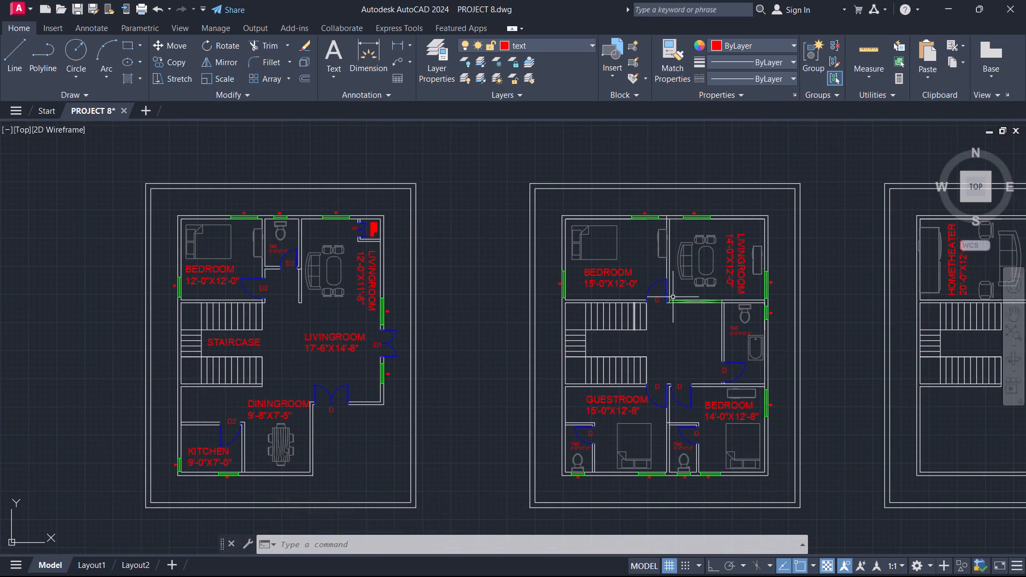
pyautogui.scroll(2, 673, 297)
pyautogui.doubleClick(635, 307)
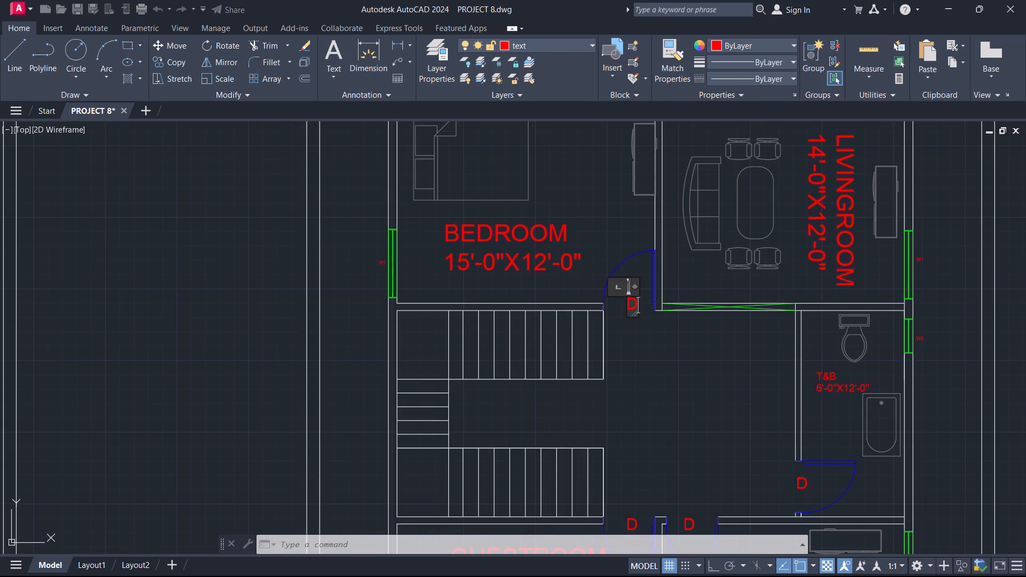
pyautogui.press('2')
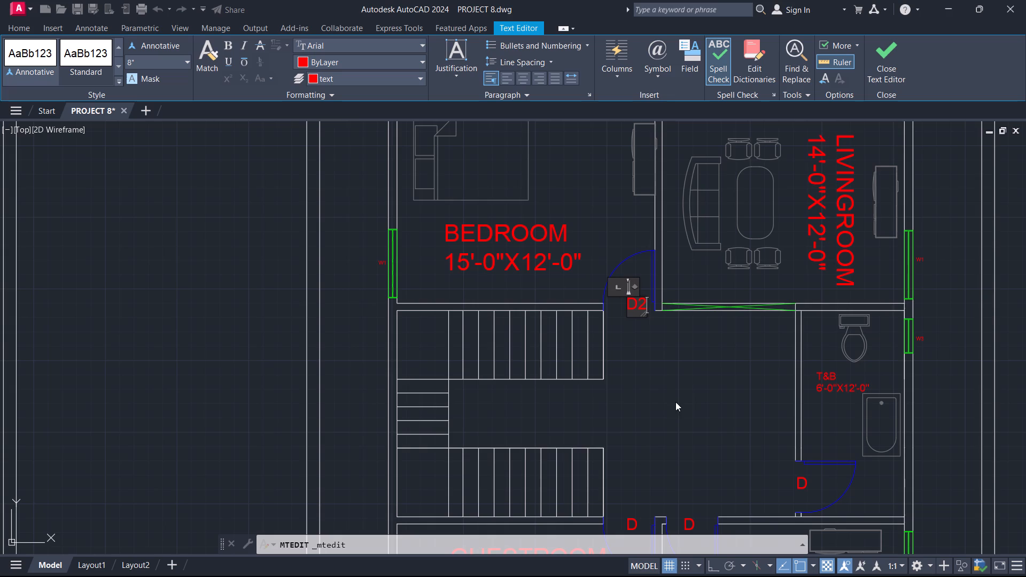
# Change the D tag at the second plan's 6'-0"X12'-0" T&B door to D2.
pyautogui.click(805, 477)
pyautogui.click(805, 481)
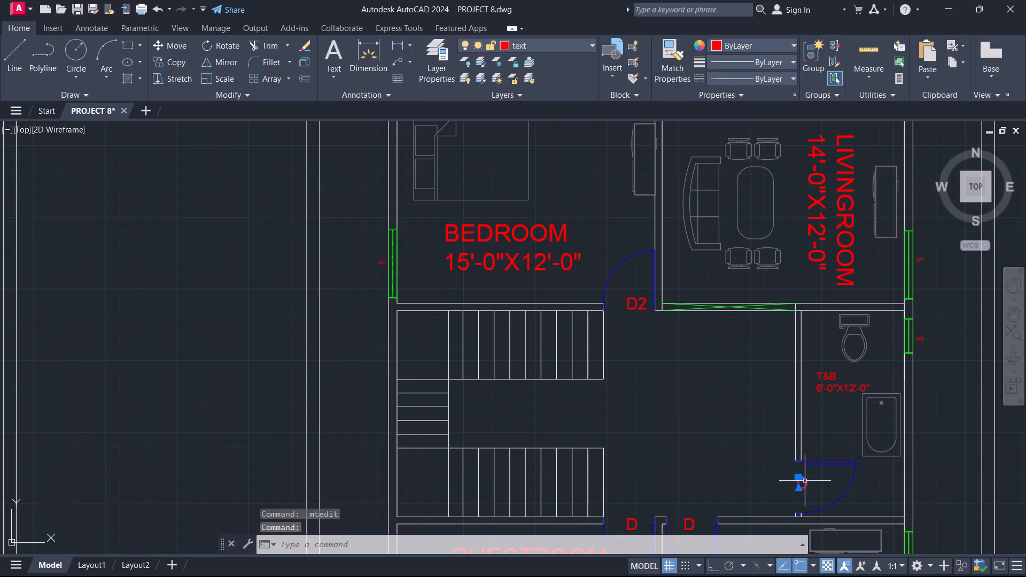
pyautogui.doubleClick(805, 485)
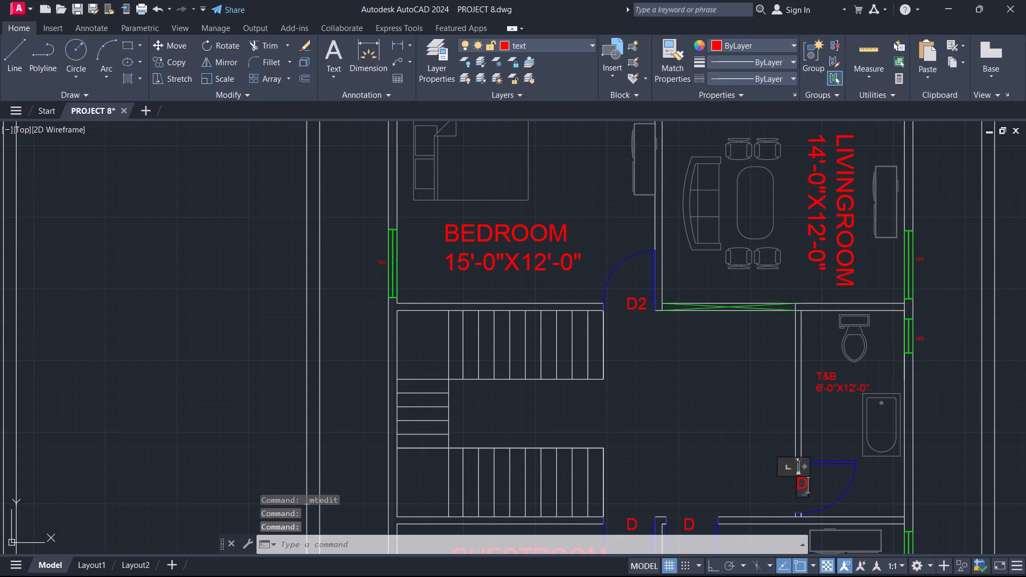
pyautogui.press('2')
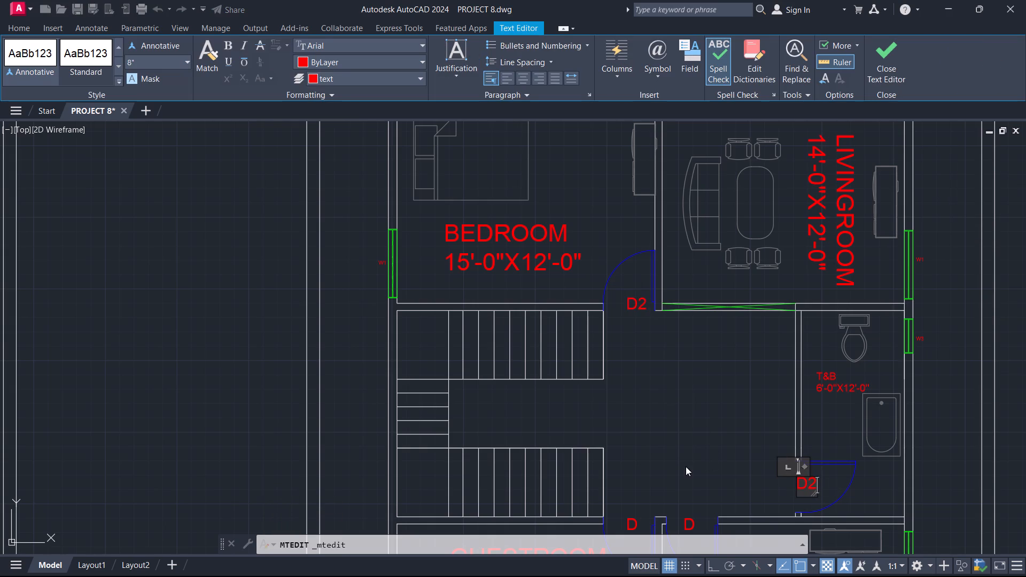
# Change the D tag at the second plan's 14'-0"X12'-8" bedroom entrance door to D2.
pyautogui.scroll(-1, 689, 475)
pyautogui.moveTo(689, 475); pyautogui.dragTo(662, 416, button='middle')
pyautogui.scroll(2, 656, 448)
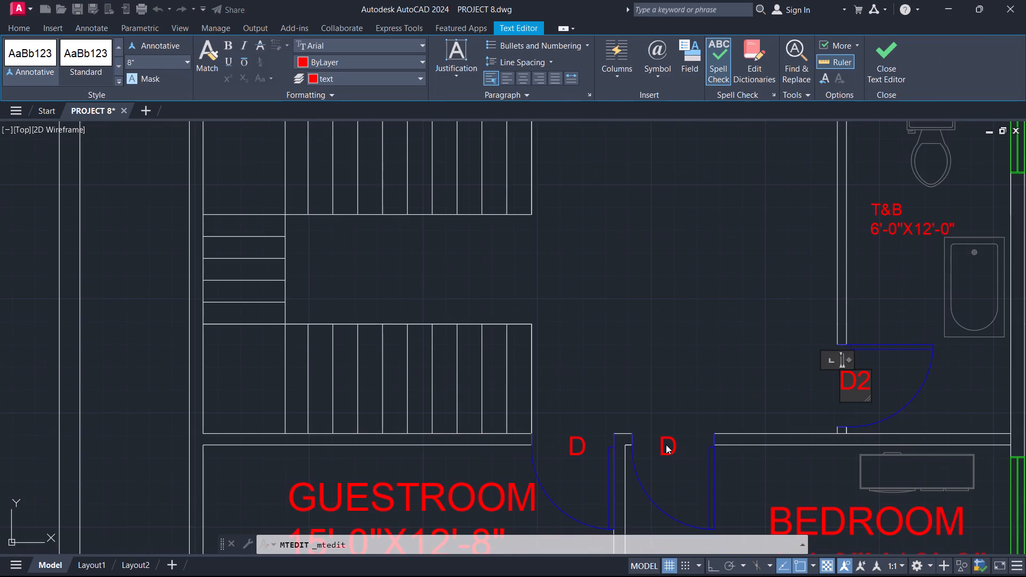
pyautogui.doubleClick(670, 450)
pyautogui.doubleClick(675, 451)
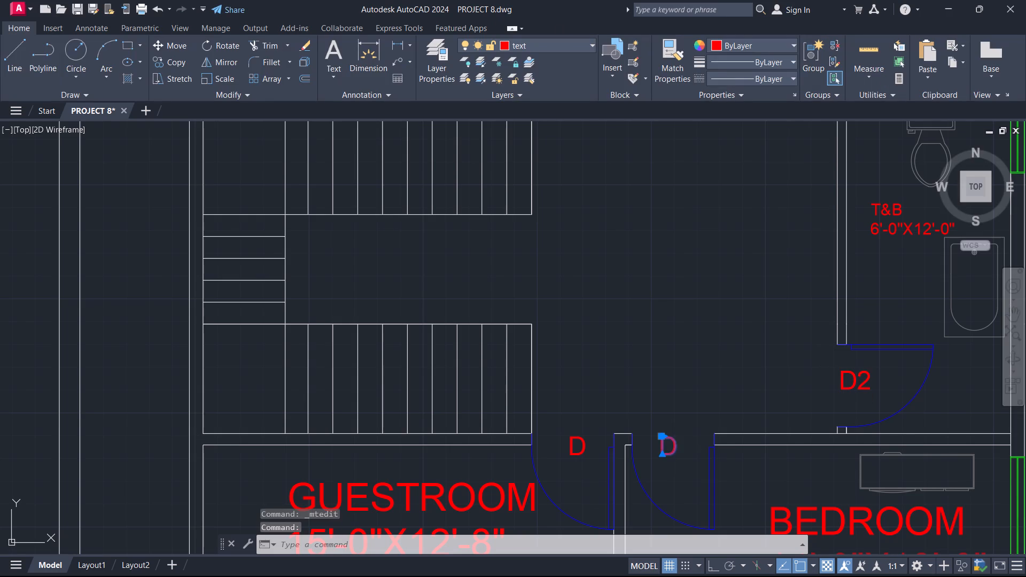
pyautogui.press('2')
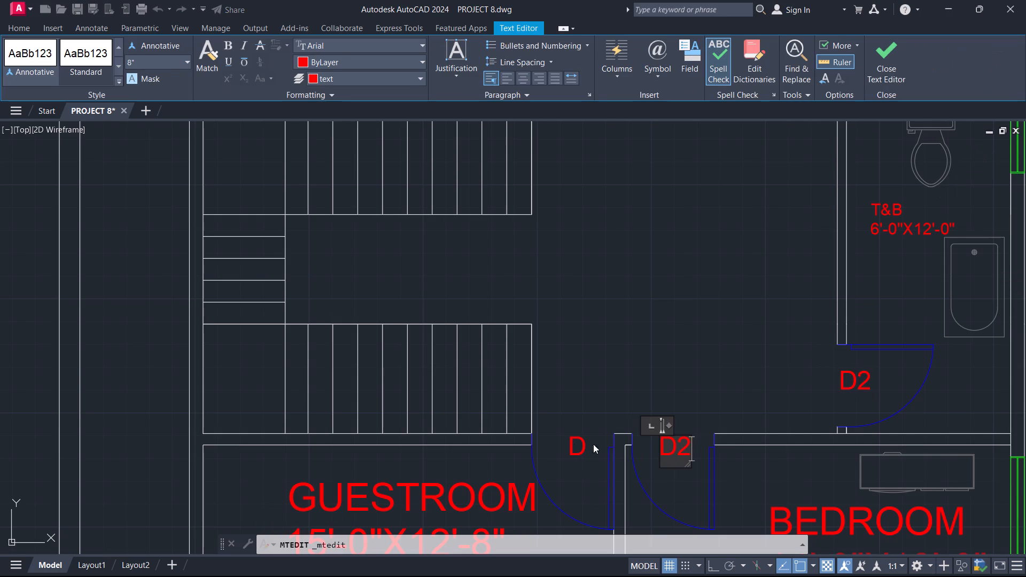
# Change the D tag at the second plan's guestroom entrance door to D2.
pyautogui.doubleClick(584, 445)
pyautogui.doubleClick(584, 445)
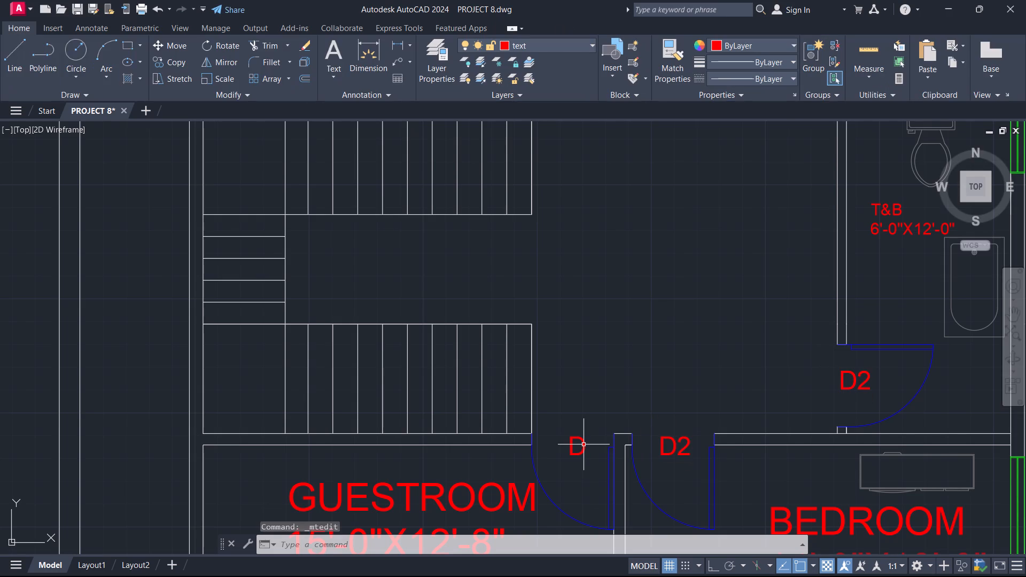
pyautogui.press('2')
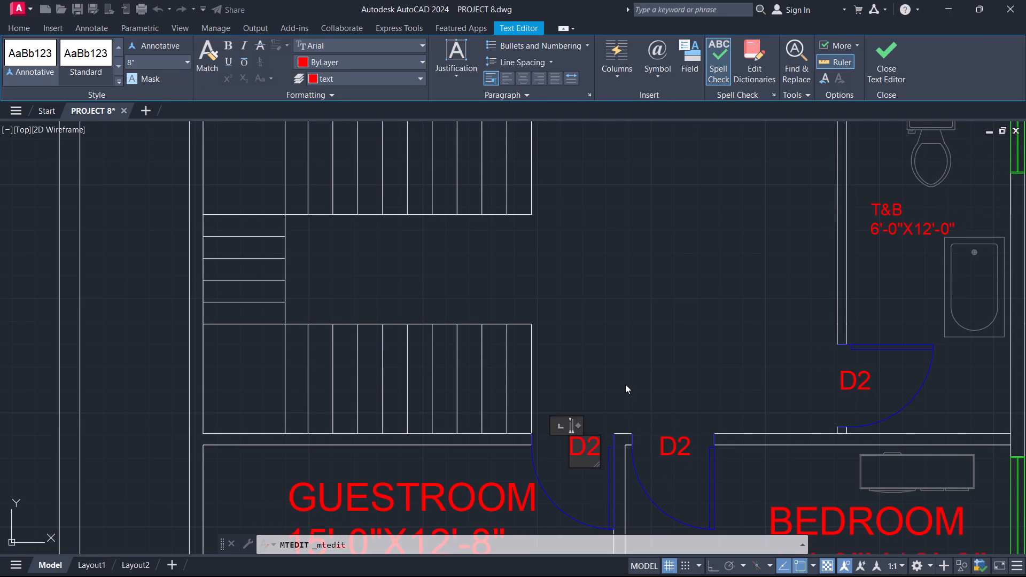
# Change the D tag at the T&B door inside the second plan's 14'-0"X12'-8" bedroom to D3.
pyautogui.scroll(-2, 625, 384)
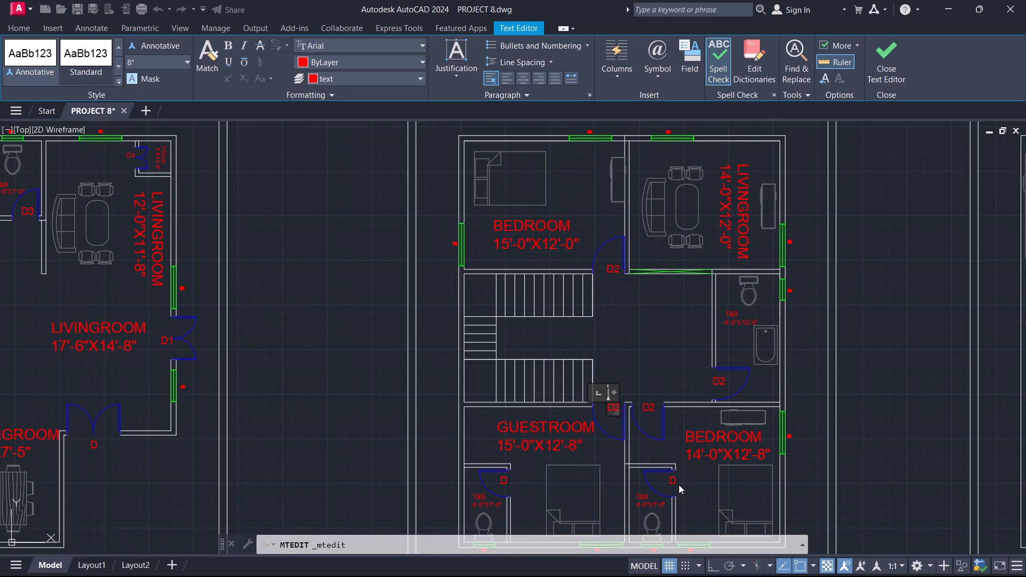
pyautogui.scroll(2, 677, 485)
pyautogui.doubleClick(671, 477)
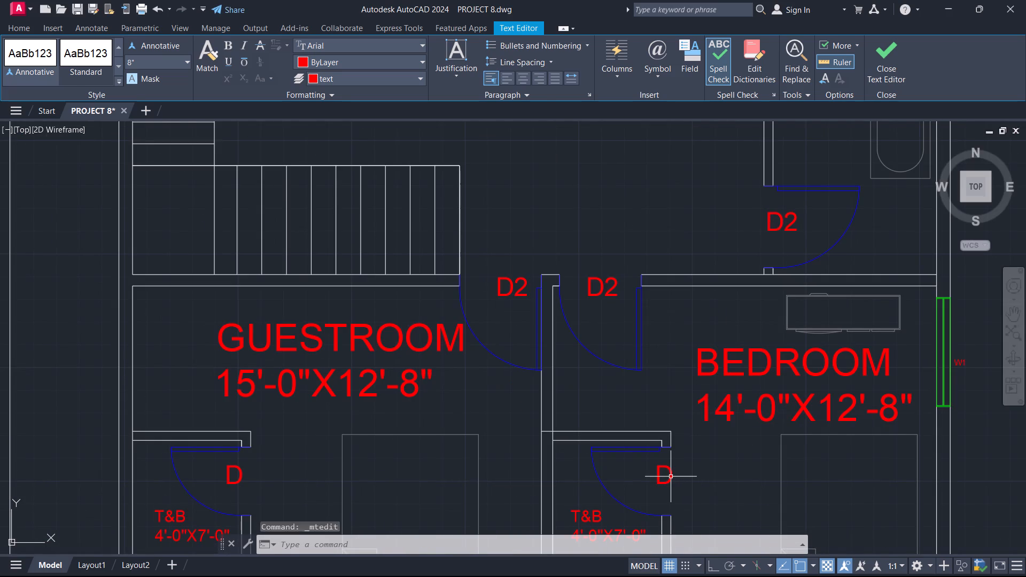
pyautogui.doubleClick(667, 480)
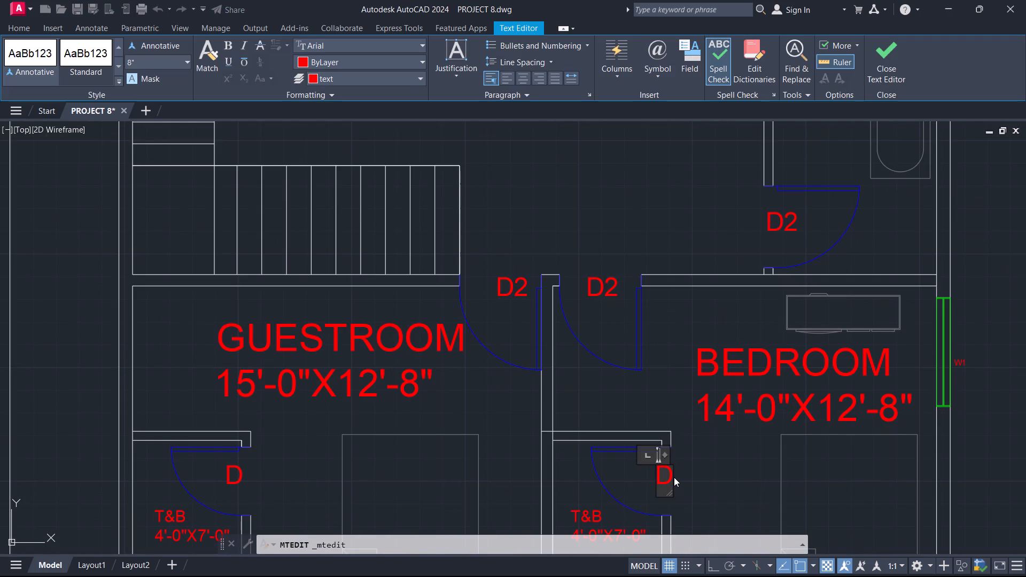
pyautogui.press('3')
# Change the D tag at the T&B door inside the second plan's guestroom to D3.
pyautogui.click(233, 482)
pyautogui.doubleClick(234, 482)
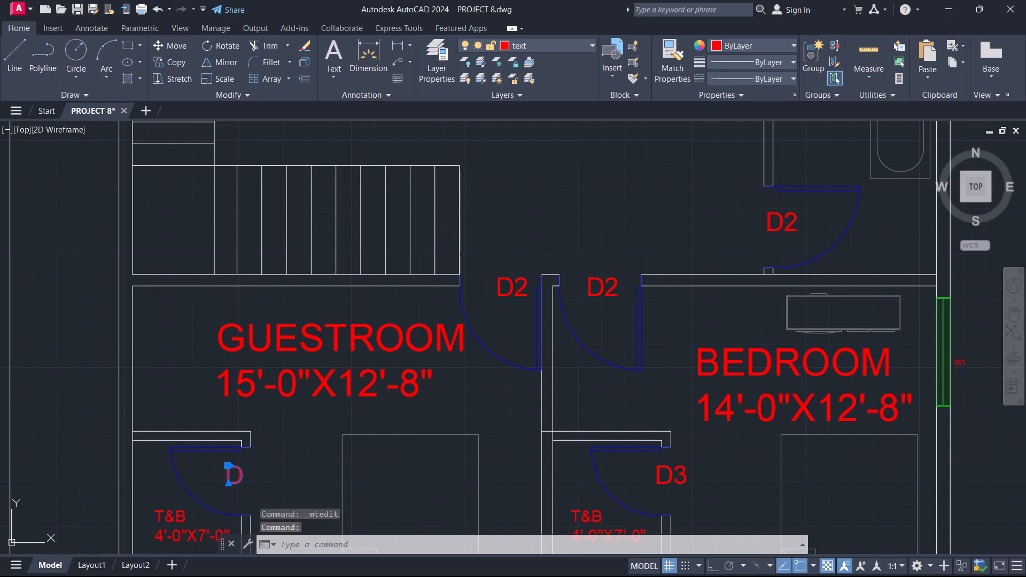
pyautogui.press('Right')
pyautogui.press('3')
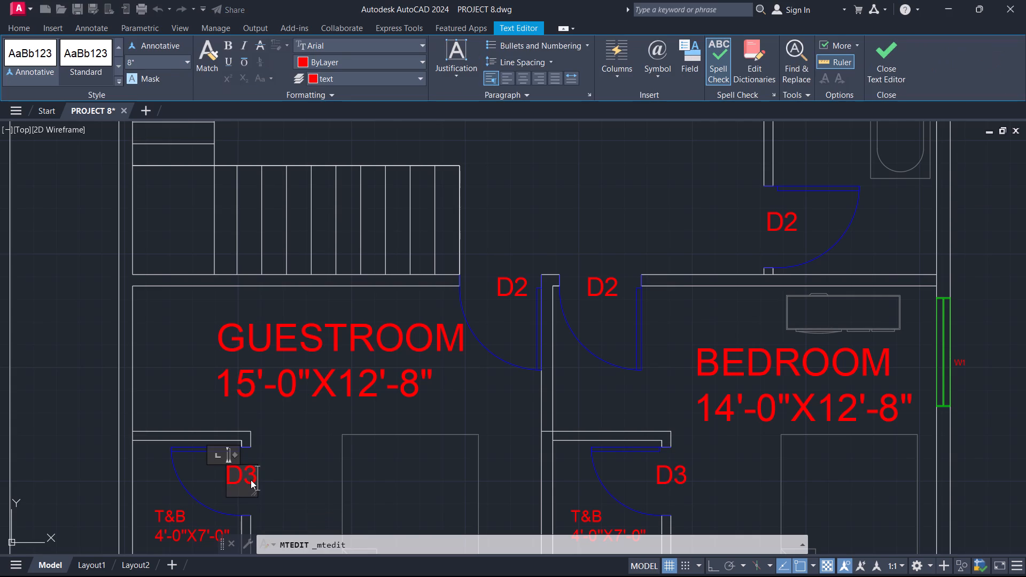
pyautogui.click(305, 471)
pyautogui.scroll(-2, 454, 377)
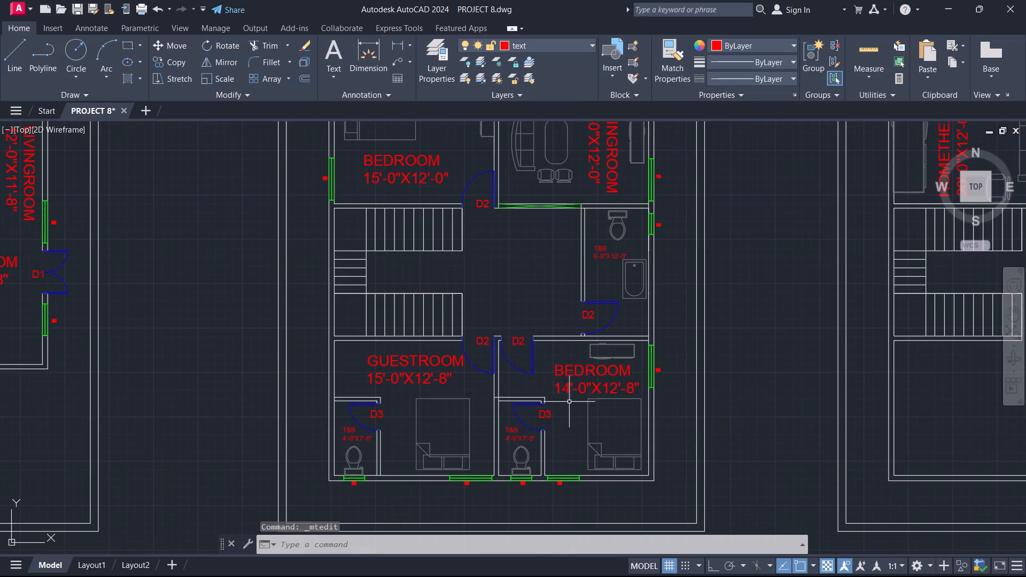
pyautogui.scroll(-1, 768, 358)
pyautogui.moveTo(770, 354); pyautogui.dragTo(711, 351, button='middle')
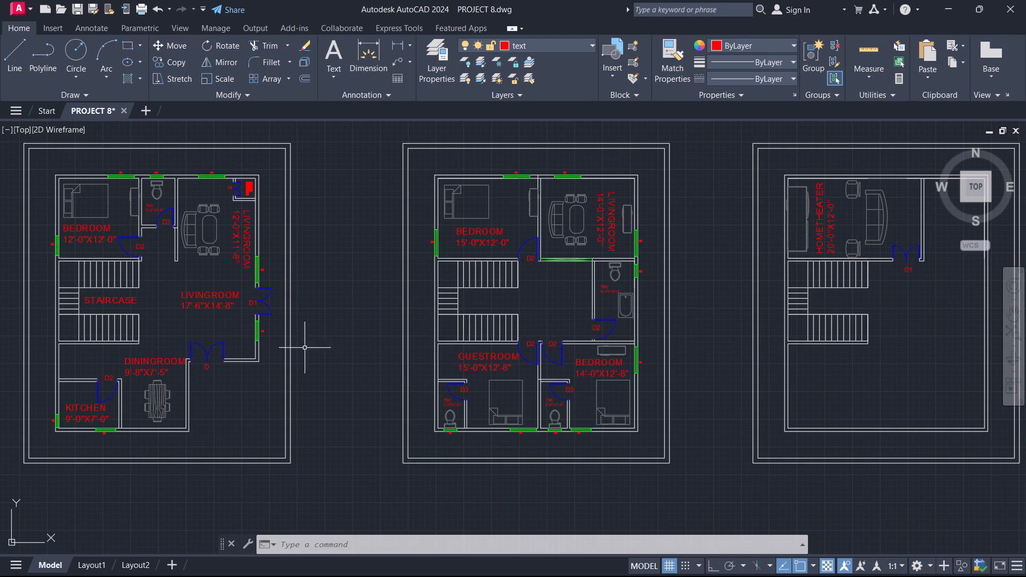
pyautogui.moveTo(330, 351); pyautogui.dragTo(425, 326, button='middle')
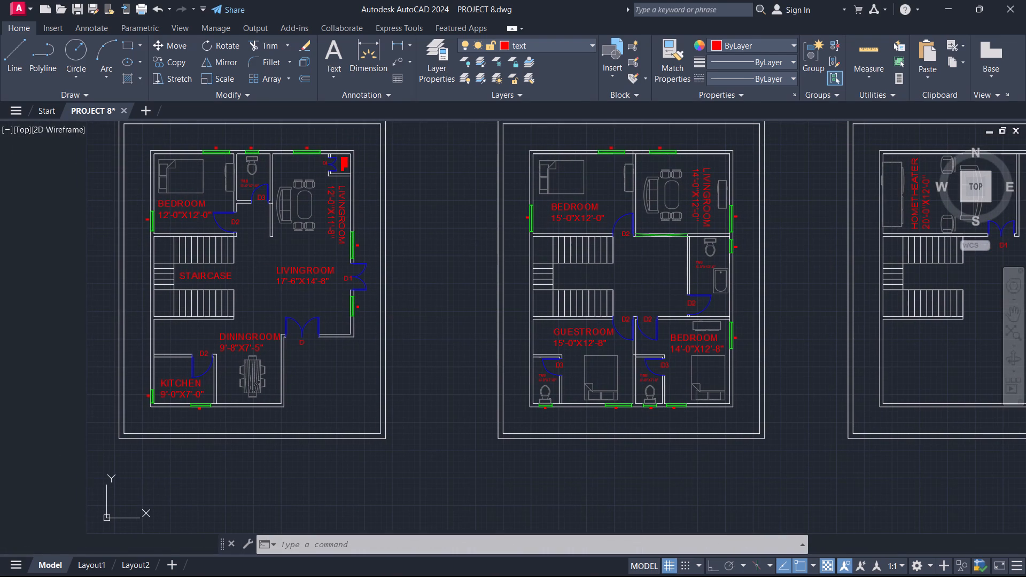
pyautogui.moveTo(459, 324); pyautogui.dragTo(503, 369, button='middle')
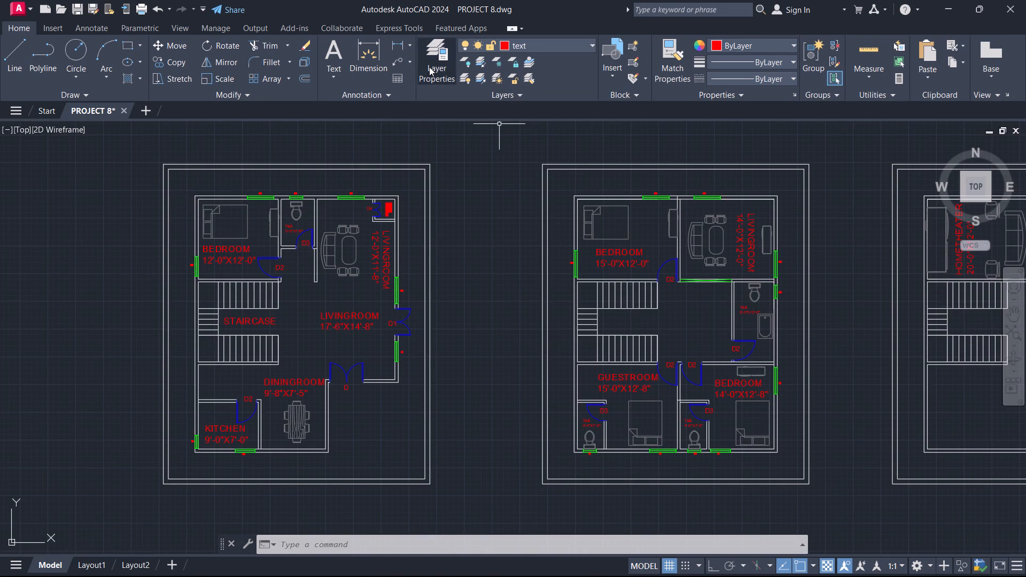
# Create a new layer named DIMENSIONS, set its colour to white and make it the current layer.
pyautogui.click(429, 66)
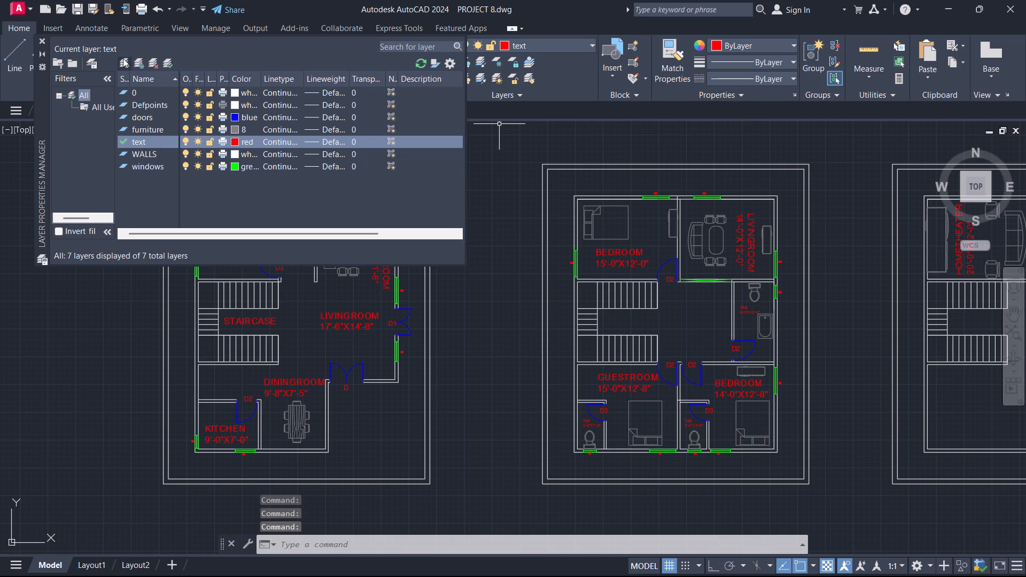
pyautogui.click(123, 58)
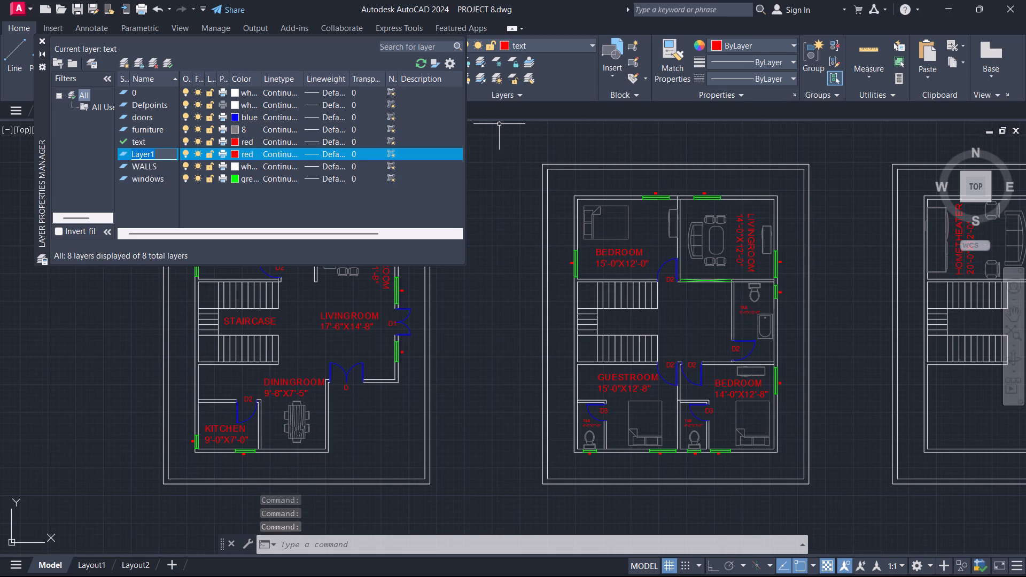
pyautogui.press('BackSpace')
pyautogui.write('DIMEN')
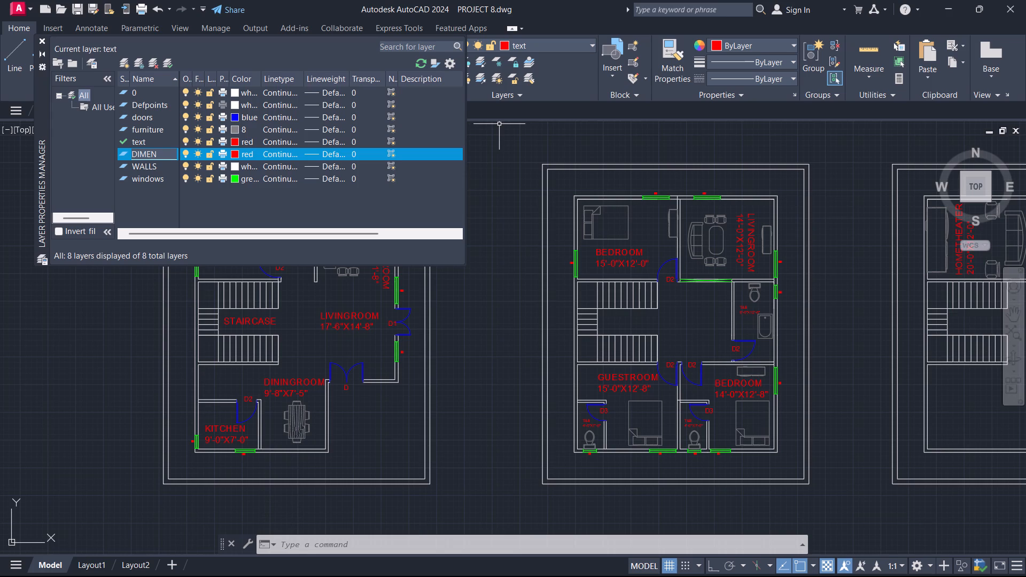
pyautogui.write('SIONS')
pyautogui.click(234, 155)
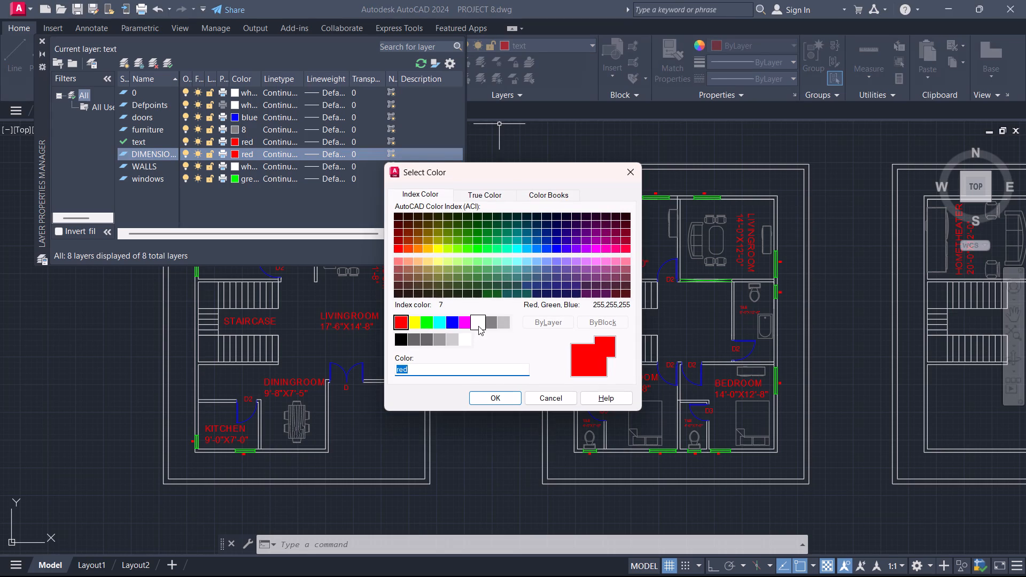
pyautogui.click(478, 326)
pyautogui.click(491, 400)
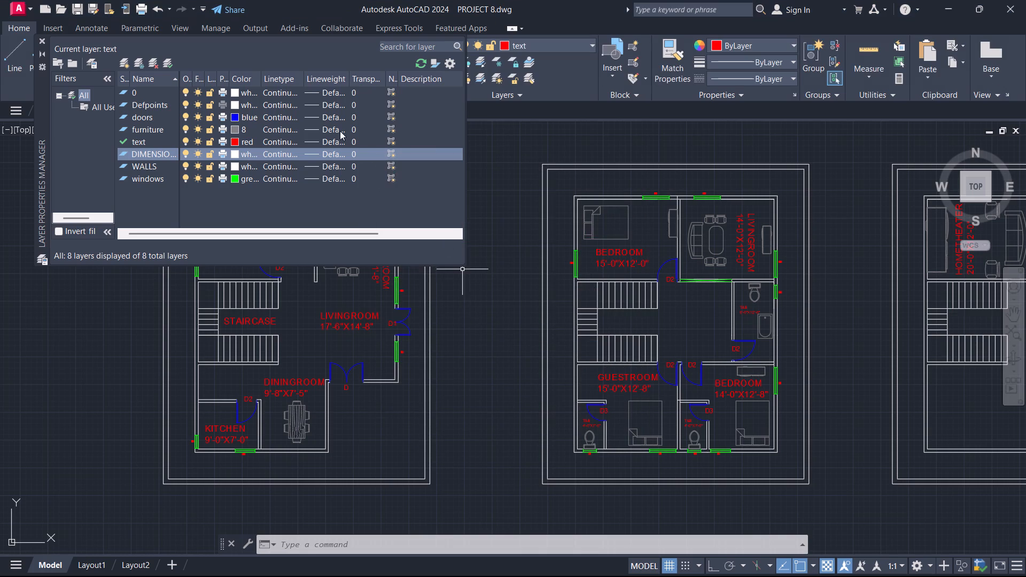
pyautogui.click(167, 61)
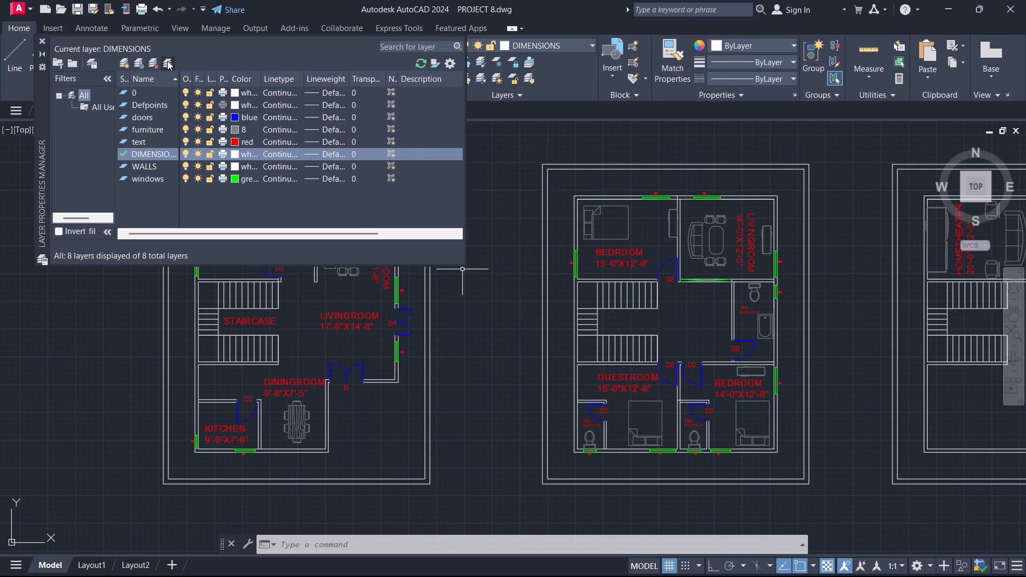
pyautogui.click(42, 41)
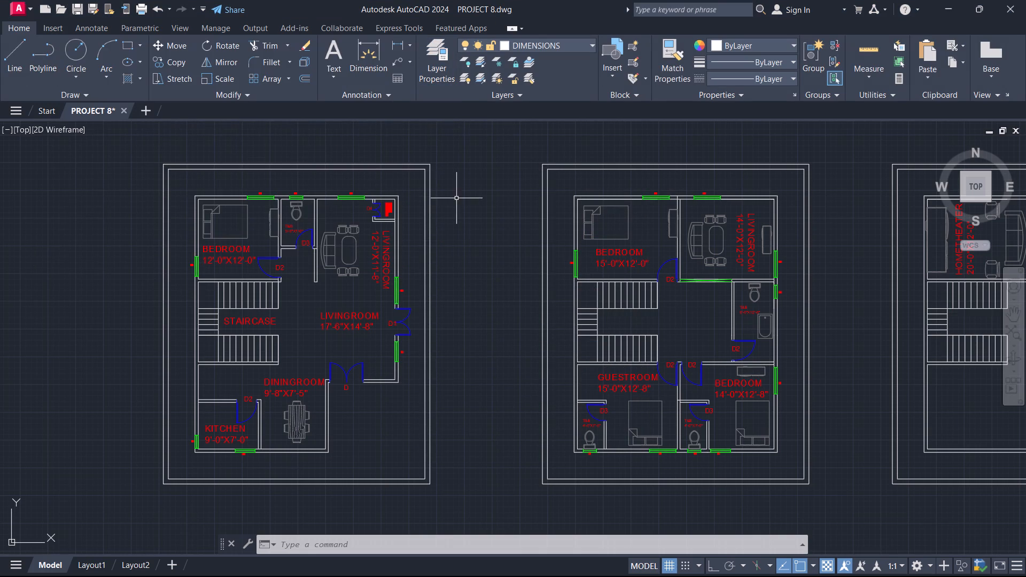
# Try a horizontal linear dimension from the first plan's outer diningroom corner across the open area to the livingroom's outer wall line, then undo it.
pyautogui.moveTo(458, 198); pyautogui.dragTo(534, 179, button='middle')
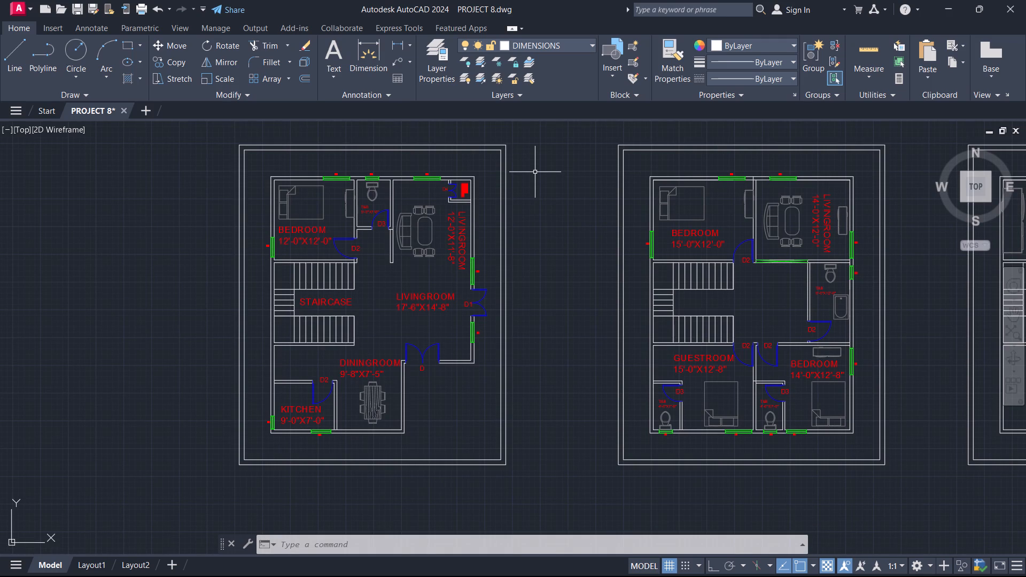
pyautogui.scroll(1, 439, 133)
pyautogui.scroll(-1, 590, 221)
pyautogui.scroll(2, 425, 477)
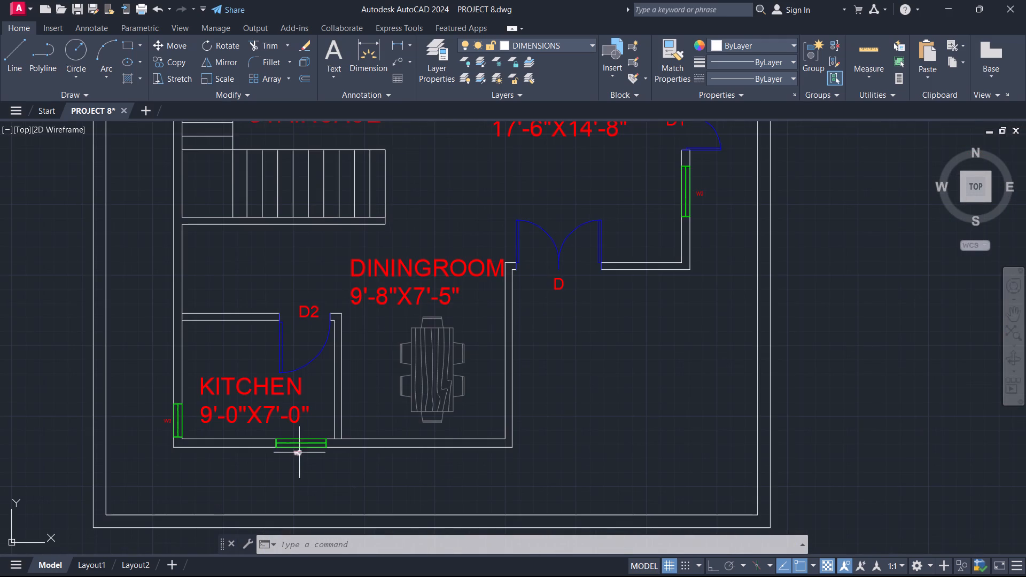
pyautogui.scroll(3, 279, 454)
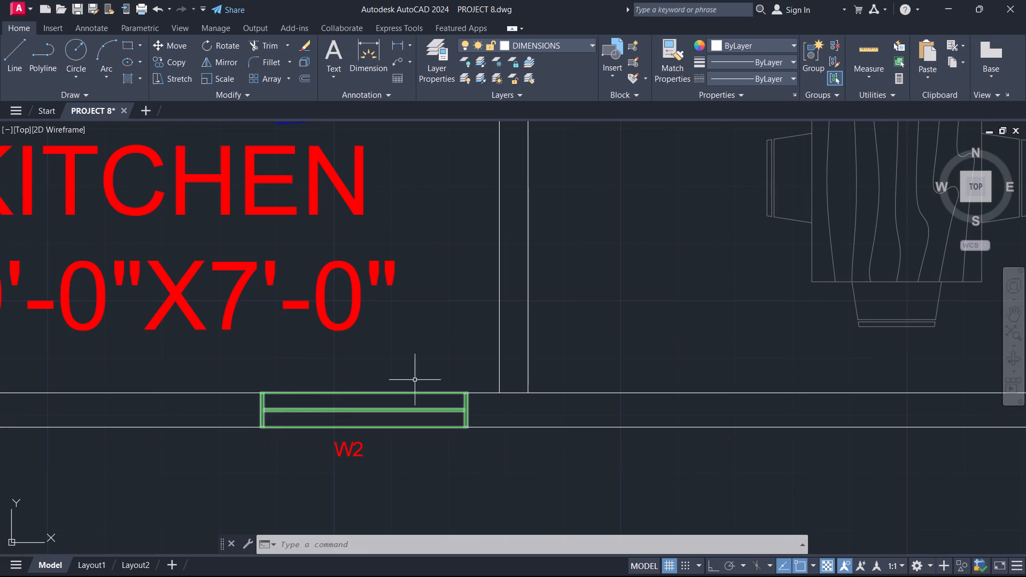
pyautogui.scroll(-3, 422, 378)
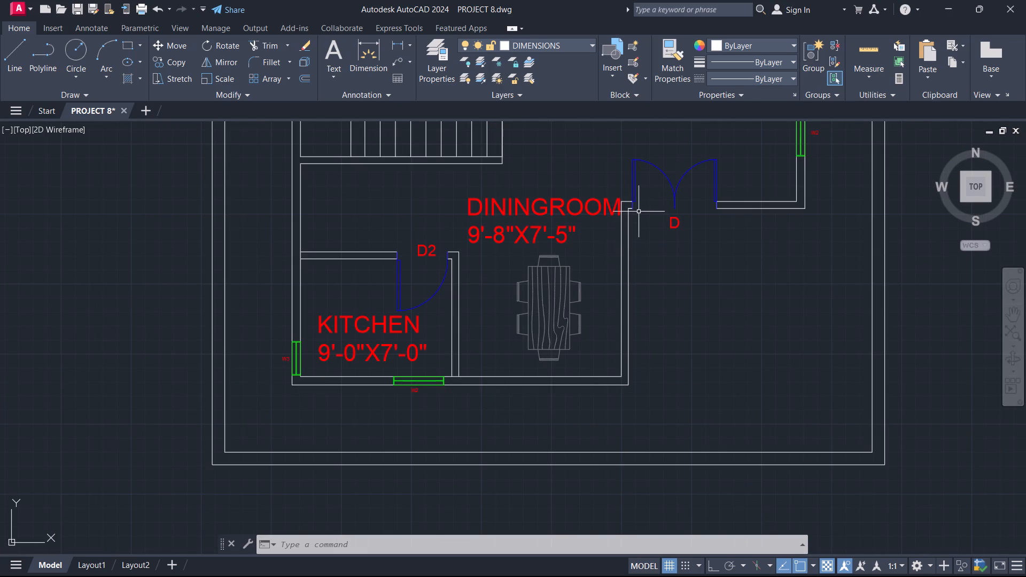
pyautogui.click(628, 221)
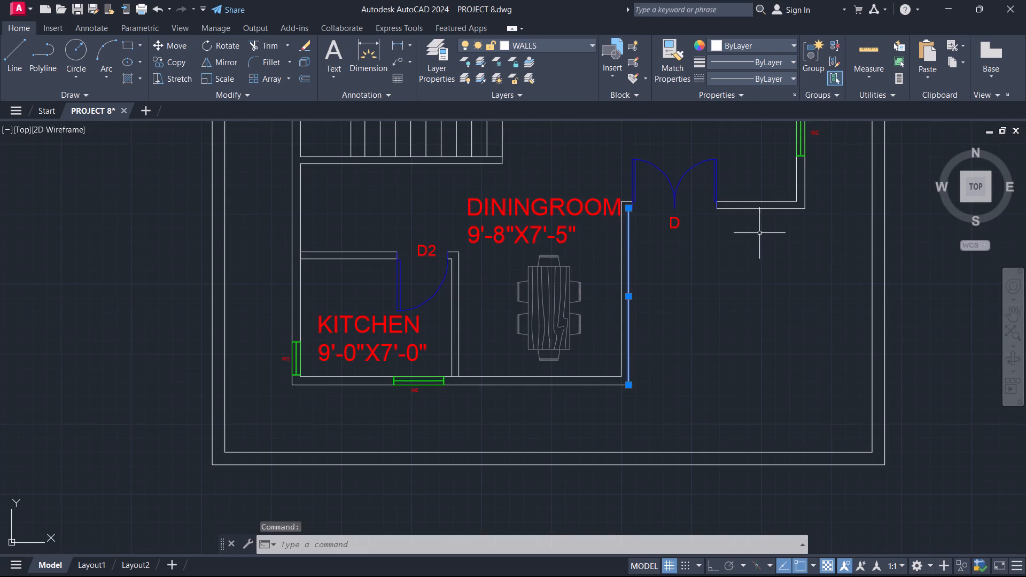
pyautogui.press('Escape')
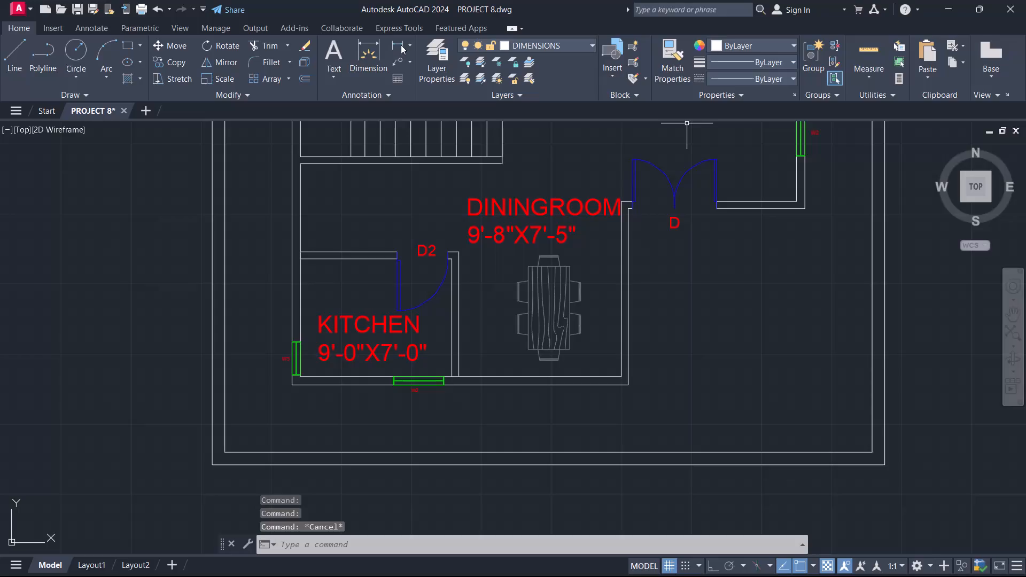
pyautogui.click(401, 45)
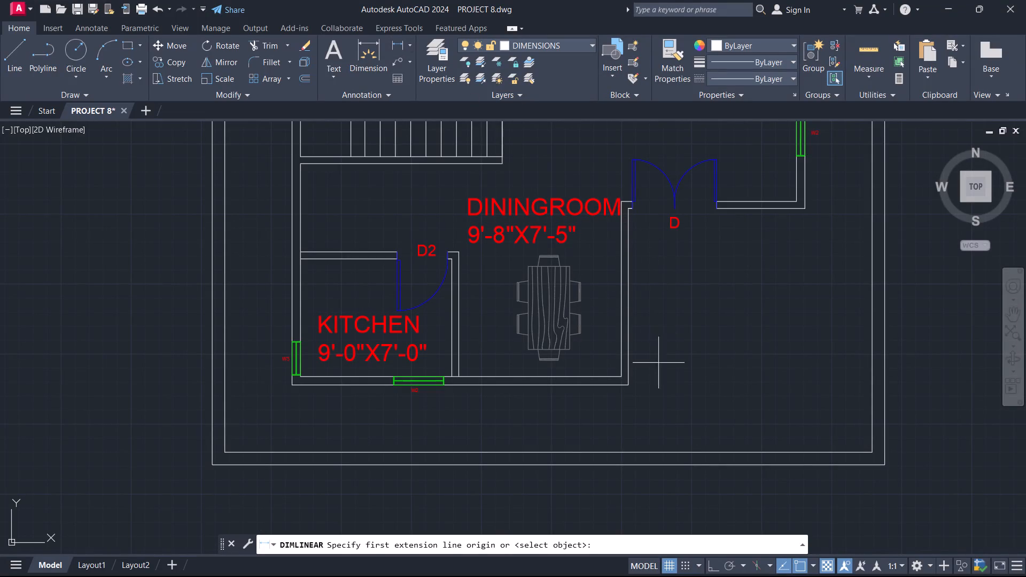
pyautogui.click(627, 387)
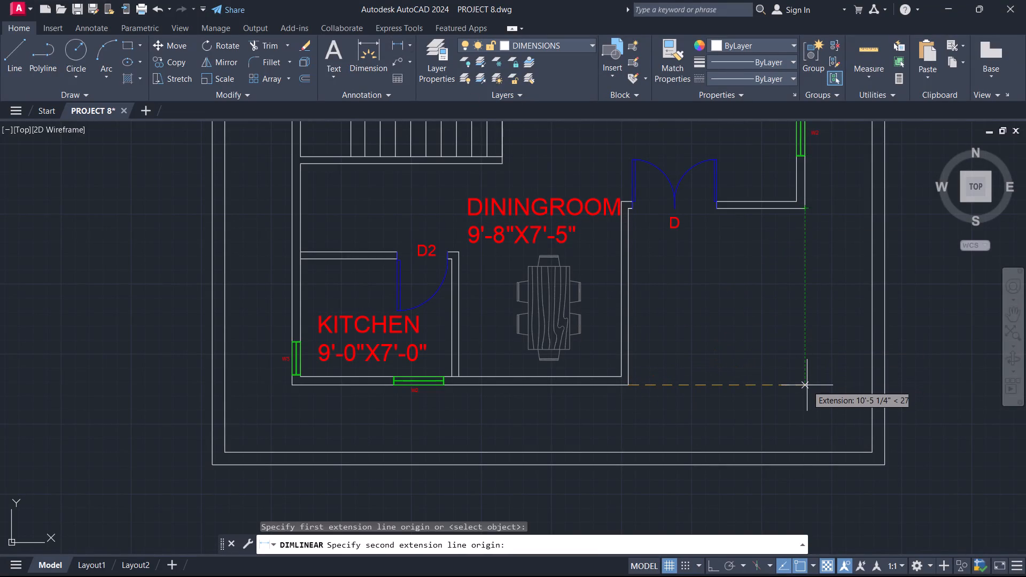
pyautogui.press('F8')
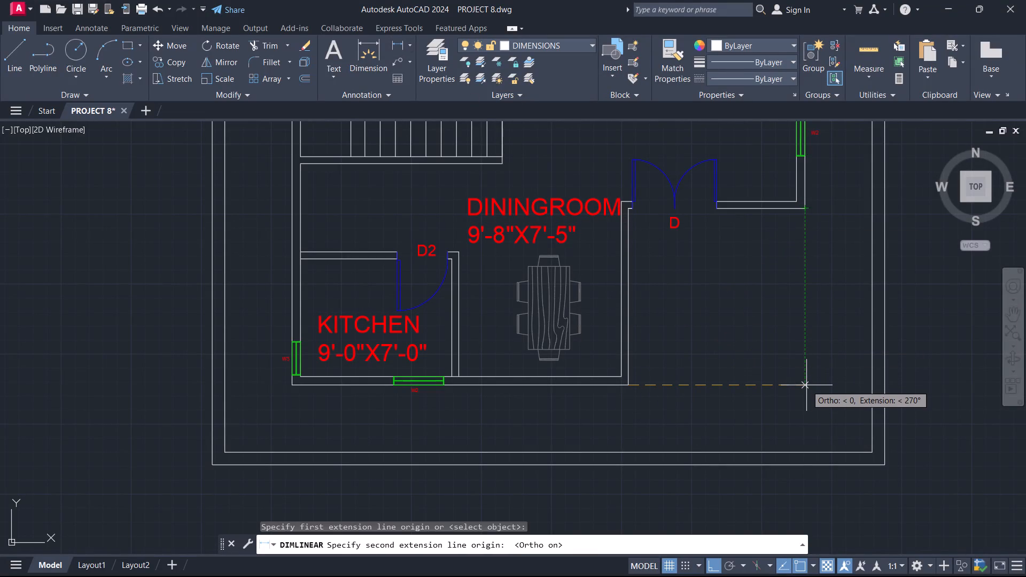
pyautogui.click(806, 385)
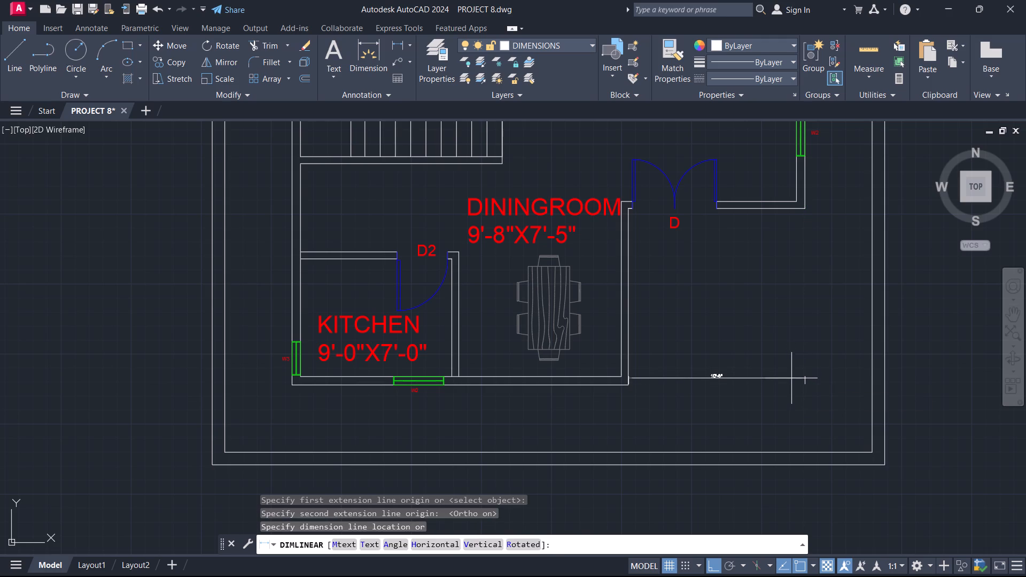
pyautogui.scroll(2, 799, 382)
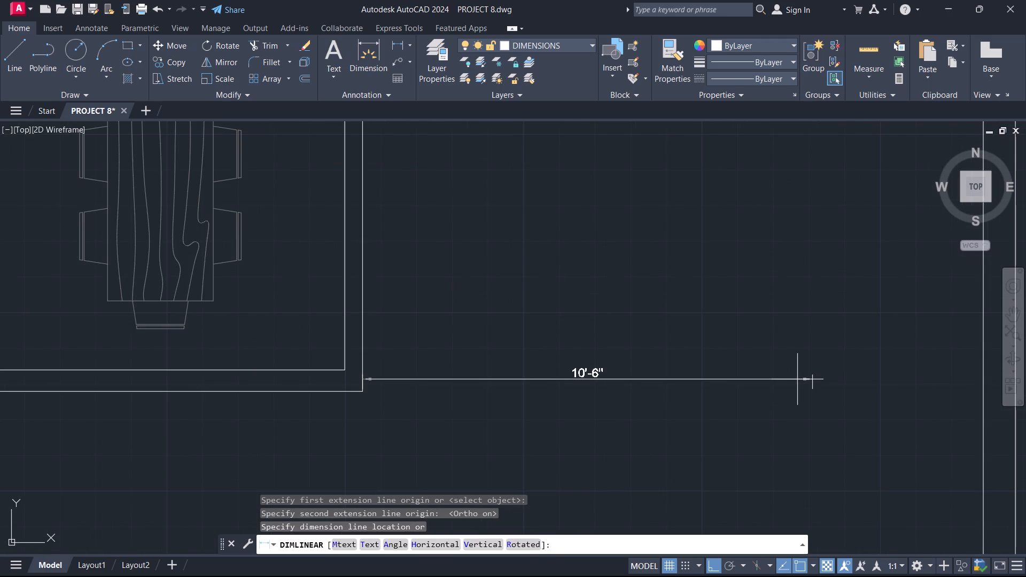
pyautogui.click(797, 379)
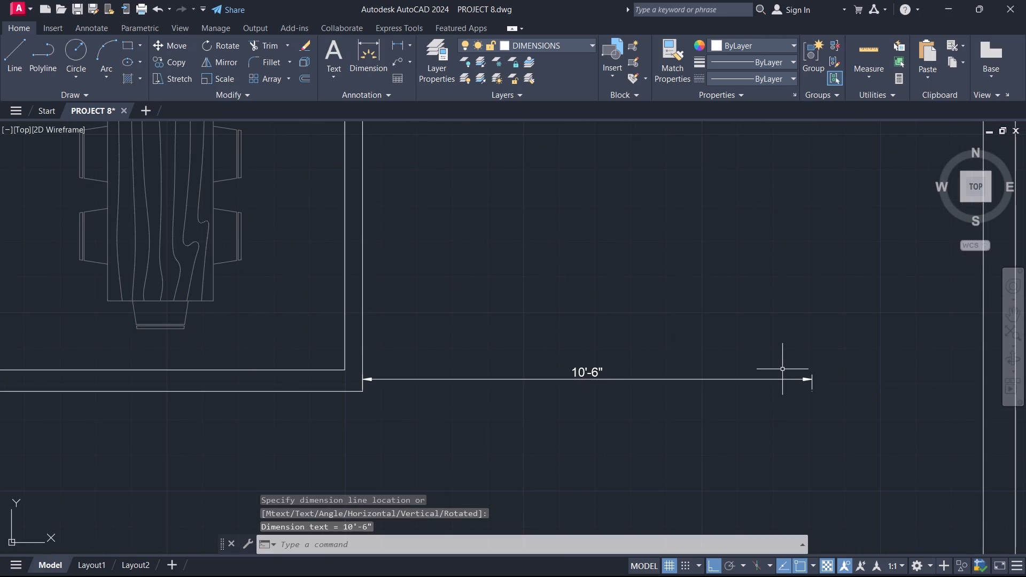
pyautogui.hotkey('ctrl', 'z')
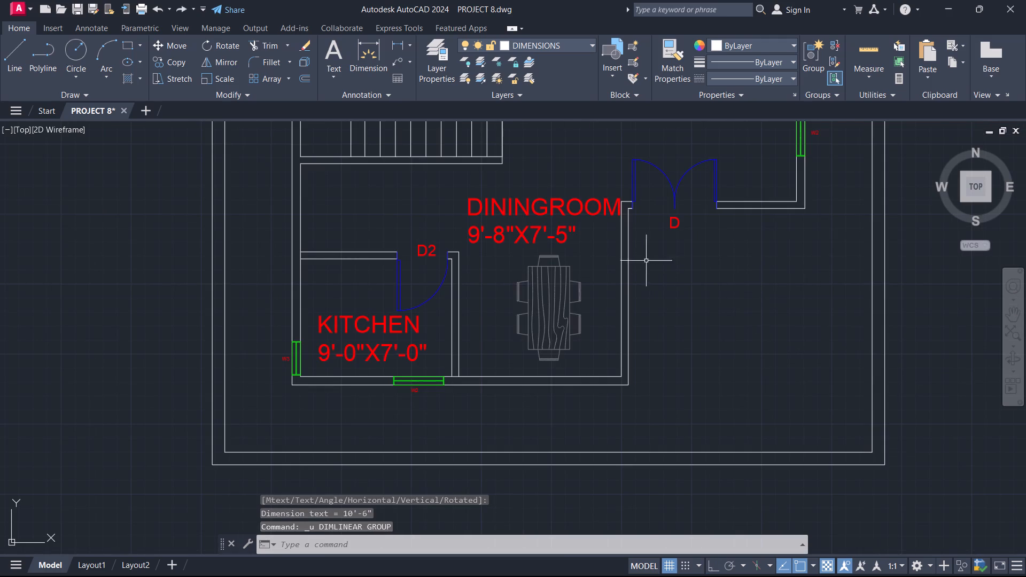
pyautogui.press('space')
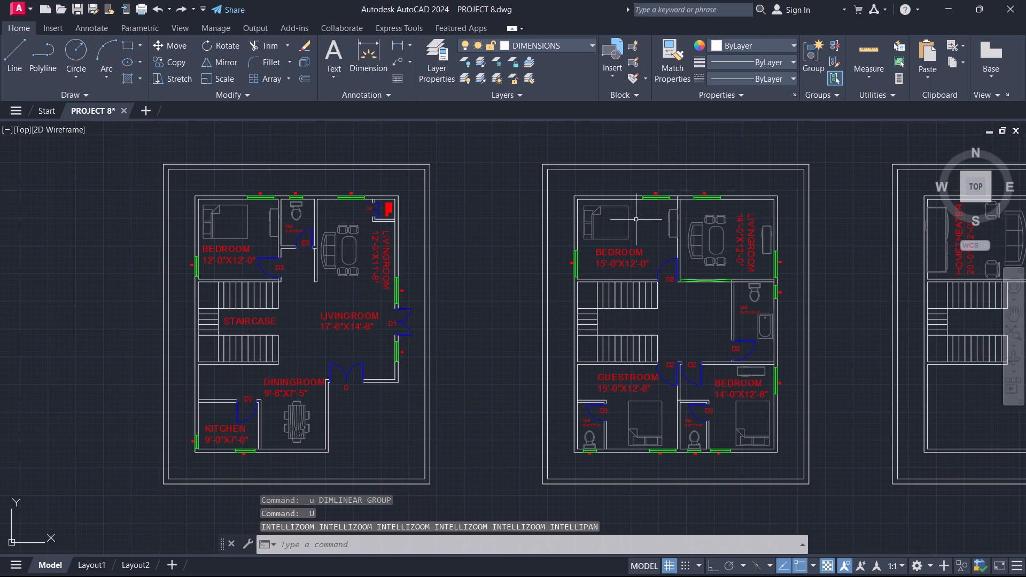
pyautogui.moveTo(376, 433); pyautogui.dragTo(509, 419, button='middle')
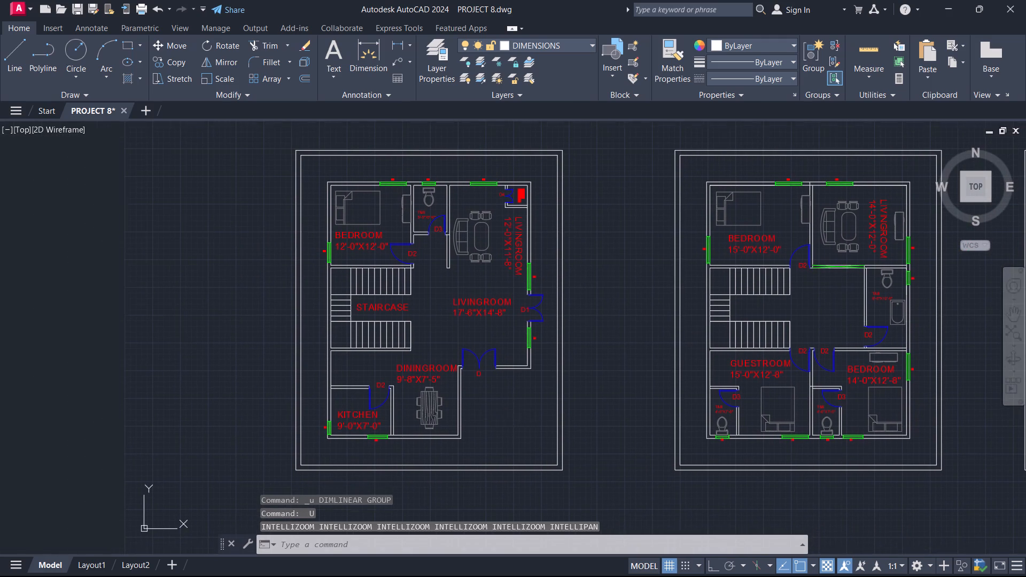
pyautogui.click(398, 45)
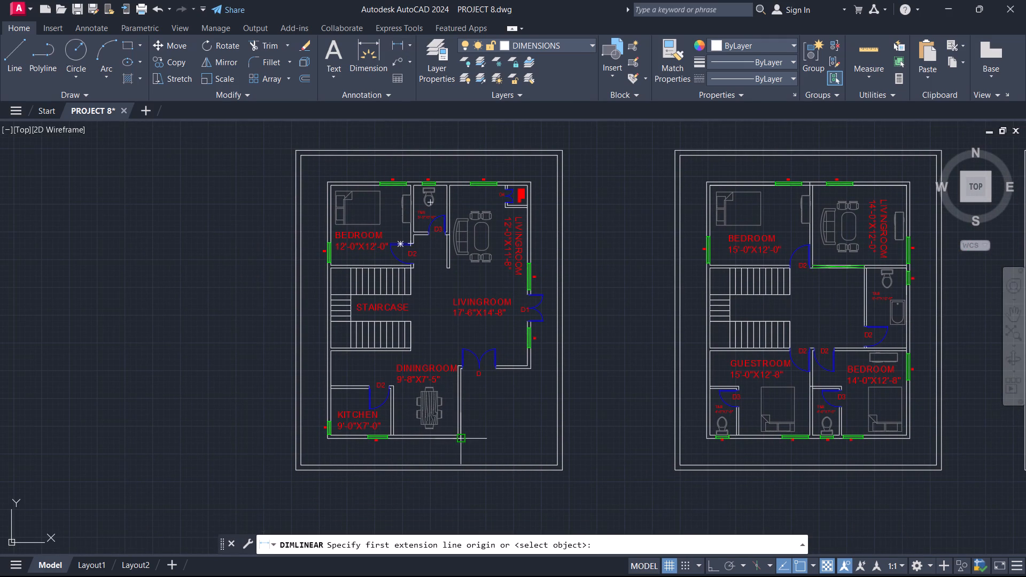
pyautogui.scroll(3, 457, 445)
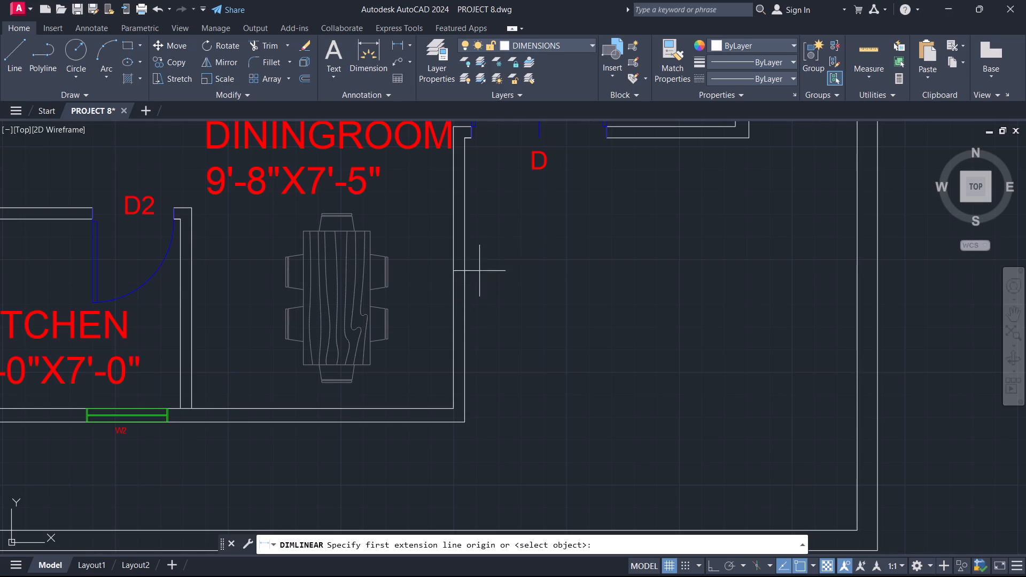
# Make the furniture layer current and insert the recent vehicle block in the first plan's open area beside the diningroom, below door D.
pyautogui.click(585, 44)
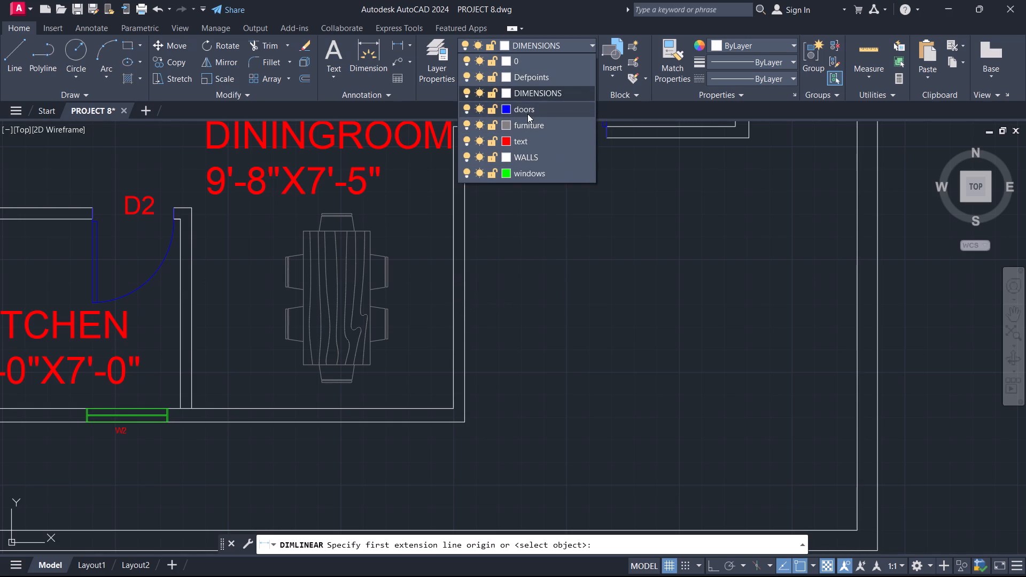
pyautogui.click(528, 122)
pyautogui.press('i')
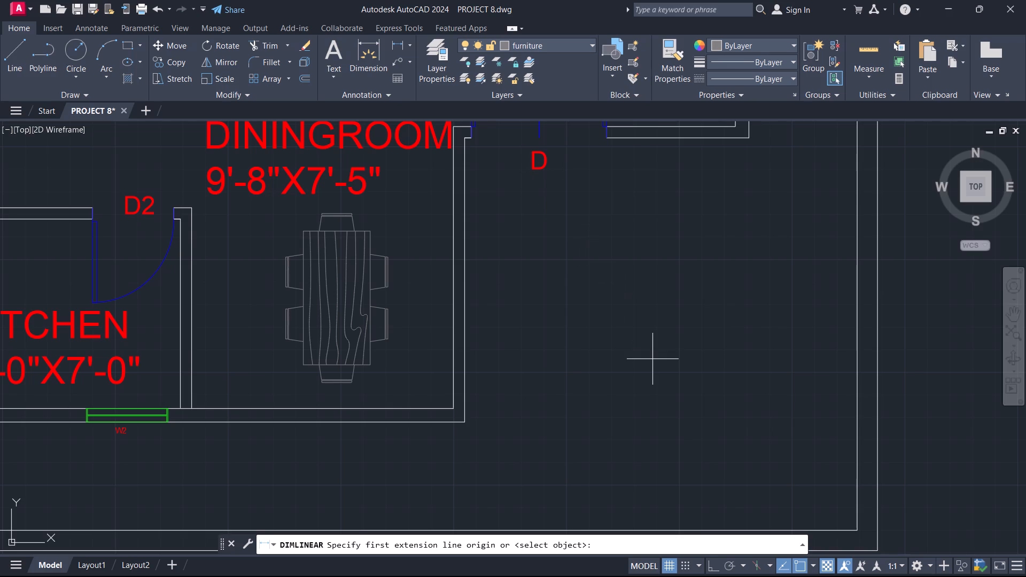
pyautogui.press('Return')
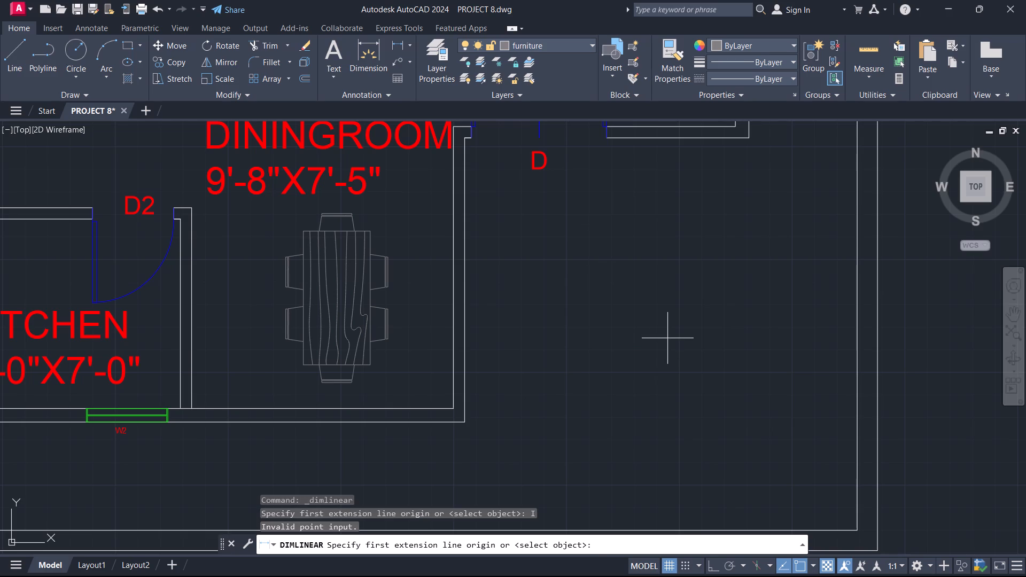
pyautogui.press('Escape')
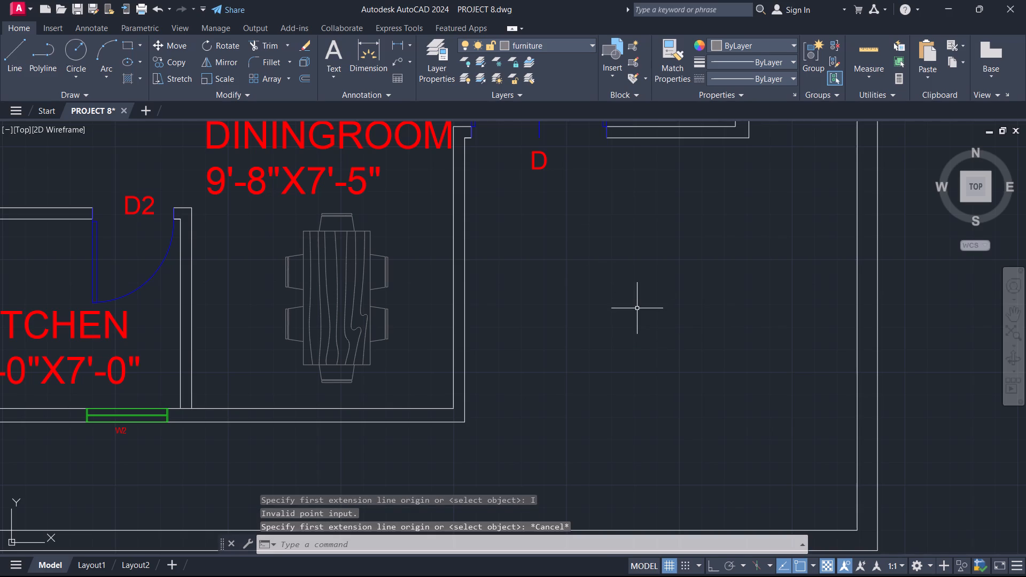
pyautogui.press('i')
pyautogui.press('Return')
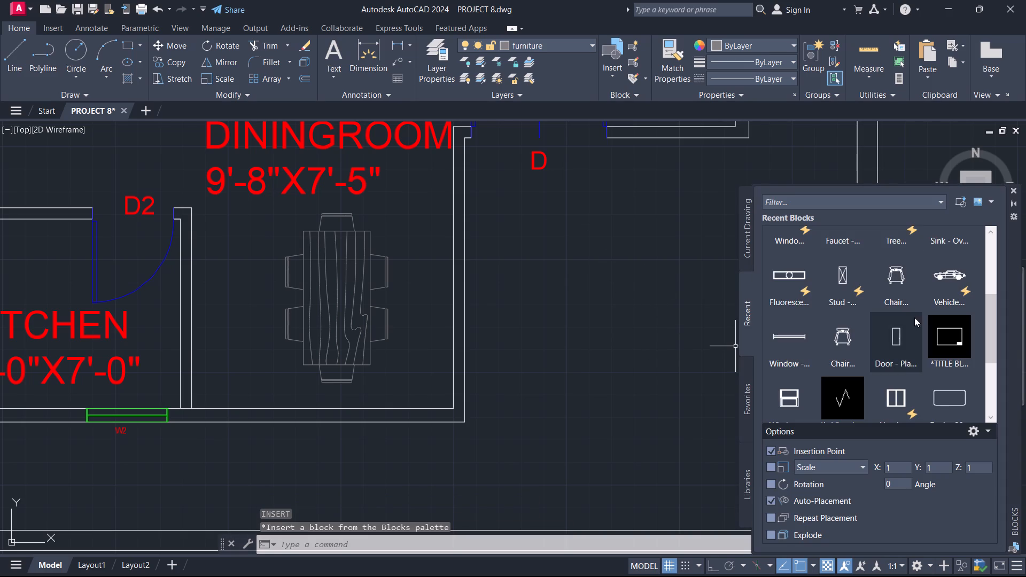
pyautogui.click(949, 282)
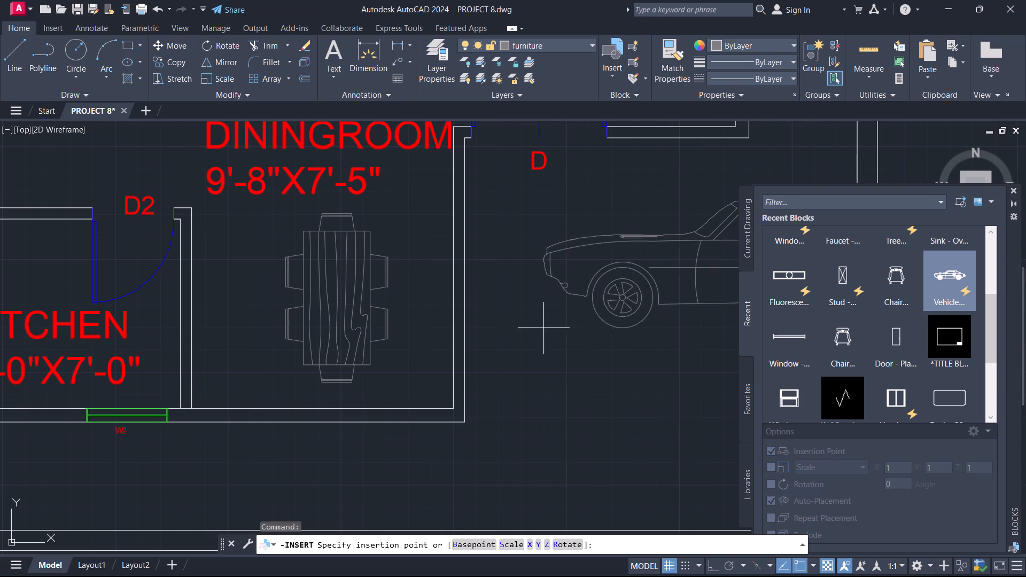
pyautogui.click(525, 326)
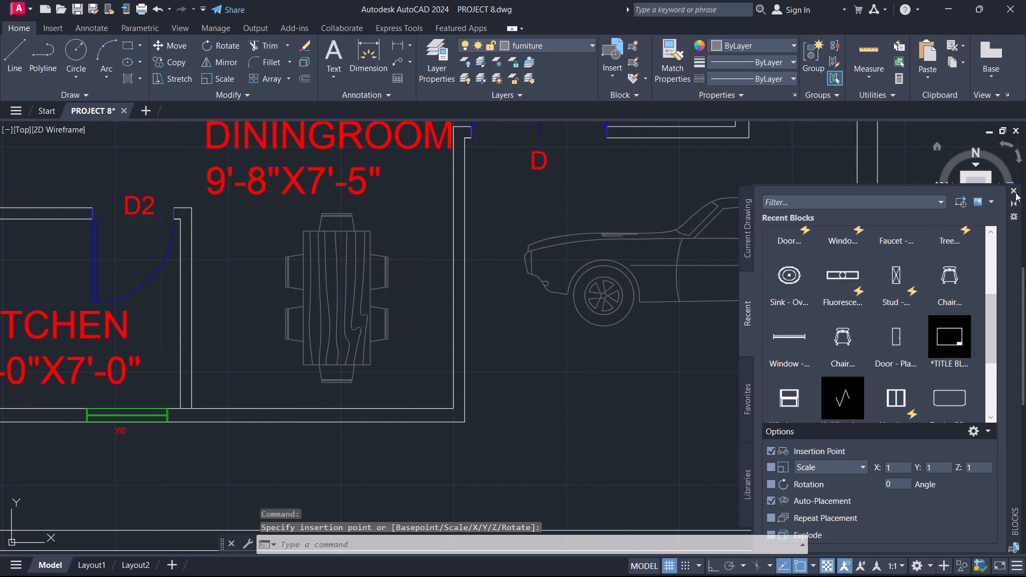
pyautogui.click(1013, 190)
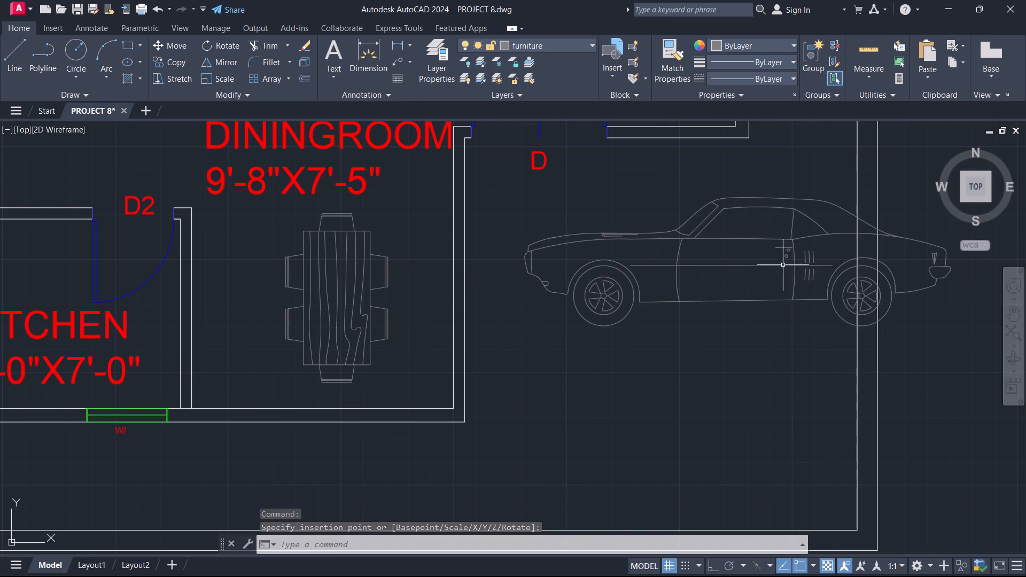
# Switch the inserted vehicle block to its Sports Car (Top) view, trying Truck (Top) and Sedan (Top) on the way.
pyautogui.click(792, 266)
pyautogui.click(503, 352)
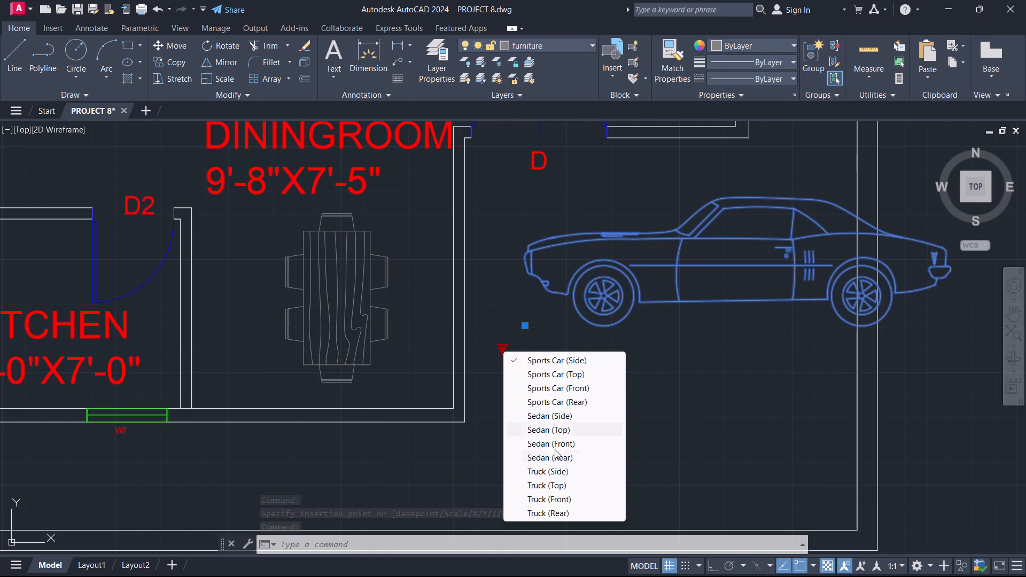
pyautogui.click(551, 485)
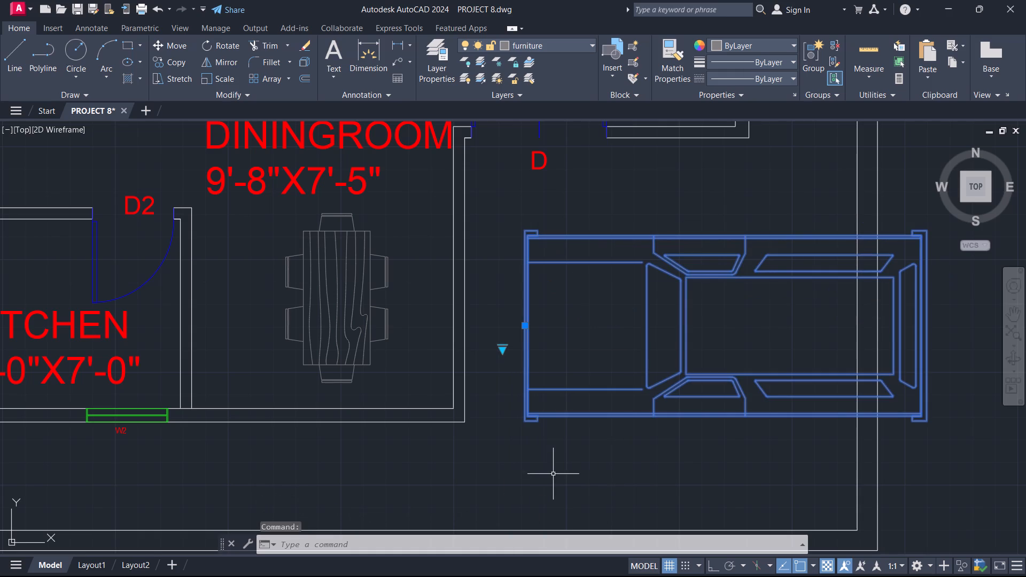
pyautogui.click(503, 351)
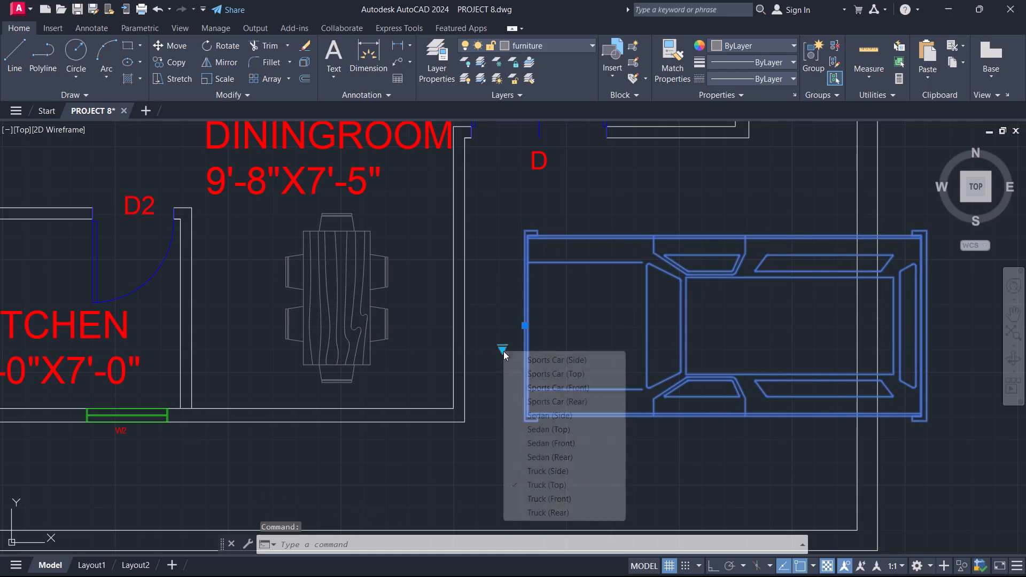
pyautogui.click(559, 426)
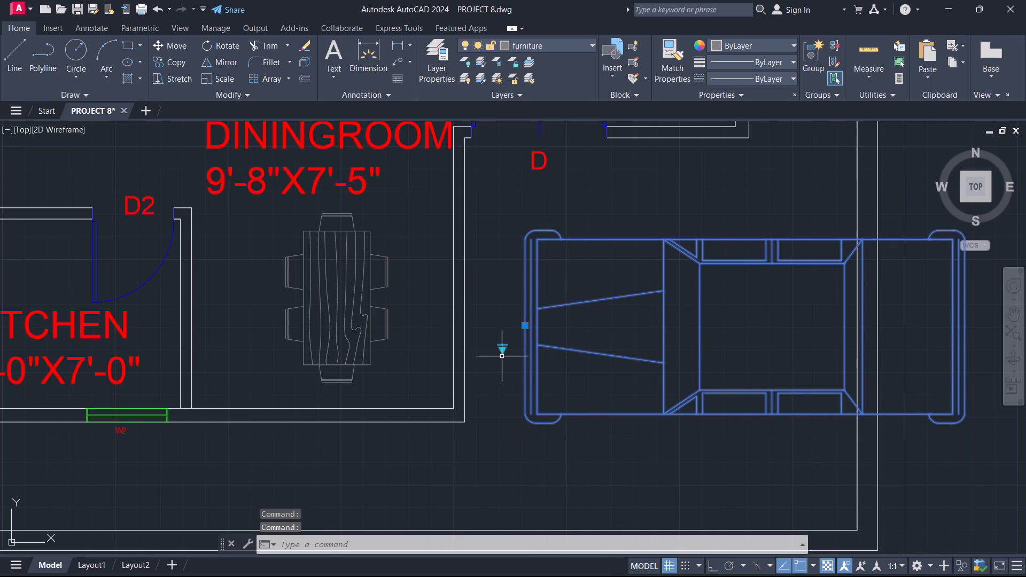
pyautogui.click(503, 351)
pyautogui.scroll(-7, 554, 451)
pyautogui.scroll(4, 565, 426)
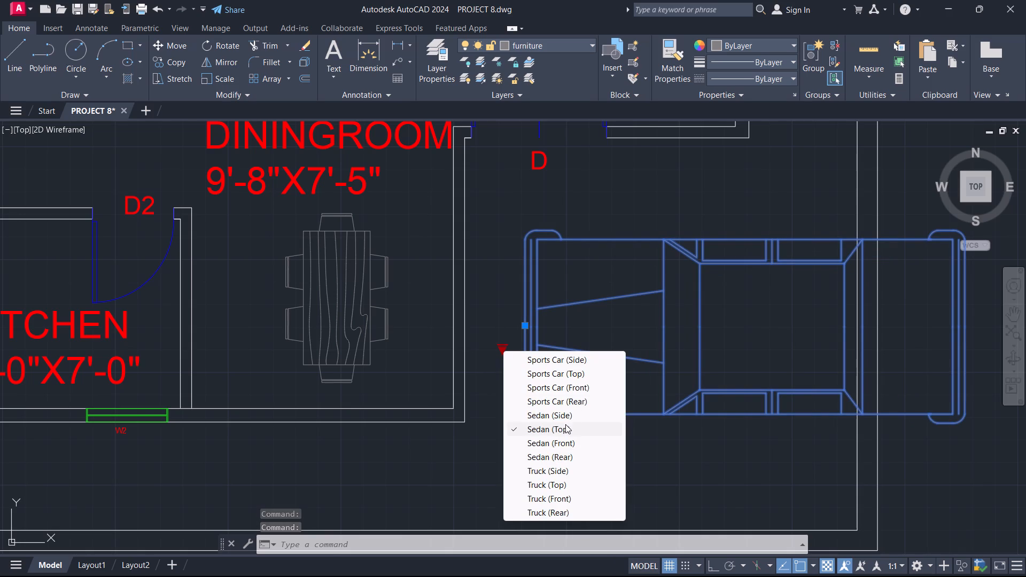
pyautogui.click(573, 373)
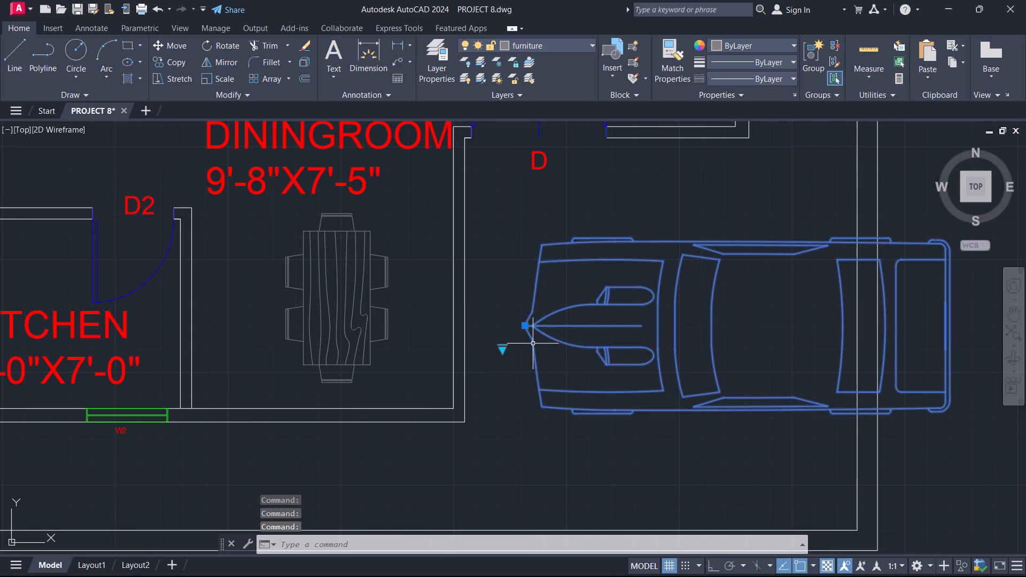
# Scale the sports car down freehand about its front tip so it fits inside the first plan's open area.
pyautogui.write('SC')
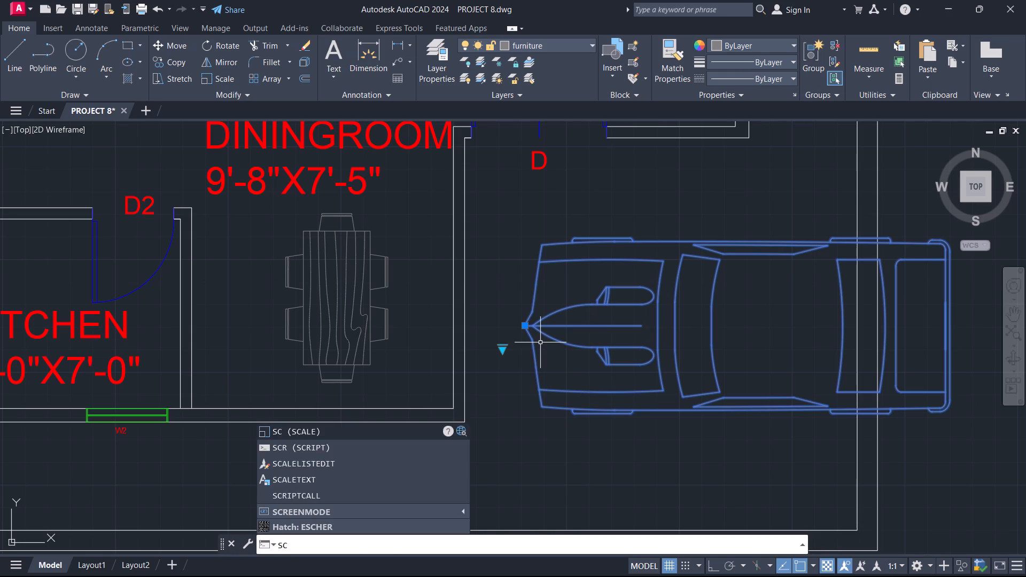
pyautogui.press('Return')
pyautogui.click(520, 326)
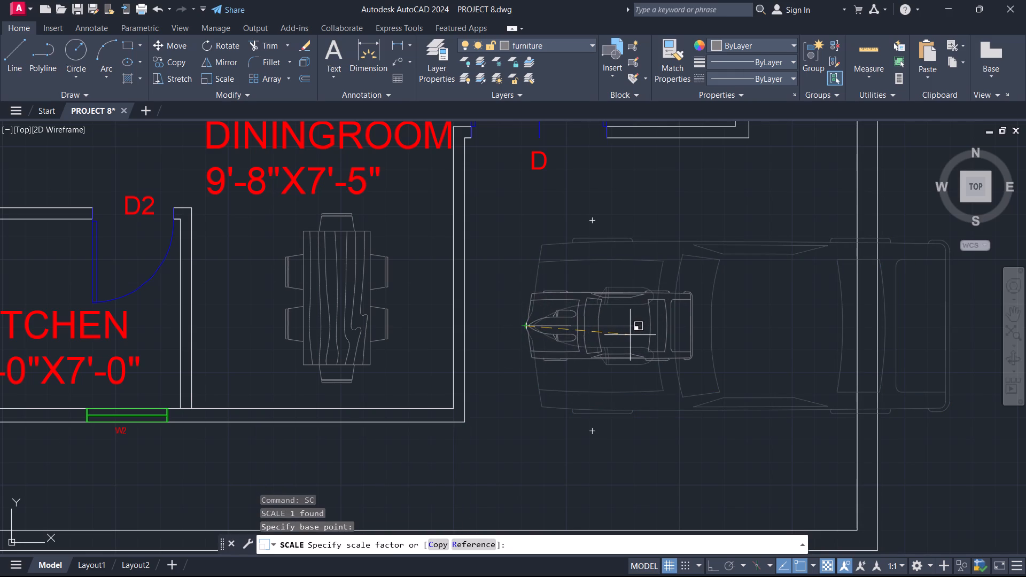
pyautogui.click(630, 335)
# Rotate the sports car about a point near its rear, with Ortho on, so its front faces the livingroom wall.
pyautogui.click(656, 323)
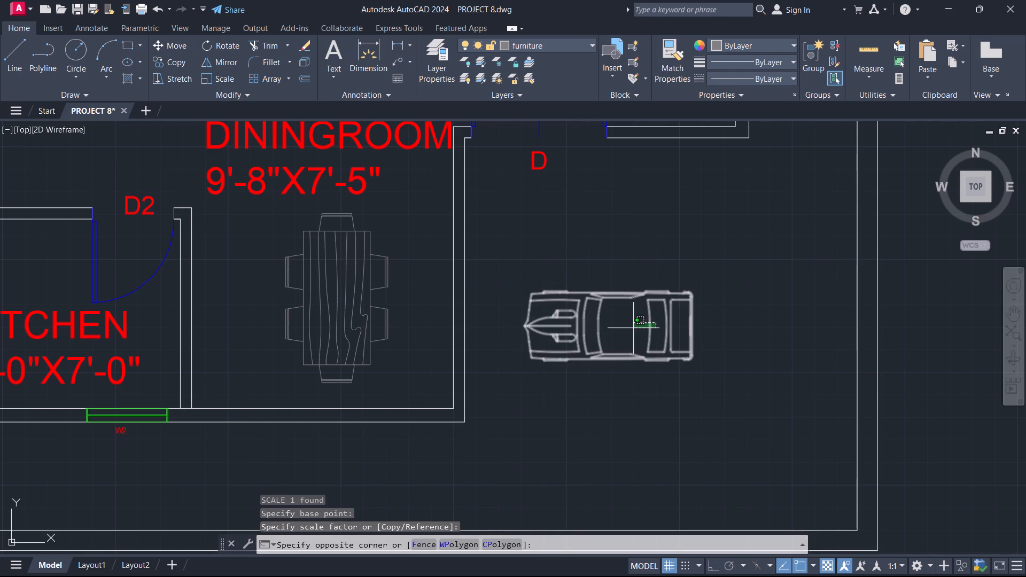
pyautogui.click(633, 328)
pyautogui.write('RO')
pyautogui.press('Return')
pyautogui.click(650, 325)
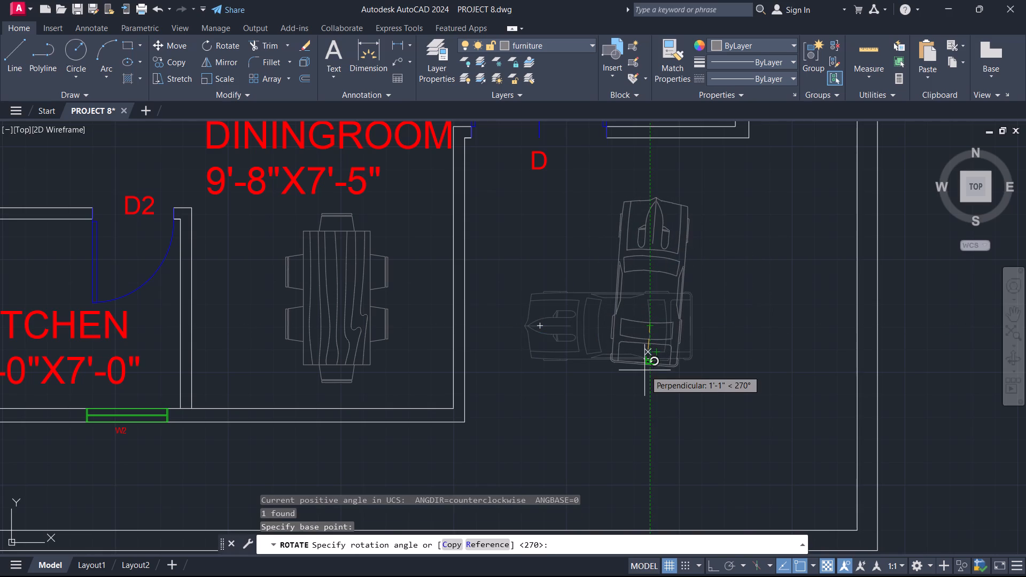
pyautogui.press('F8')
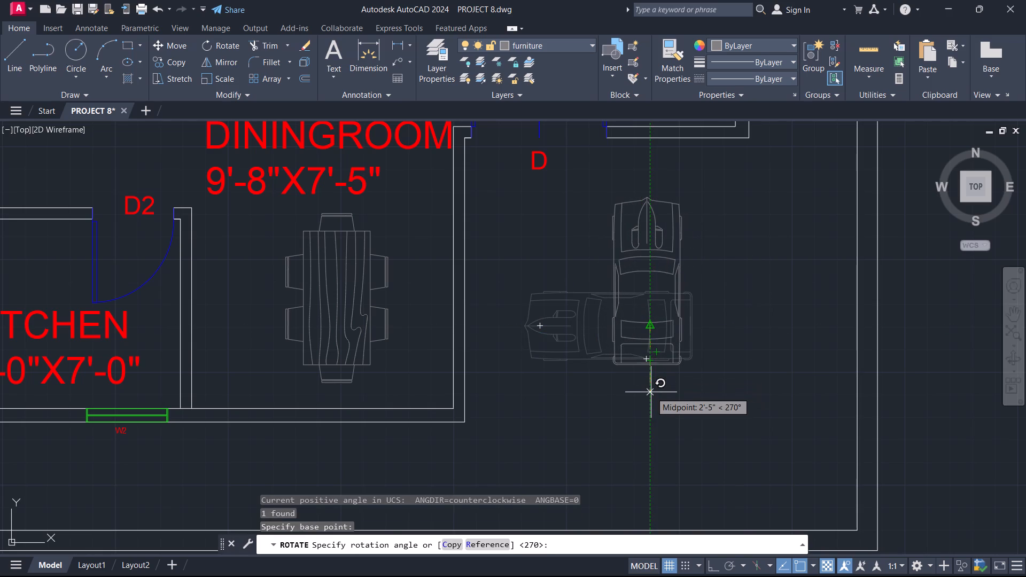
pyautogui.click(651, 395)
# Move the sports car slightly horizontally, away from the diningroom wall and below the livingroom's outer wall.
pyautogui.scroll(-2, 656, 314)
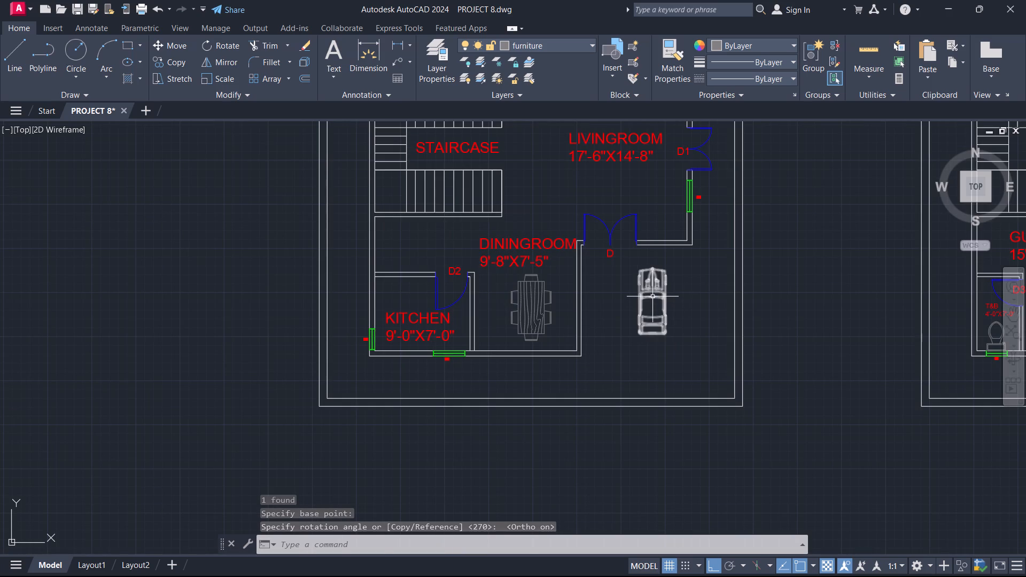
pyautogui.click(652, 295)
pyautogui.click(647, 299)
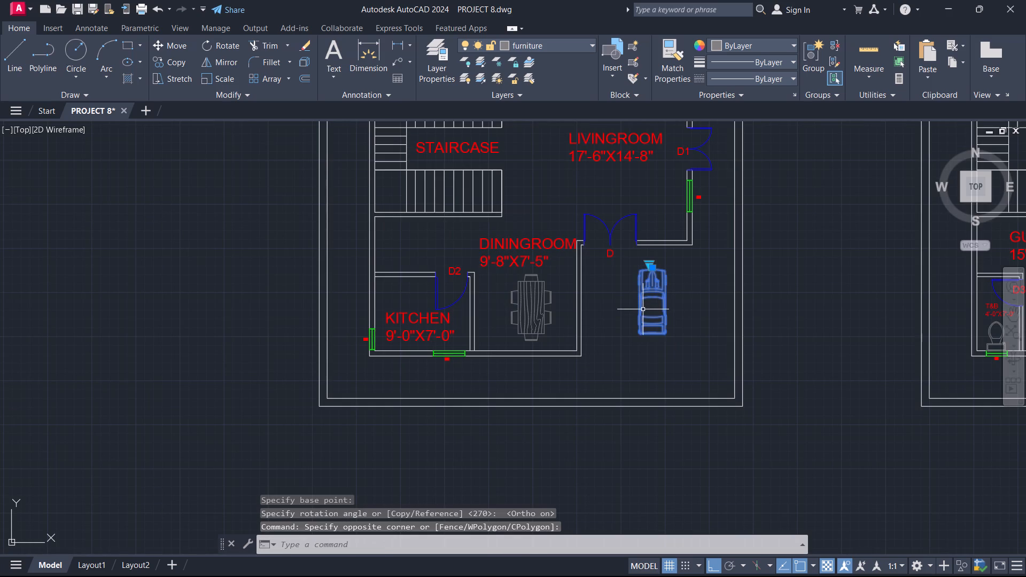
pyautogui.press('m')
pyautogui.press('Return')
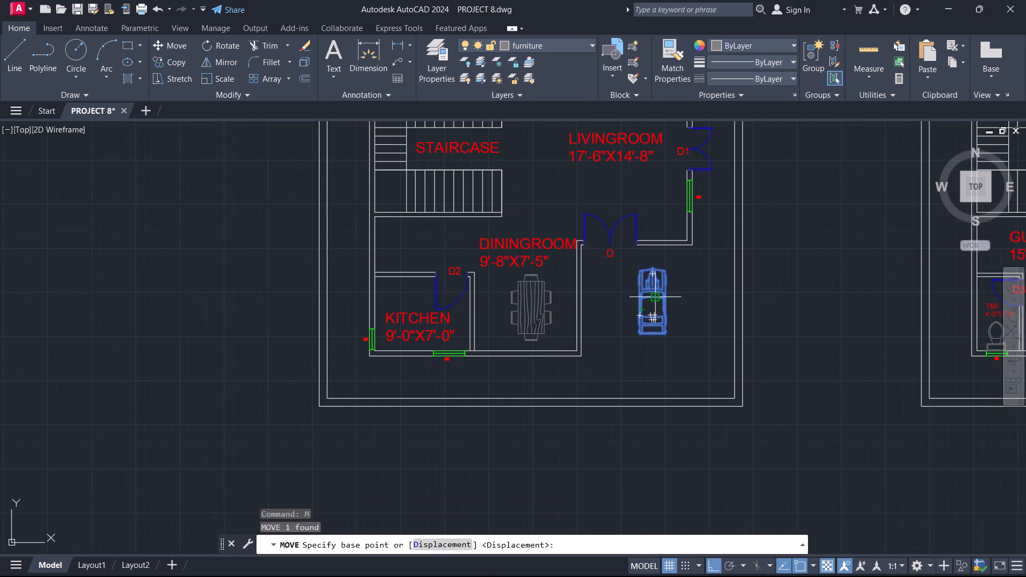
pyautogui.click(657, 293)
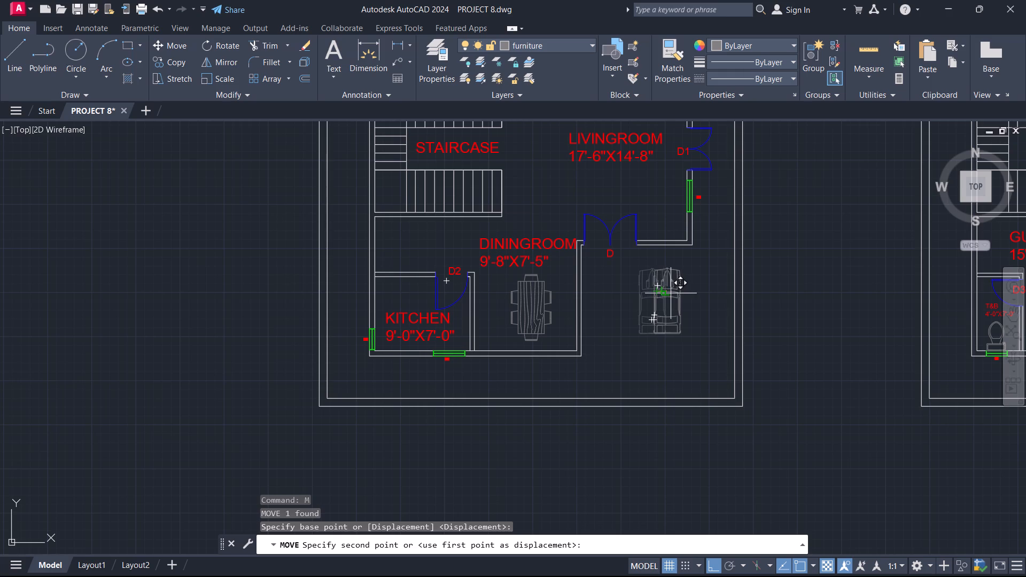
pyautogui.click(671, 293)
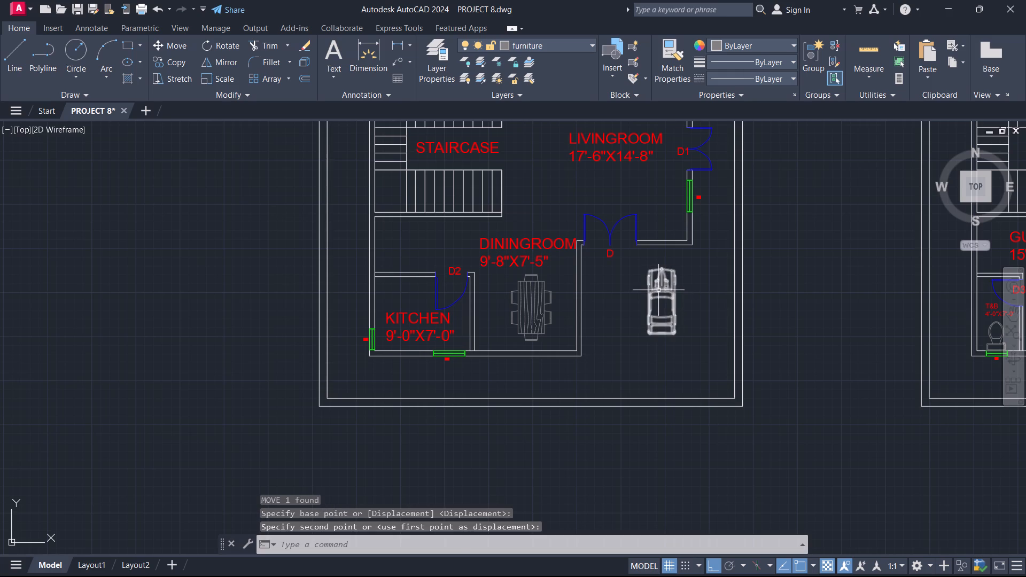
pyautogui.scroll(1, 651, 306)
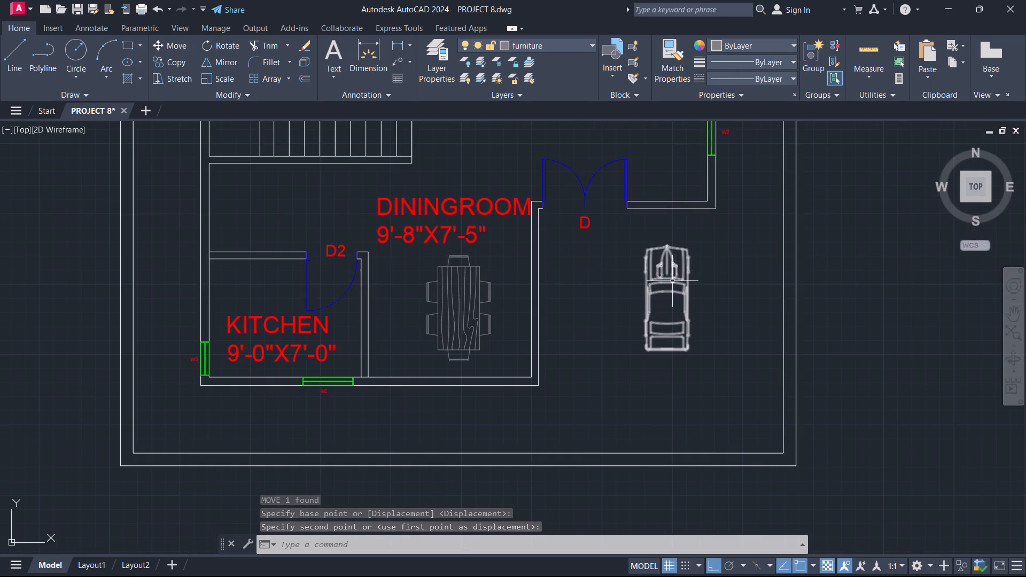
pyautogui.press('Escape')
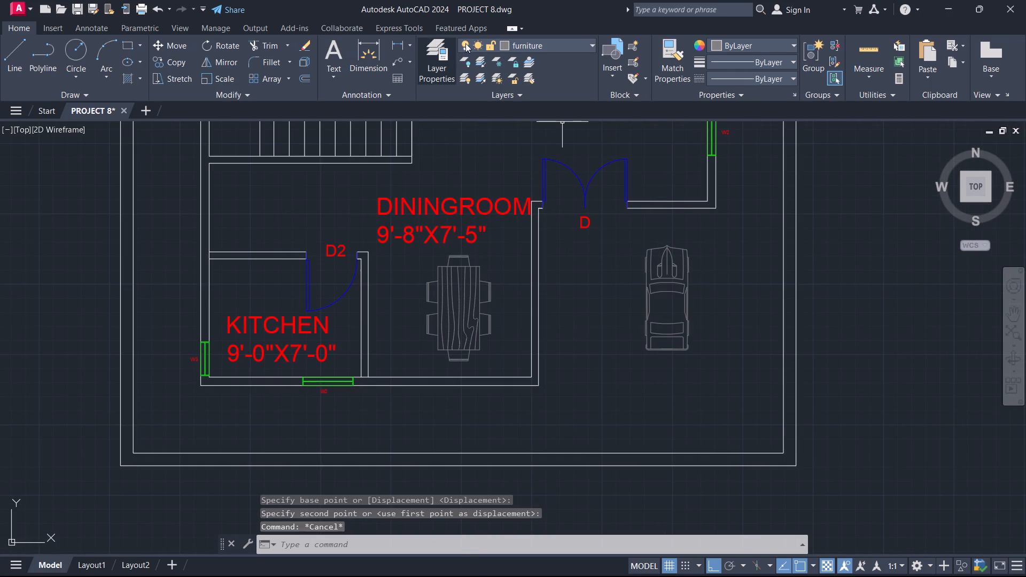
# Make the DIMENSIONS layer current.
pyautogui.click(537, 43)
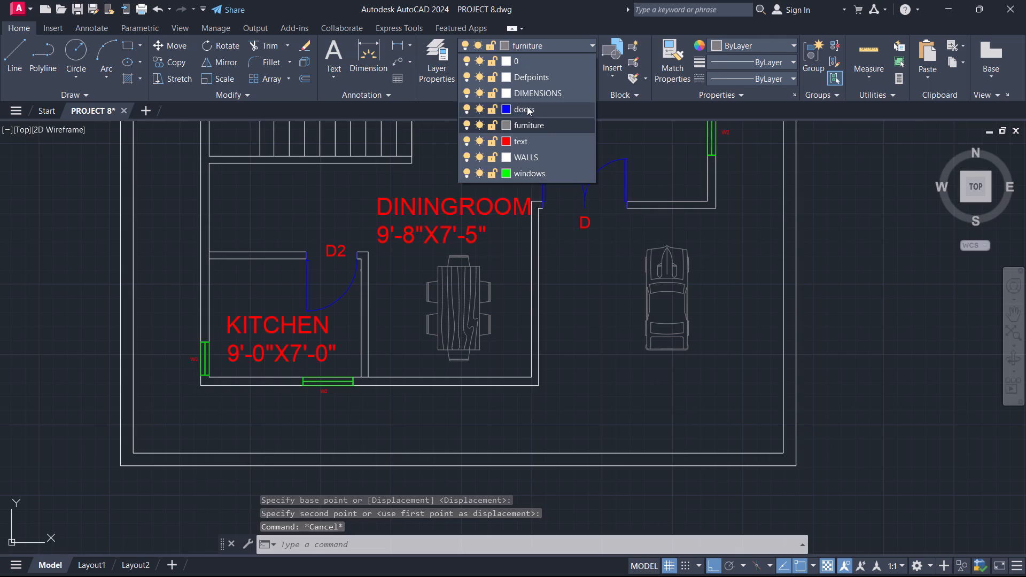
pyautogui.click(528, 93)
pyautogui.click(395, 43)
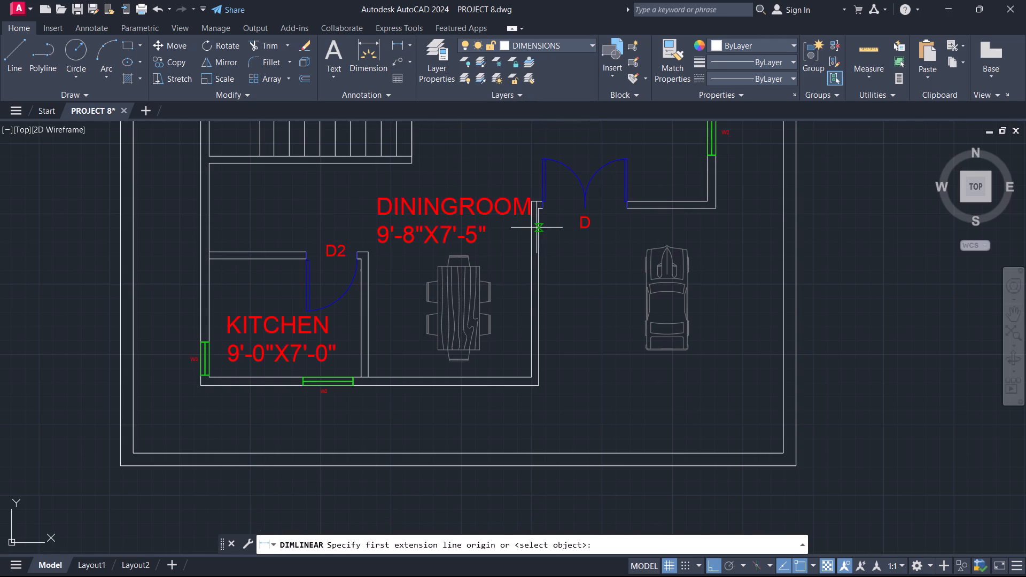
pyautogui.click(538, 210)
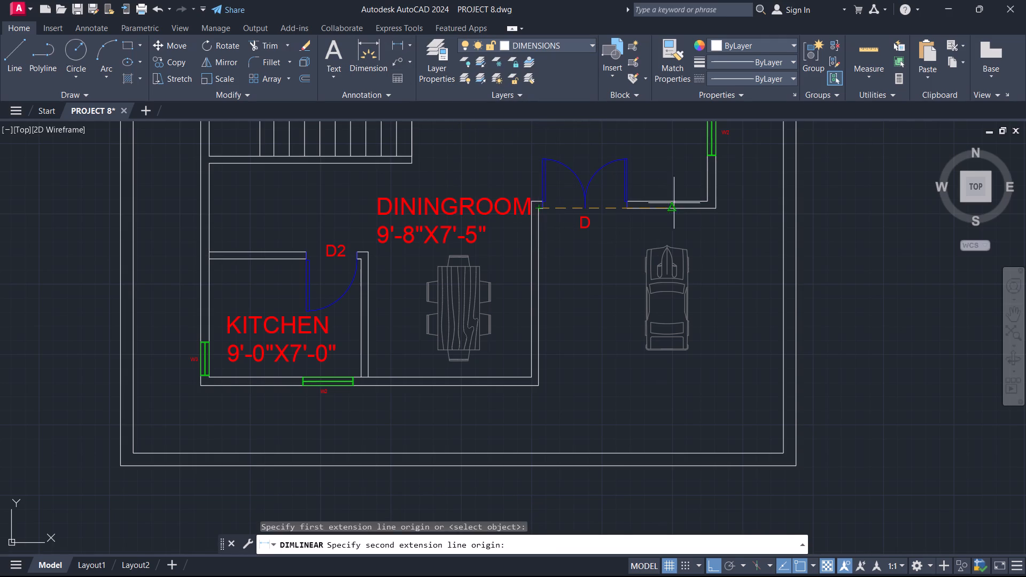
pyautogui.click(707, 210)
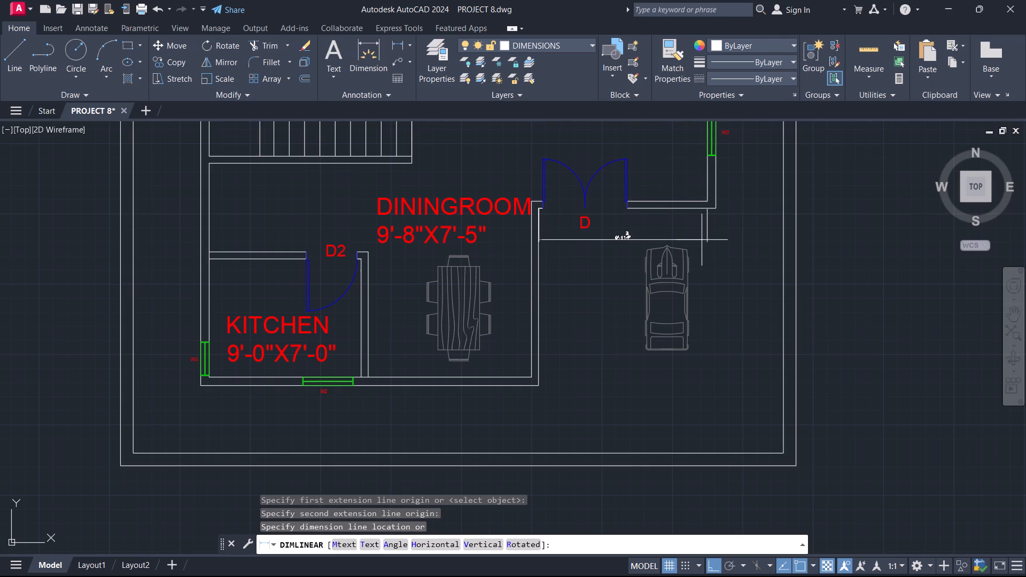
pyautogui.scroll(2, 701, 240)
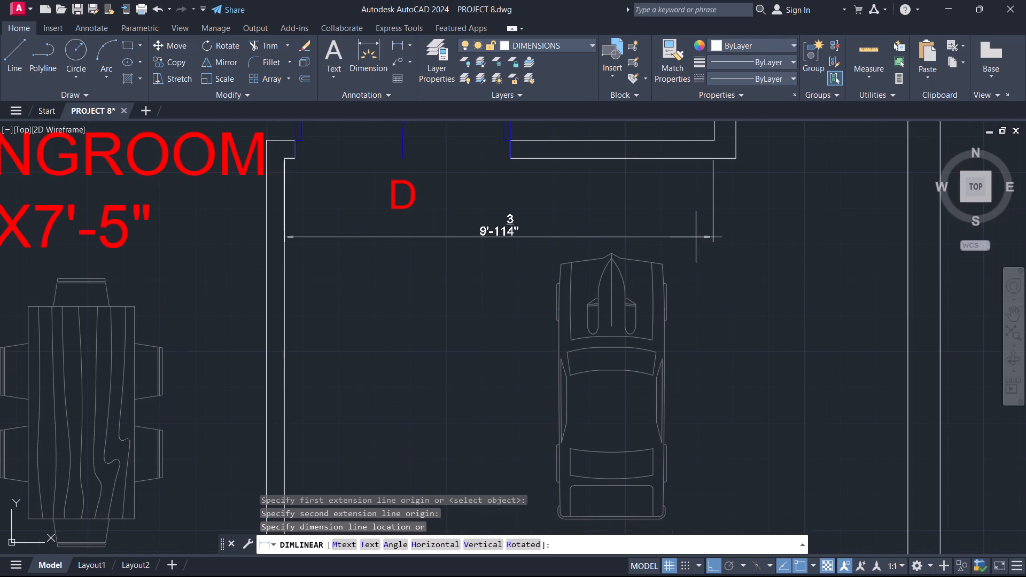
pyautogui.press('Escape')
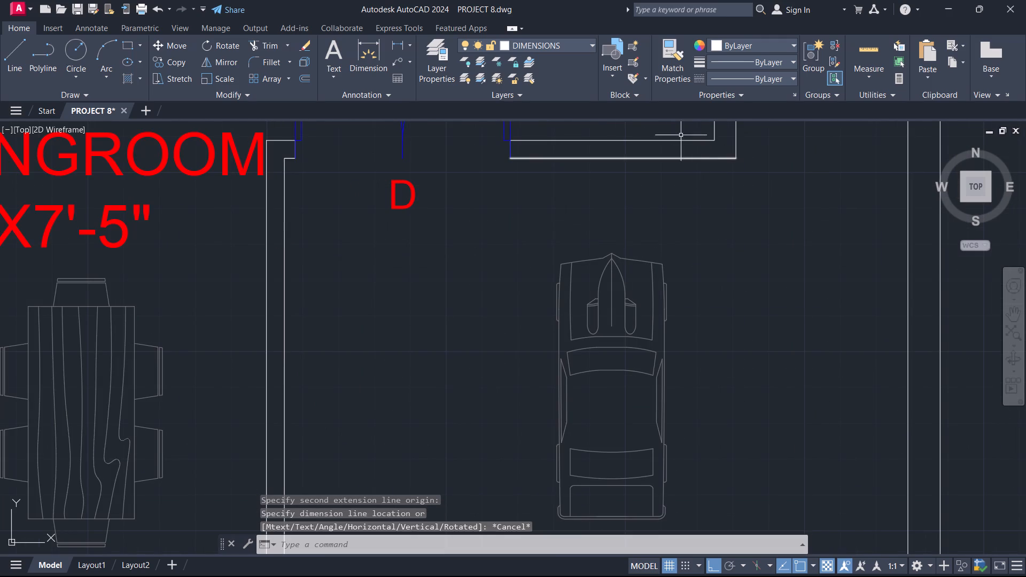
# Add a horizontal linear dimension from the livingroom's inner wall line to the outer diningroom corner, placed between door D and the car.
pyautogui.press('space')
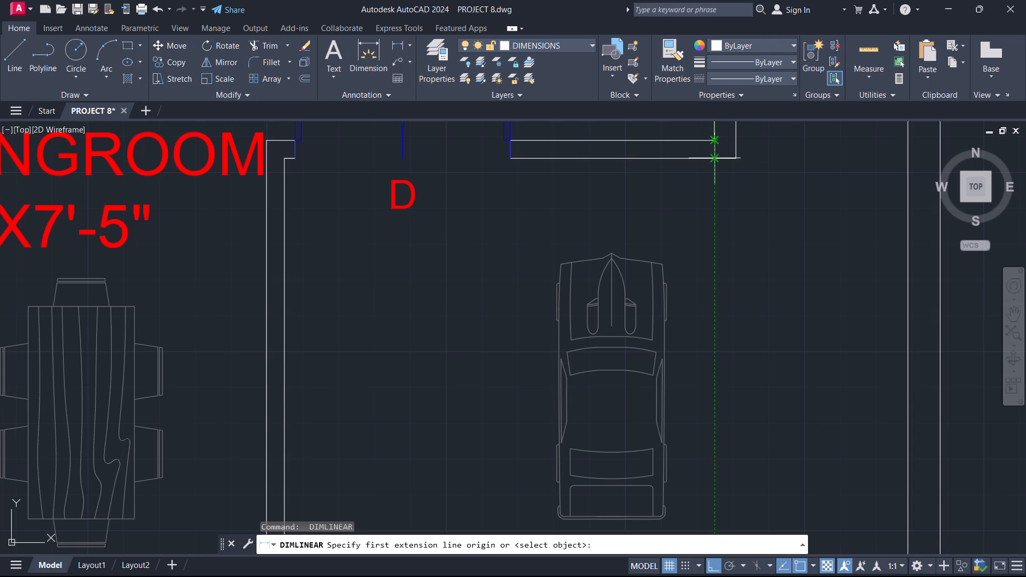
pyautogui.click(715, 158)
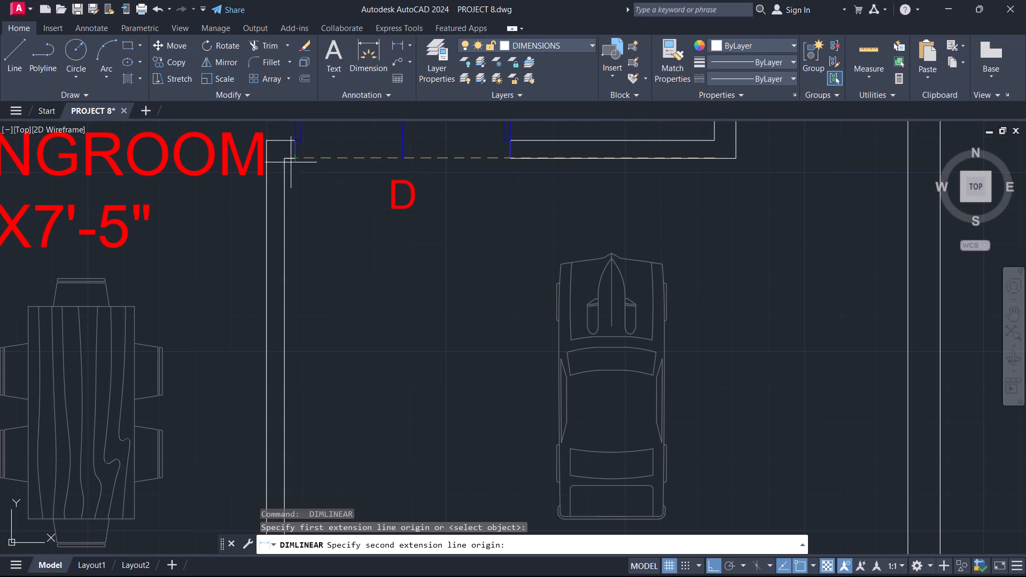
pyautogui.click(282, 162)
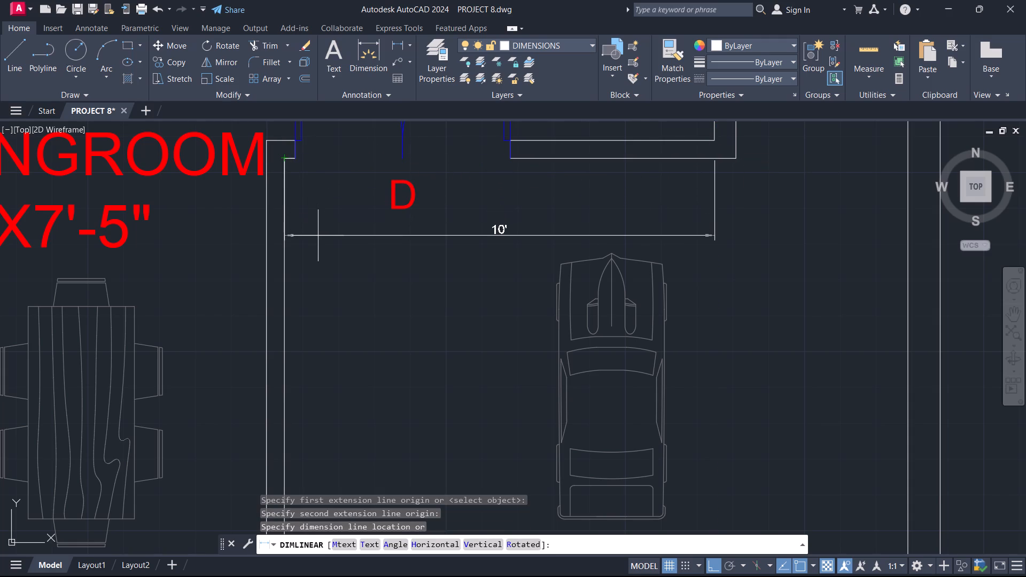
pyautogui.click(318, 236)
# Add a linear dimension for the thickness of the diningroom's lower wall, near its outer corner.
pyautogui.scroll(-2, 440, 275)
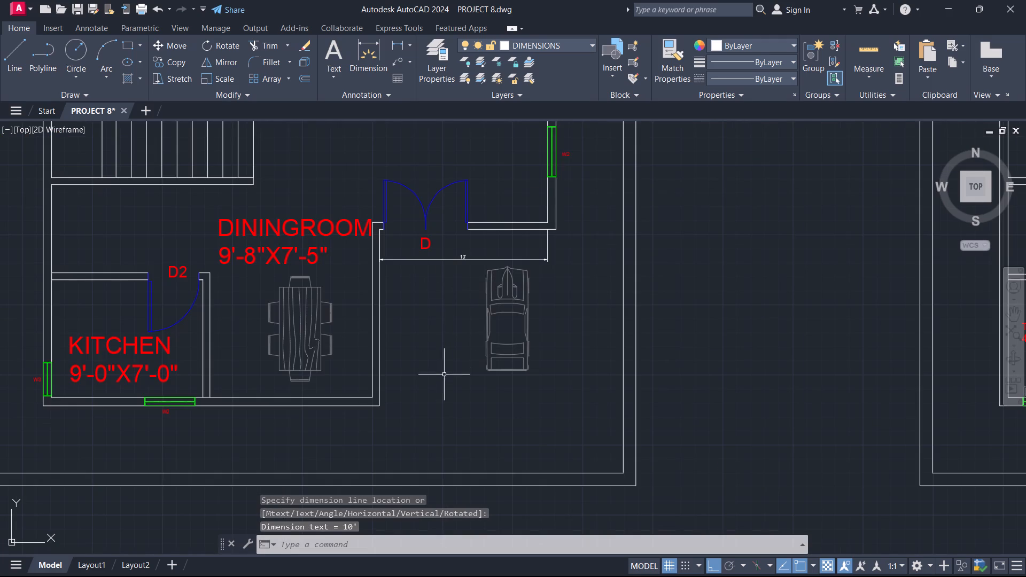
pyautogui.moveTo(437, 412); pyautogui.dragTo(481, 416, button='middle')
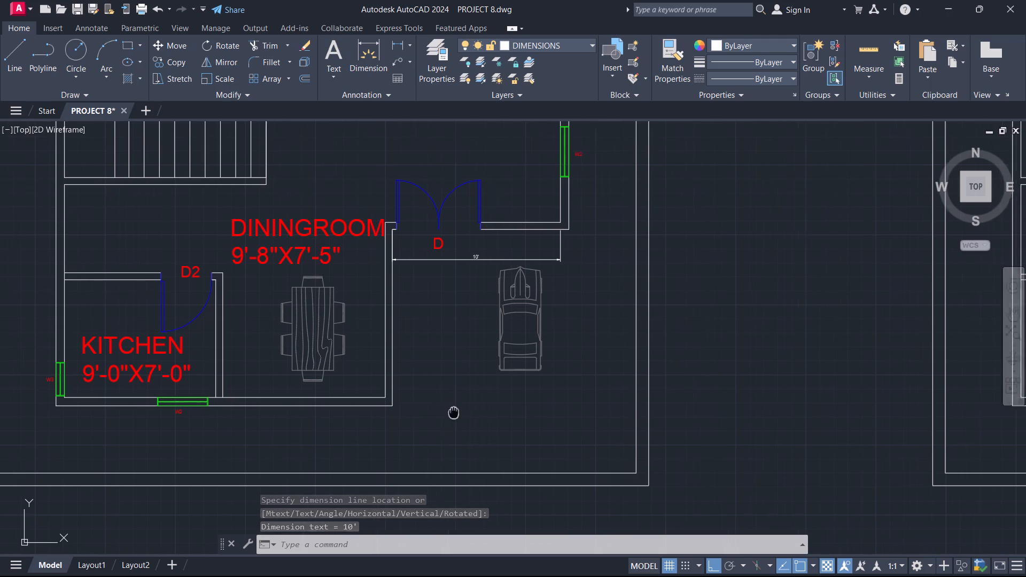
pyautogui.moveTo(481, 416); pyautogui.dragTo(555, 414, button='middle')
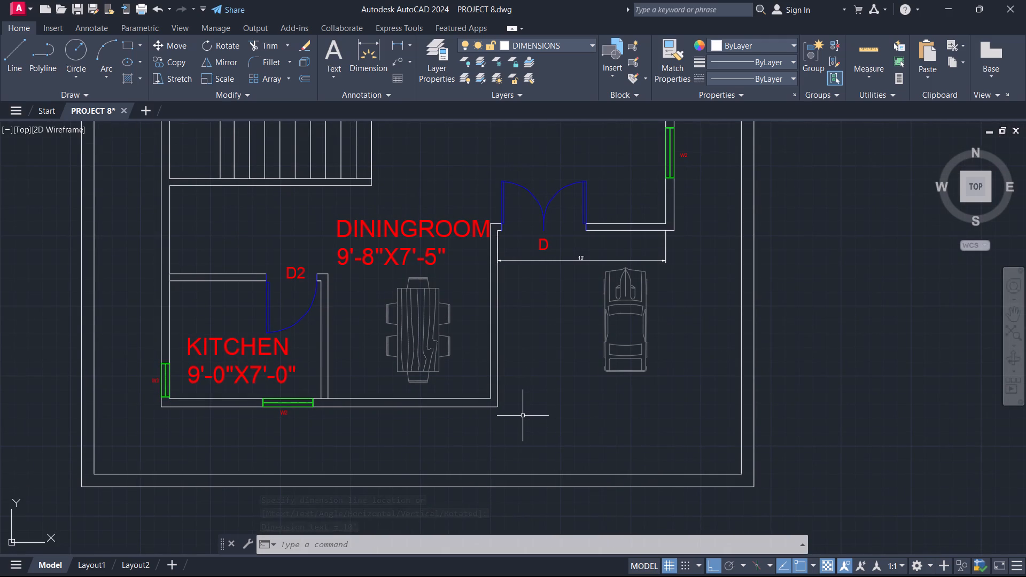
pyautogui.press('space')
pyautogui.click(472, 398)
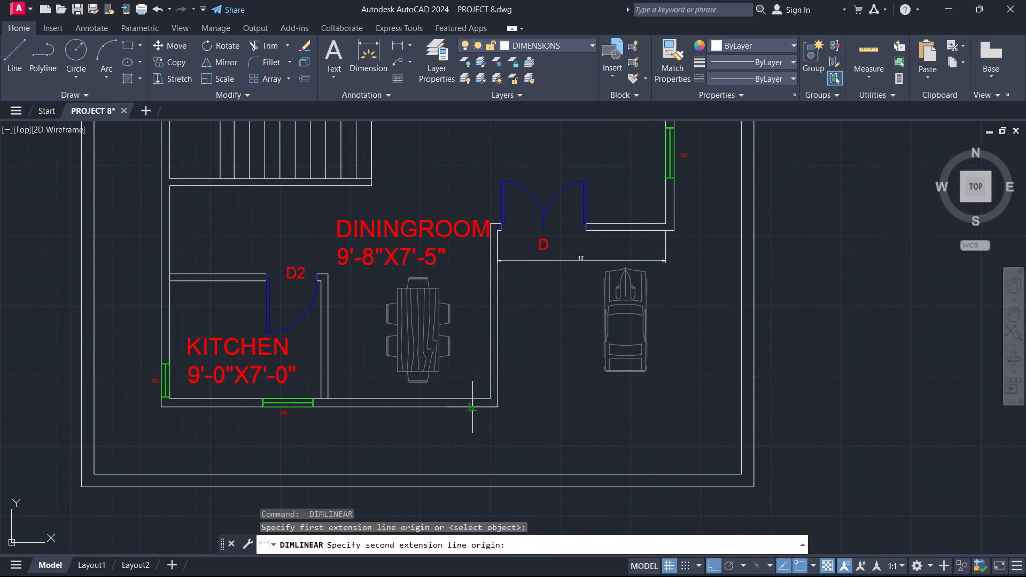
pyautogui.click(474, 410)
pyautogui.click(470, 417)
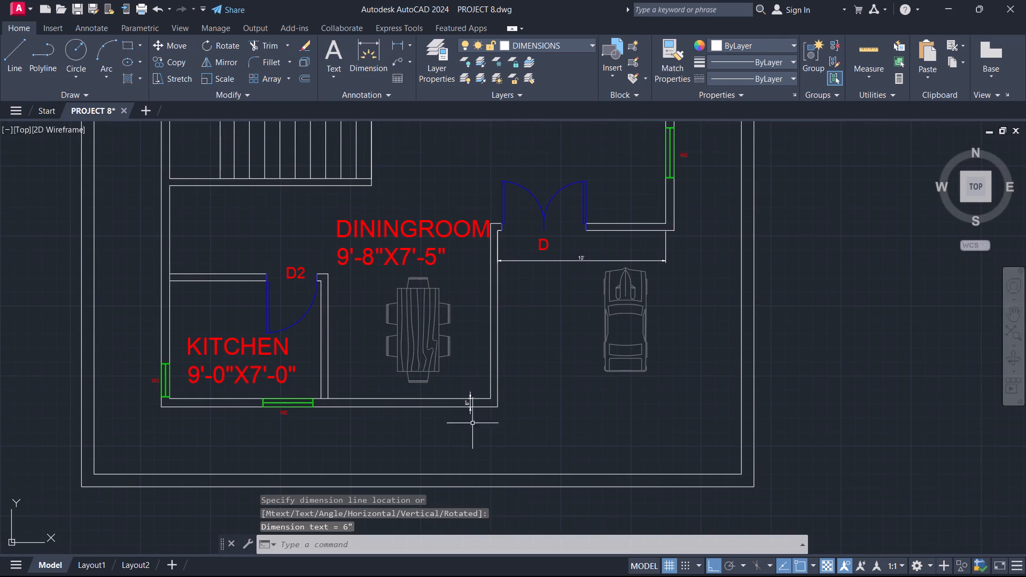
# Add a linear dimension for the thickness of the first plan's boundary wall, near its lower-right corner.
pyautogui.press('space')
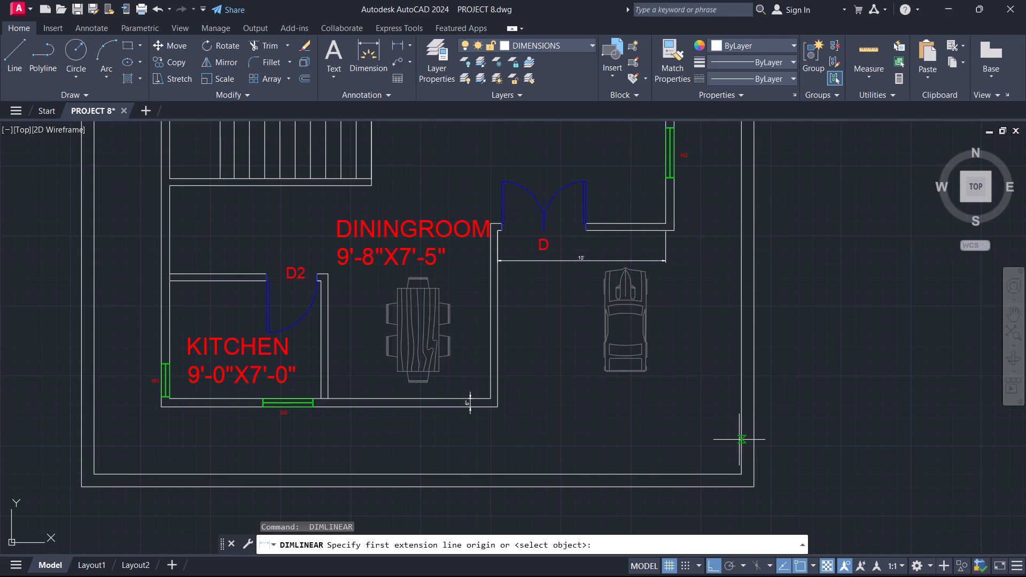
pyautogui.click(745, 473)
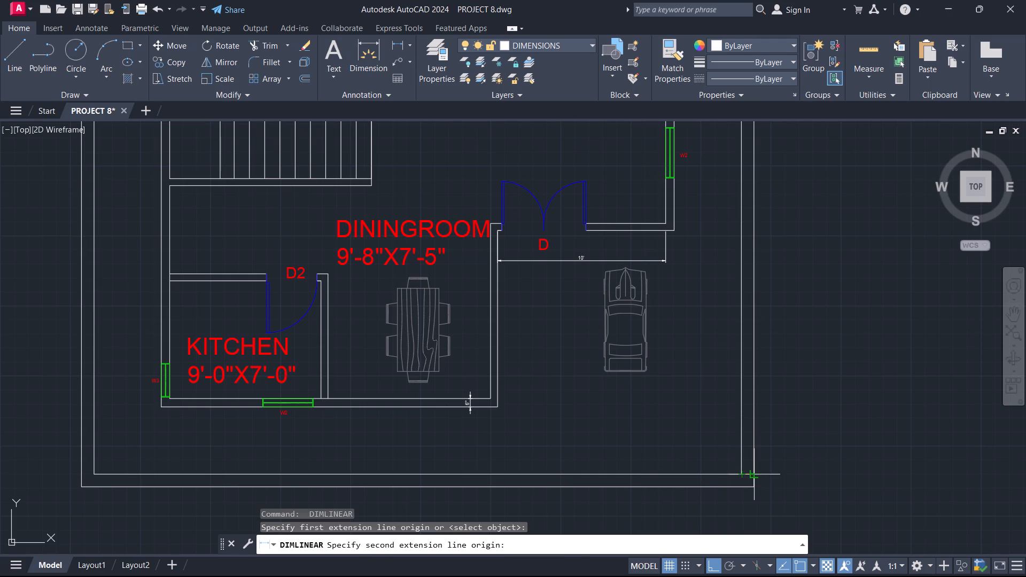
pyautogui.click(752, 473)
pyautogui.click(757, 453)
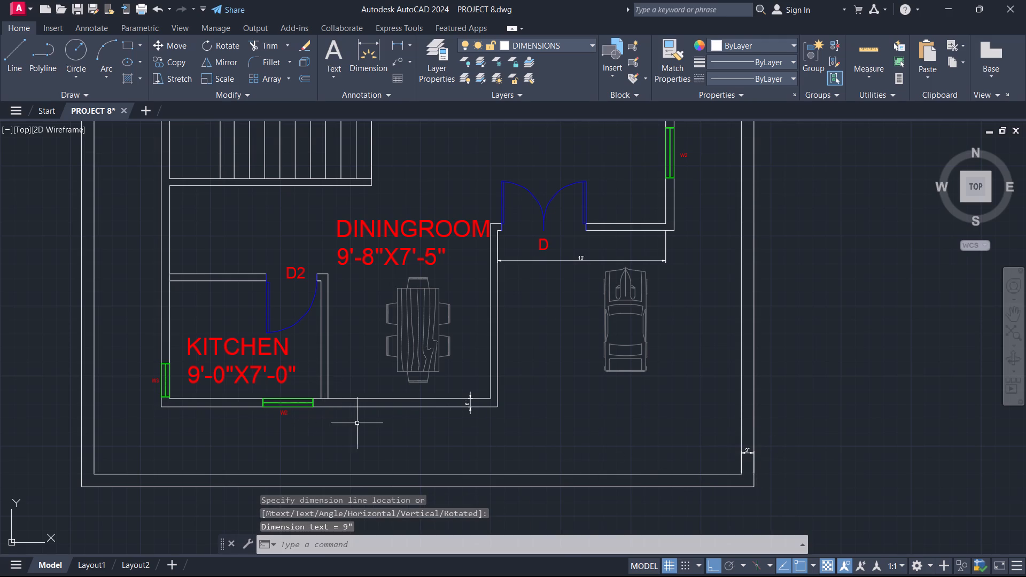
# Add a horizontal linear dimension for the thickness of the wall between the kitchen and diningroom, below door D2.
pyautogui.press('space')
pyautogui.moveTo(561, 362); pyautogui.dragTo(565, 365, button='middle')
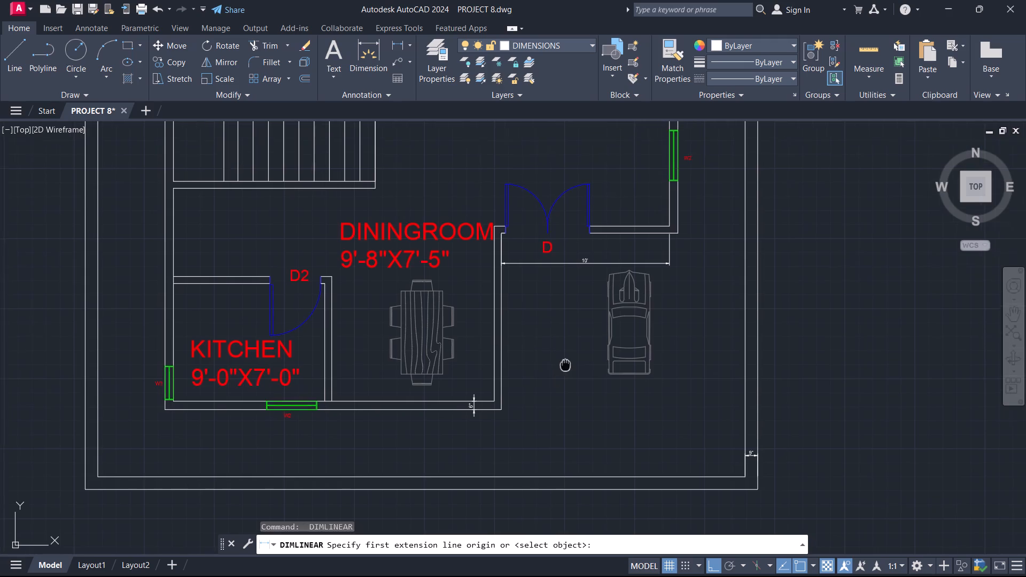
pyautogui.moveTo(565, 365); pyautogui.dragTo(624, 463, button='middle')
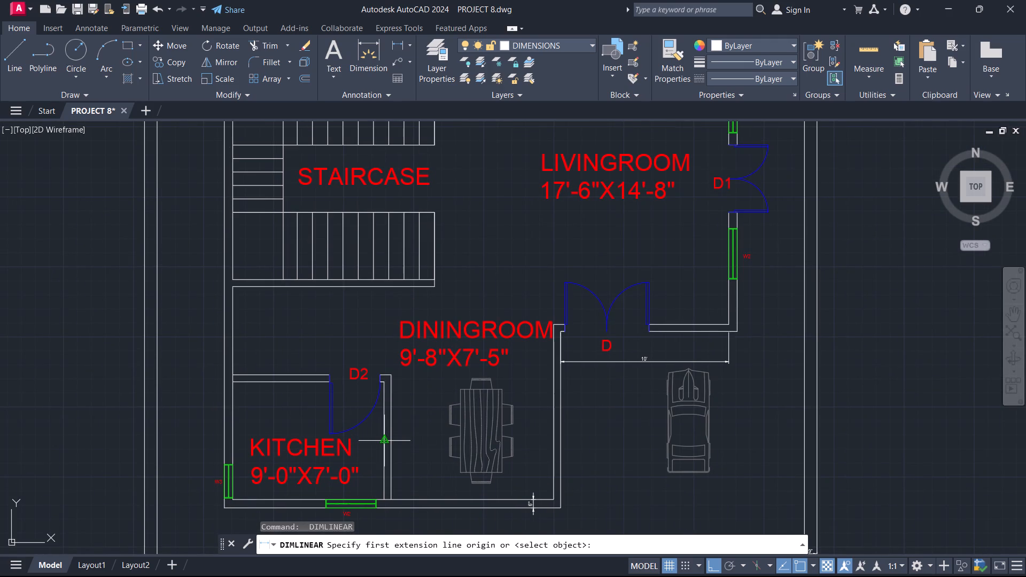
pyautogui.click(388, 440)
pyautogui.click(393, 444)
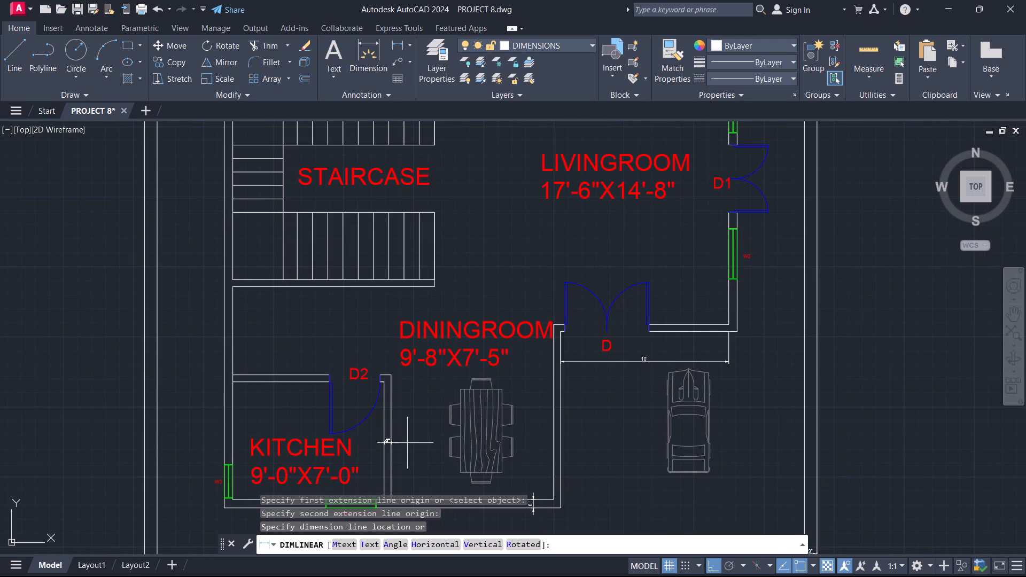
pyautogui.click(405, 440)
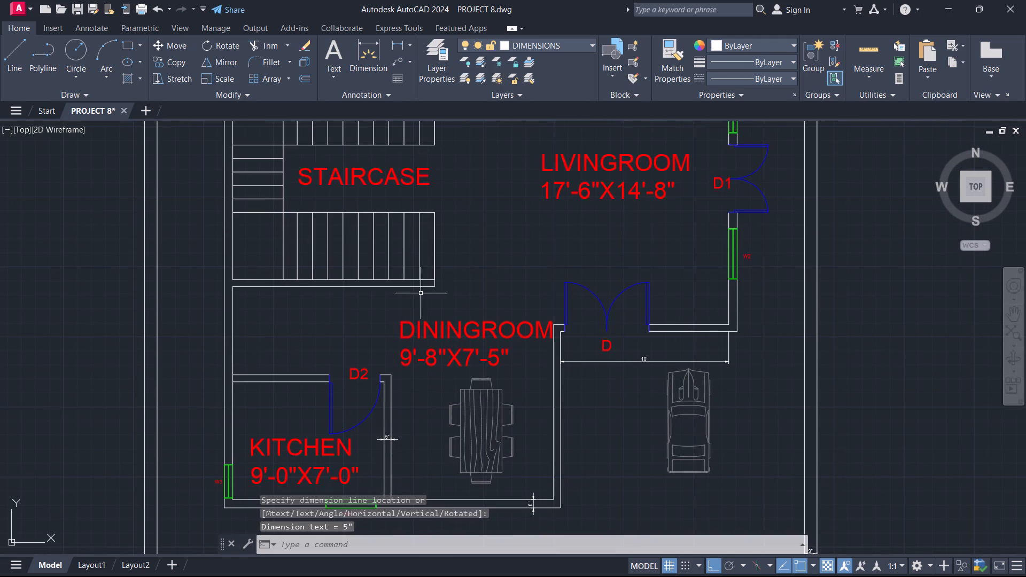
# Add a vertical linear dimension across both flights of the first plan's staircase, placed just beyond their livingroom-side ends.
pyautogui.moveTo(475, 249); pyautogui.dragTo(504, 323, button='middle')
pyautogui.press('space')
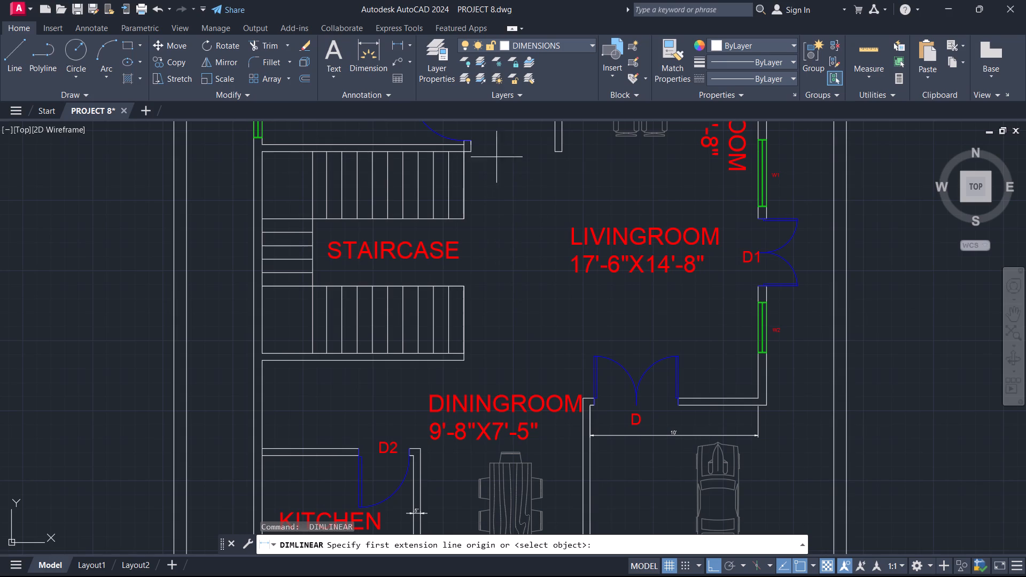
pyautogui.click(464, 155)
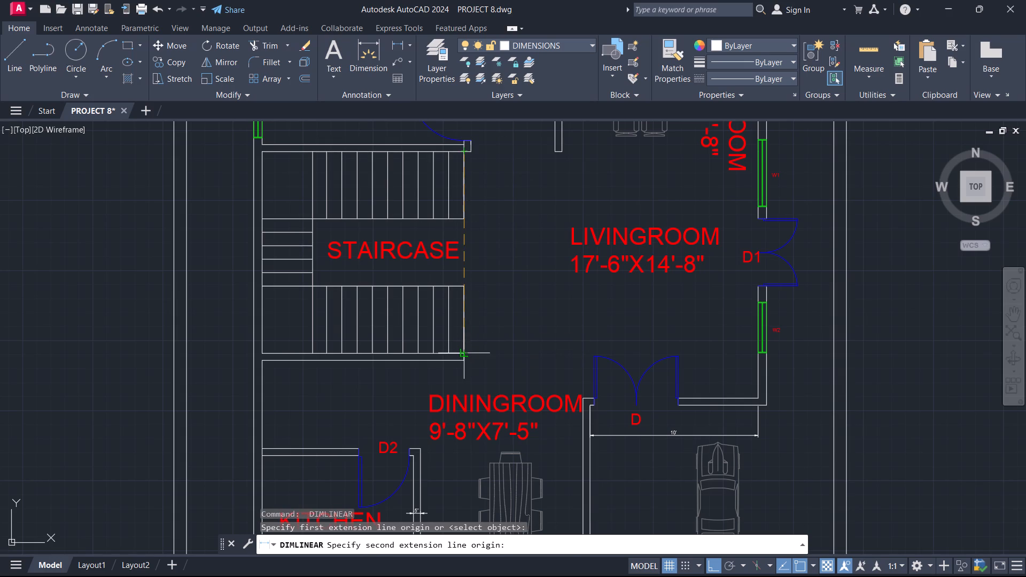
pyautogui.click(468, 353)
pyautogui.click(487, 337)
pyautogui.press('Escape')
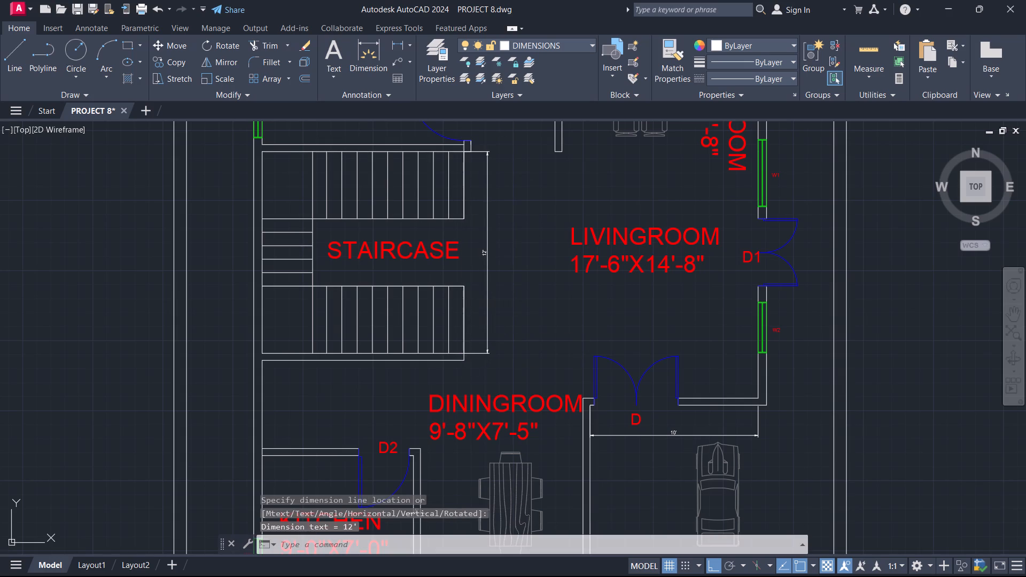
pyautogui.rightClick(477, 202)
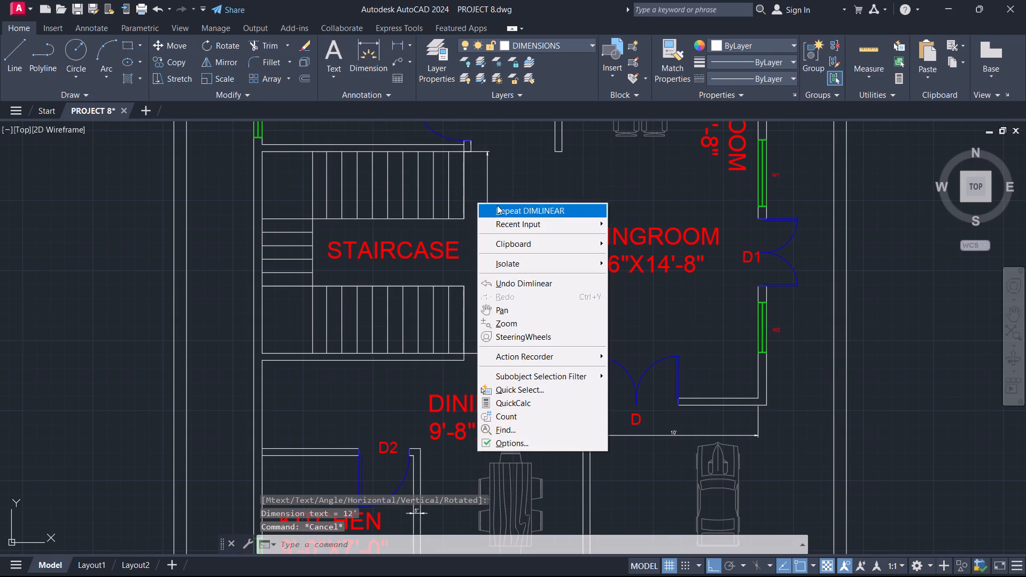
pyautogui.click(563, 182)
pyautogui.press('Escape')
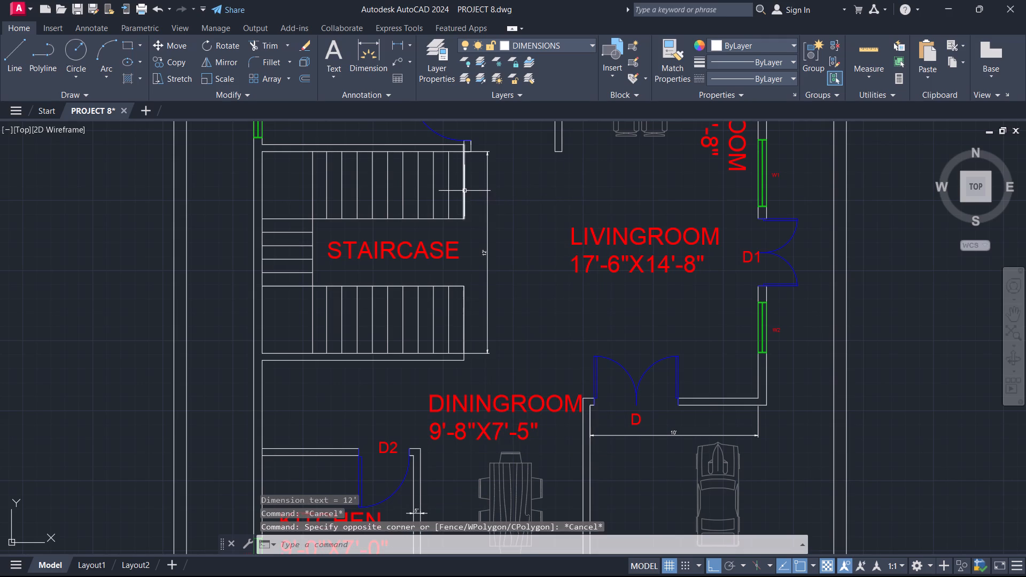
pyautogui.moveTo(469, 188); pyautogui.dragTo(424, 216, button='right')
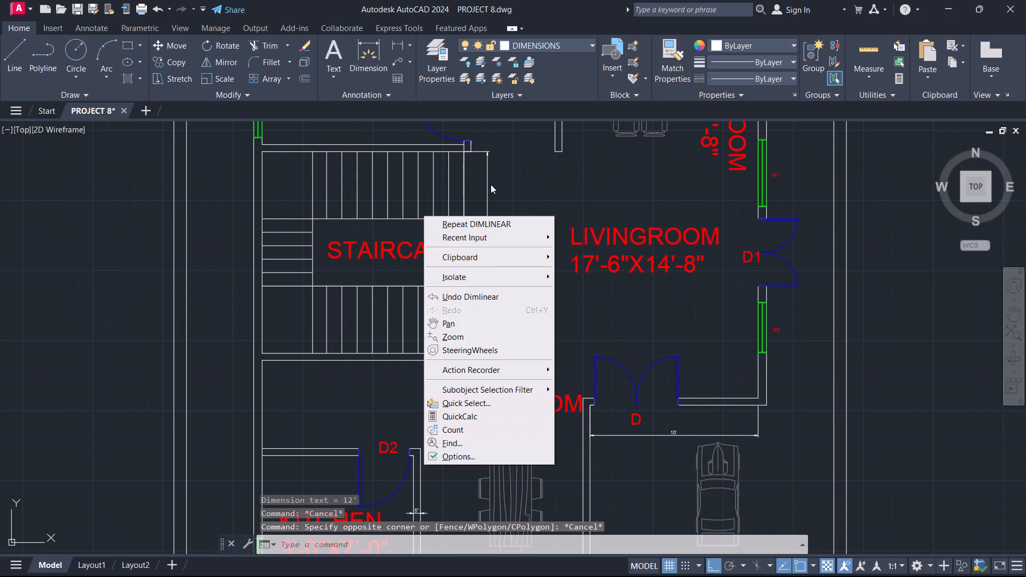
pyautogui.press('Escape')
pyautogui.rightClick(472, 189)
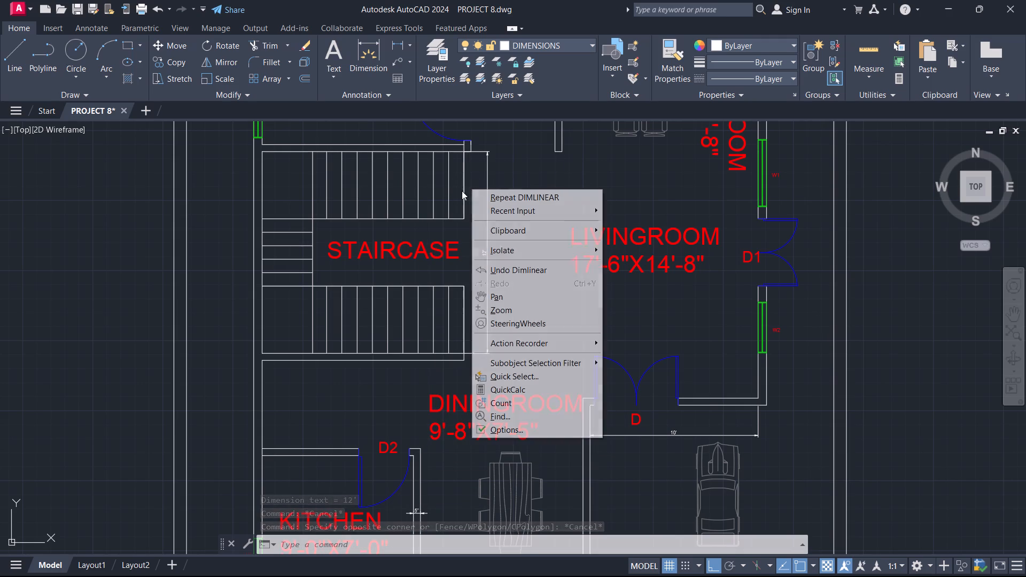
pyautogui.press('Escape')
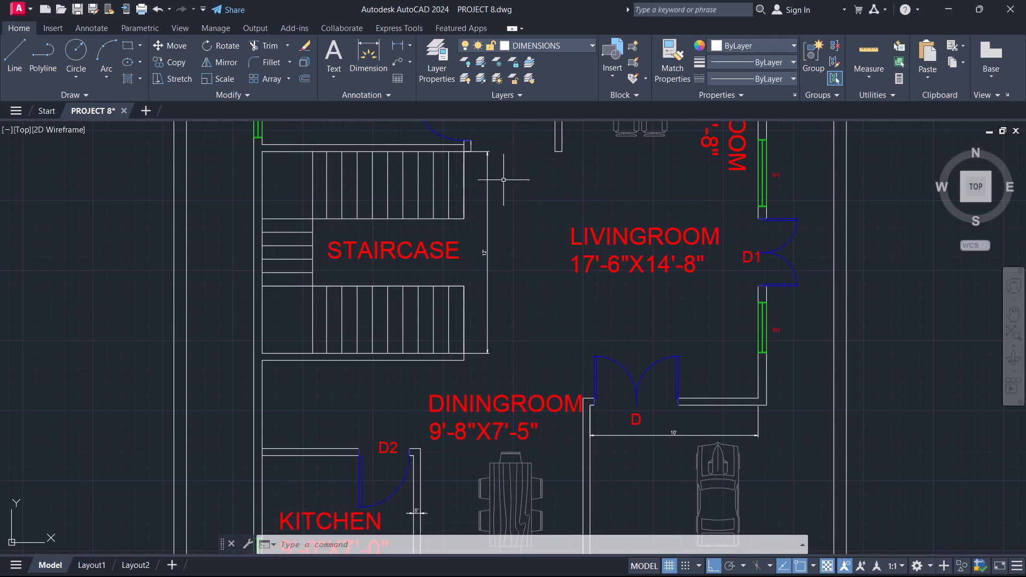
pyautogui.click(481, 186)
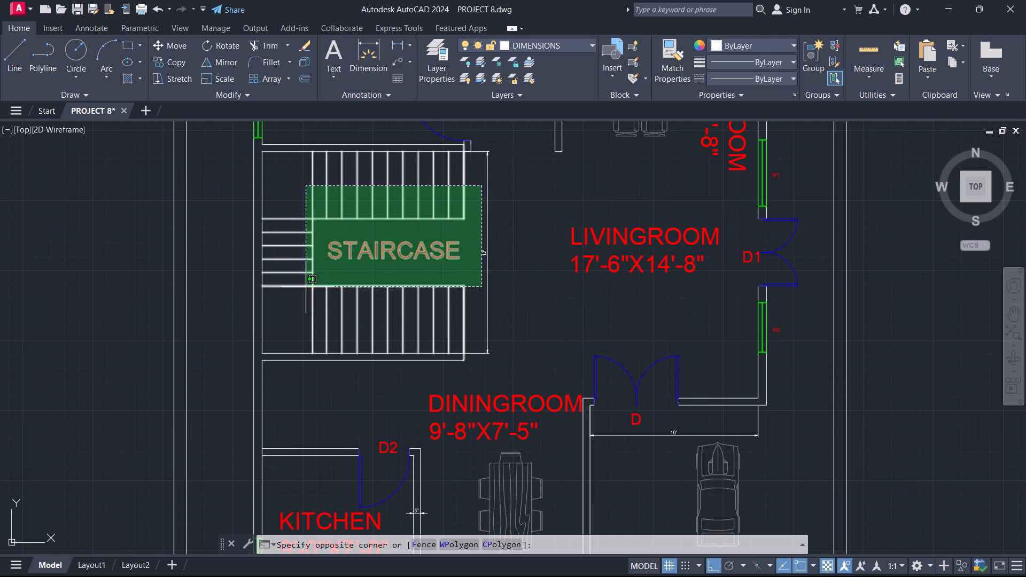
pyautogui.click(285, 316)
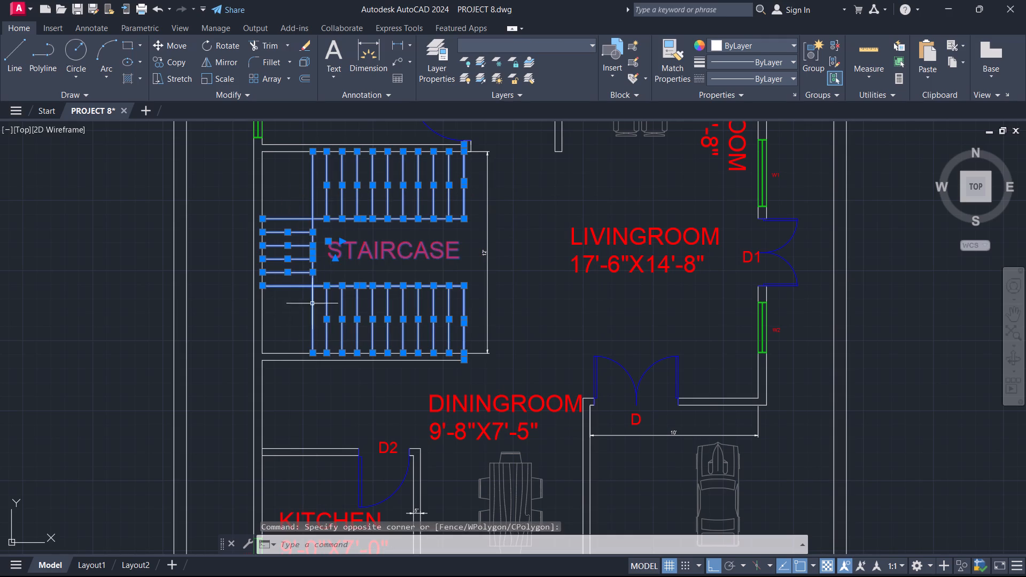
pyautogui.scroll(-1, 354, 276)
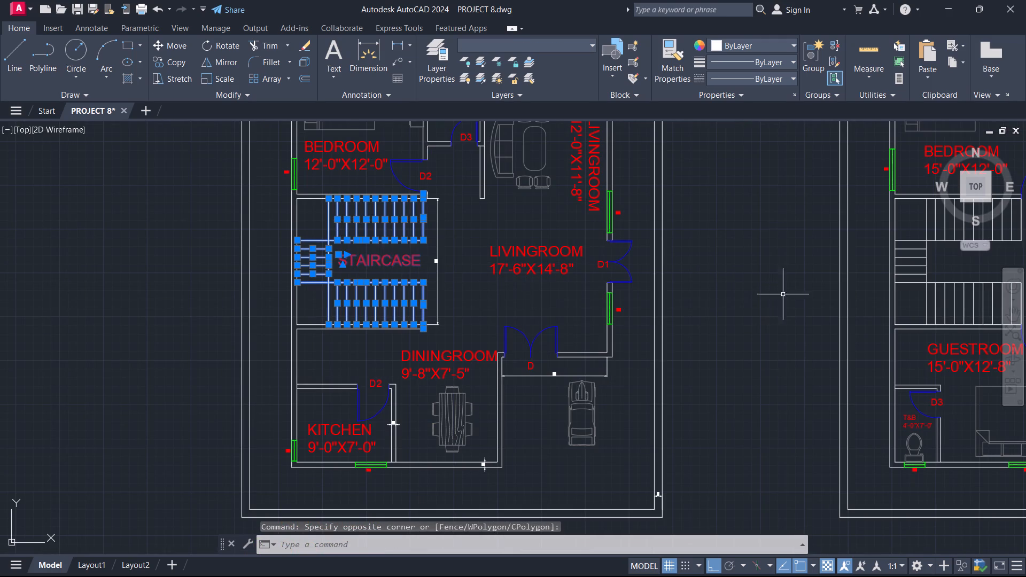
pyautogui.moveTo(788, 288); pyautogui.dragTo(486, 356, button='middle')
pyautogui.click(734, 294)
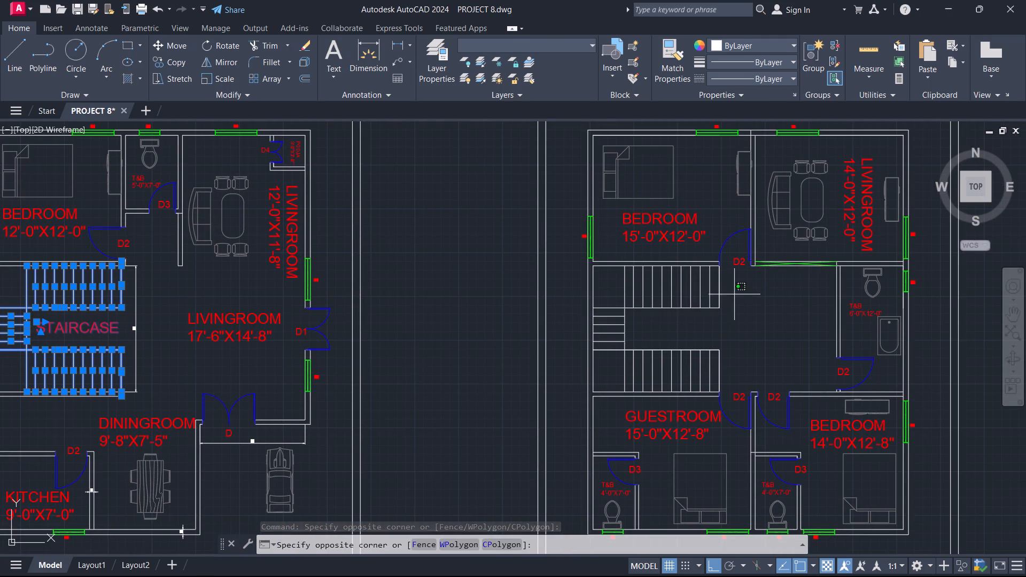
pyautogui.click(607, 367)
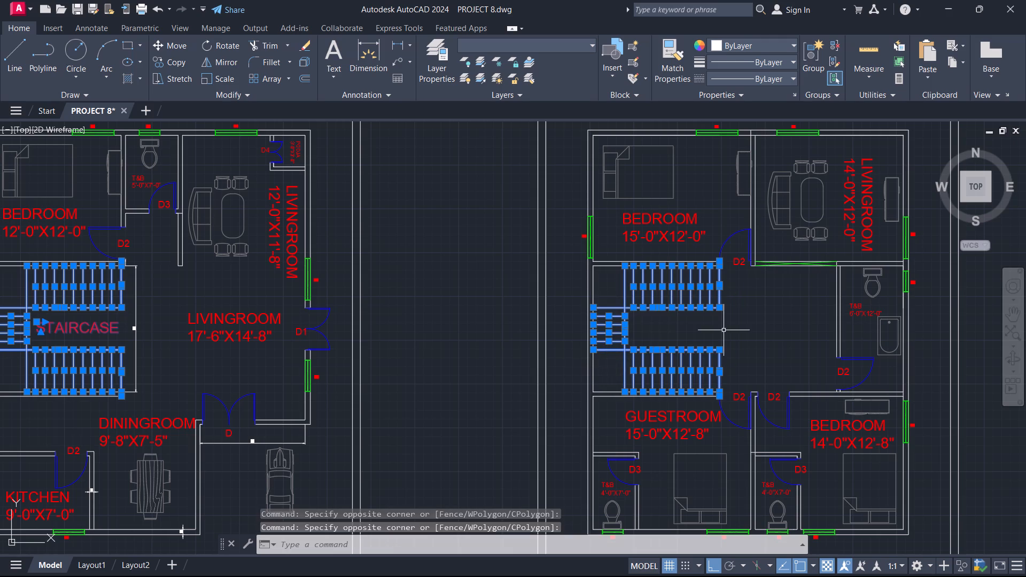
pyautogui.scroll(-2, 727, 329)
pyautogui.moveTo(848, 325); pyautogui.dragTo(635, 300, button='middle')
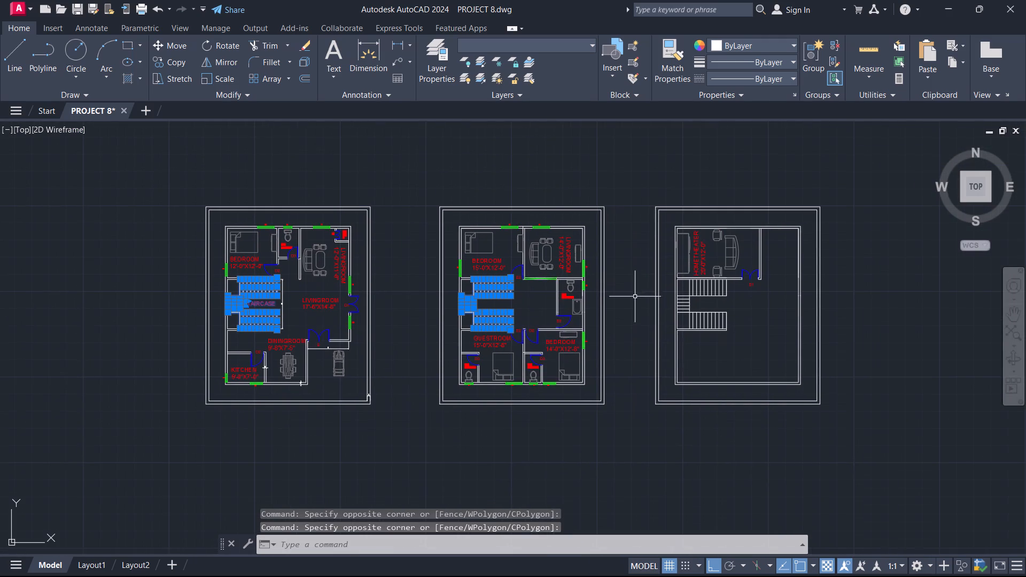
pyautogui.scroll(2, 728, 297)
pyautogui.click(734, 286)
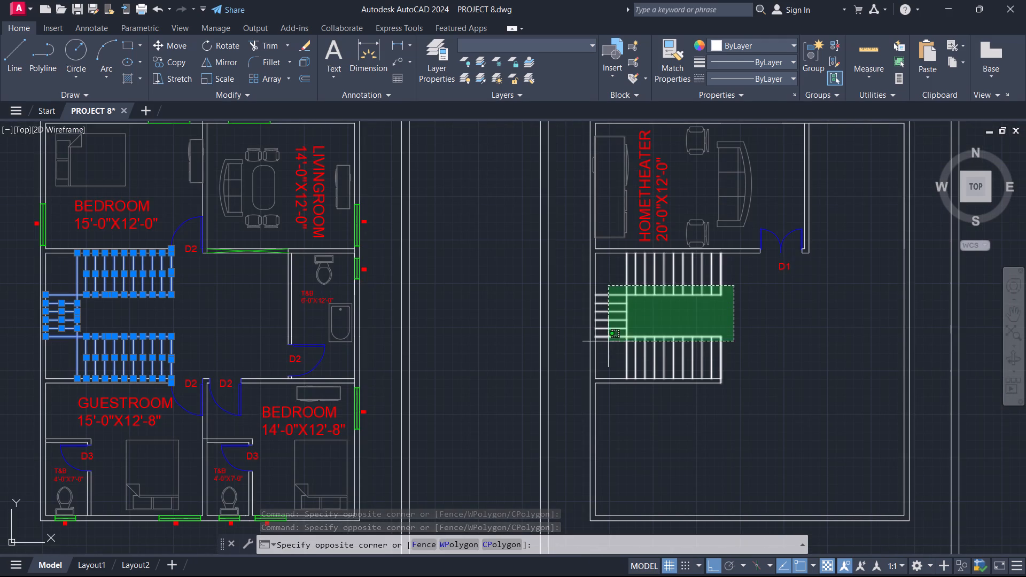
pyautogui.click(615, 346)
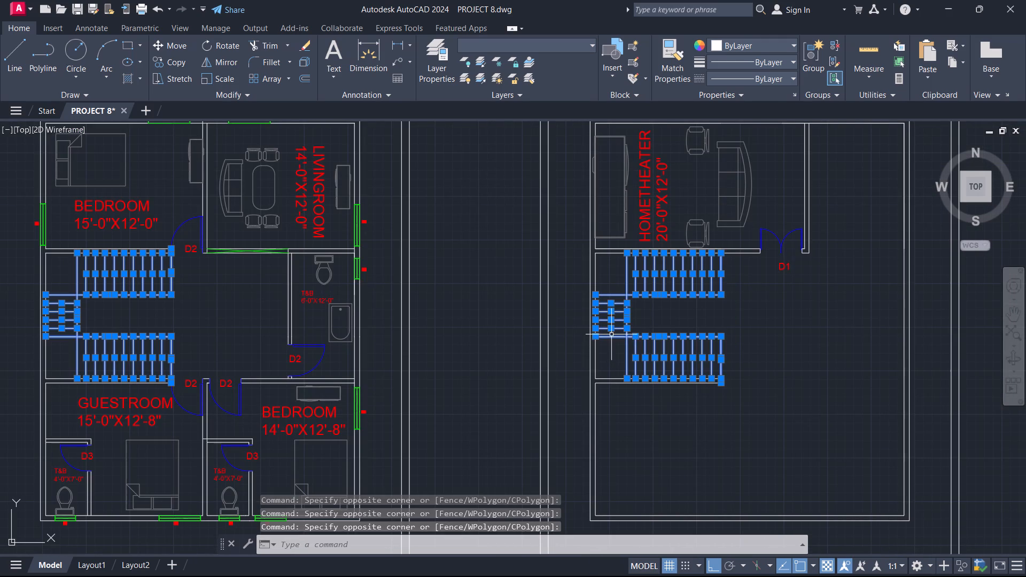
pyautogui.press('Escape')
# Create a layer named Staircase with the colour magenta and make it the current layer.
pyautogui.doubleClick(444, 66)
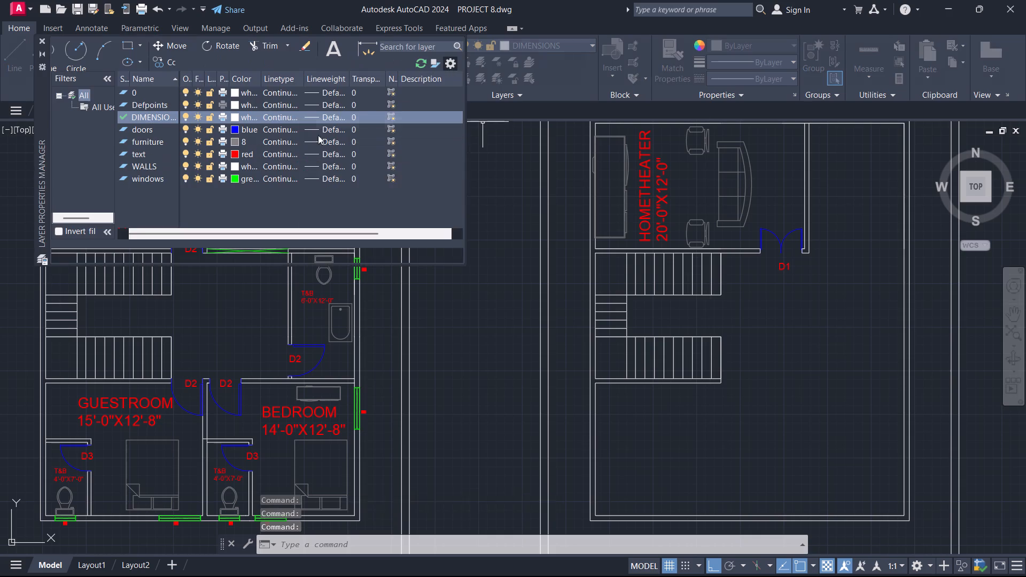
pyautogui.click(741, 99)
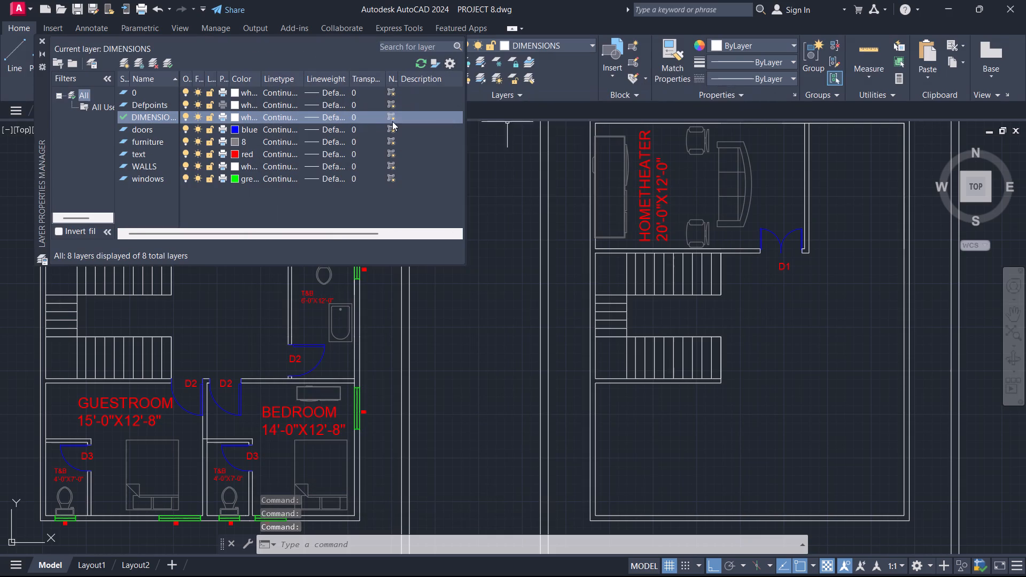
pyautogui.click(131, 61)
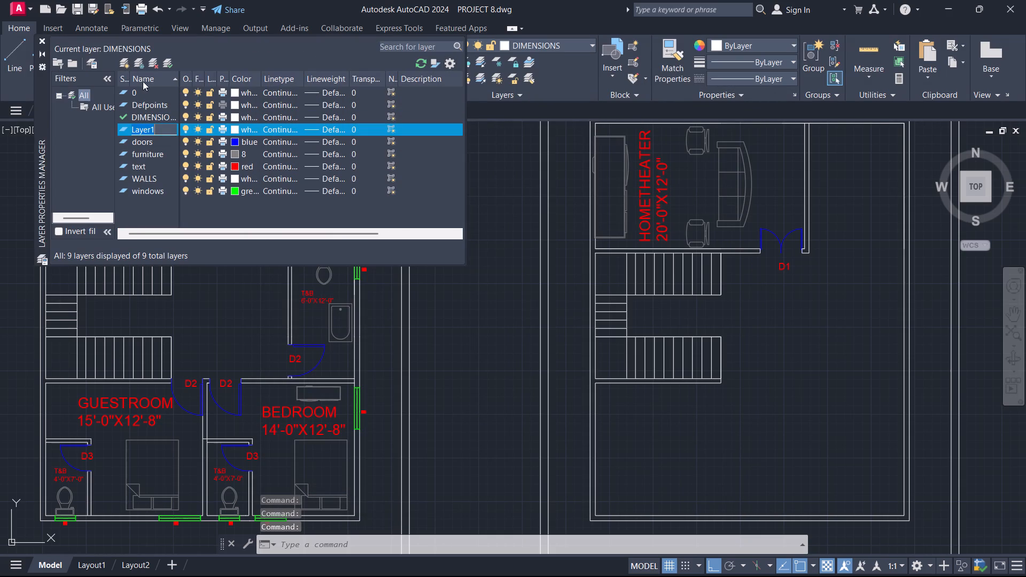
pyautogui.press('BackSpace')
pyautogui.press('s')
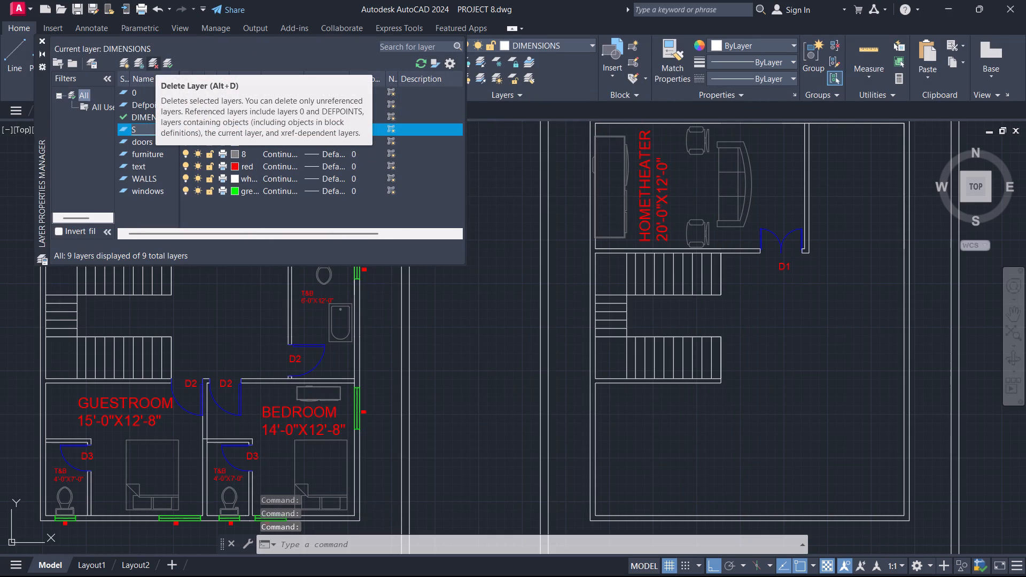
pyautogui.write('taircase')
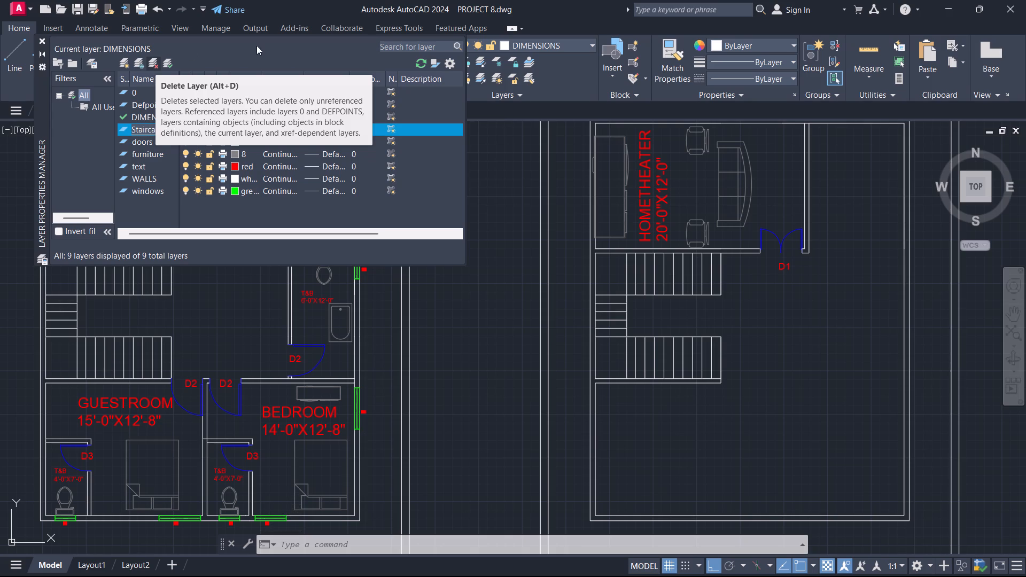
pyautogui.click(235, 130)
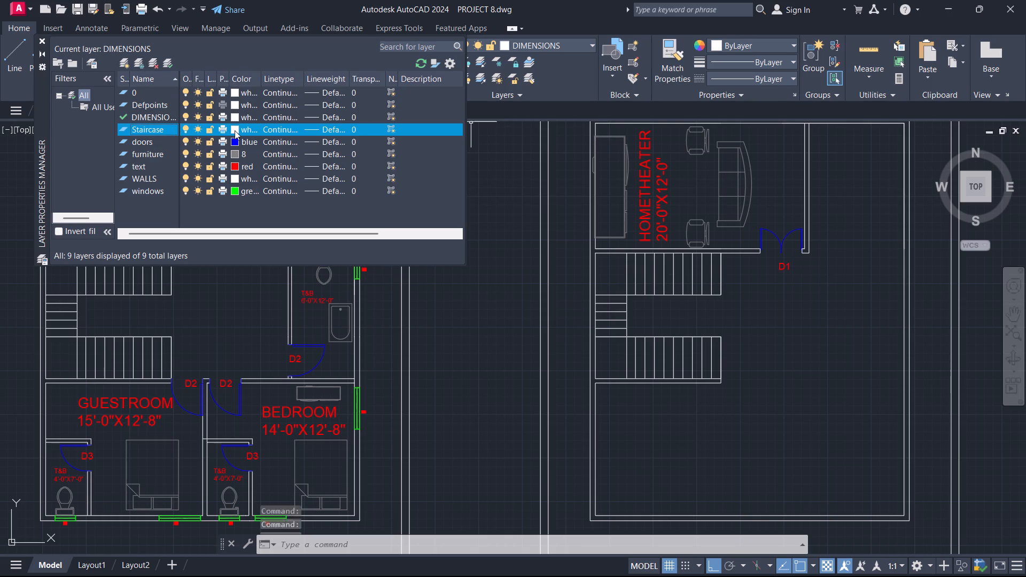
pyautogui.click(468, 323)
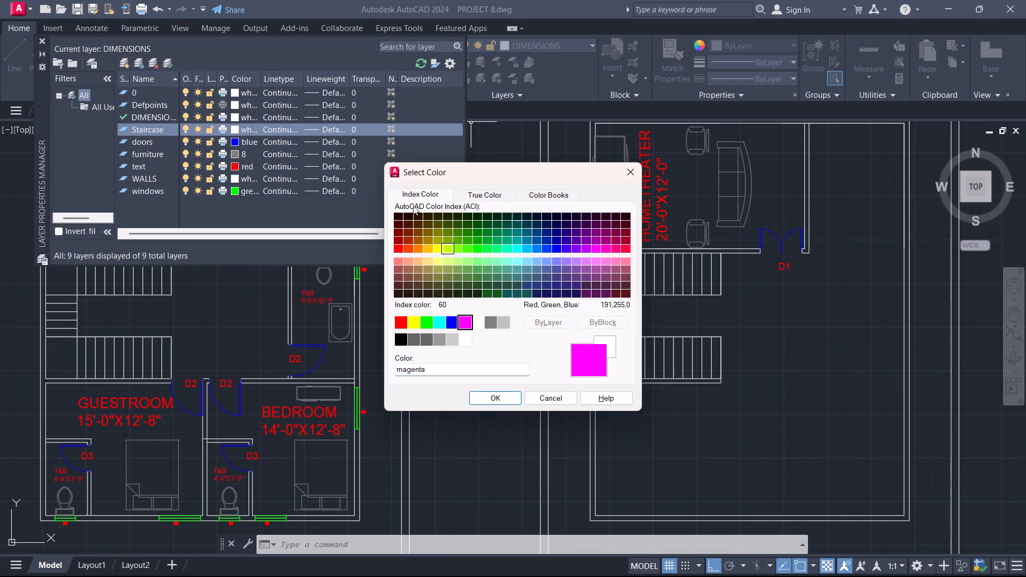
pyautogui.click(169, 61)
pyautogui.click(482, 400)
pyautogui.click(167, 61)
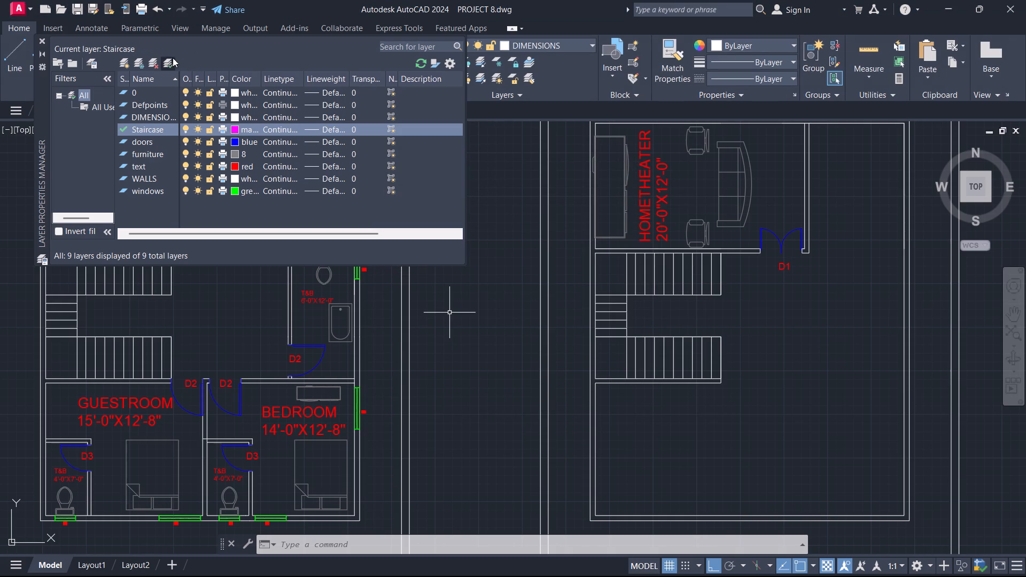
pyautogui.click(42, 39)
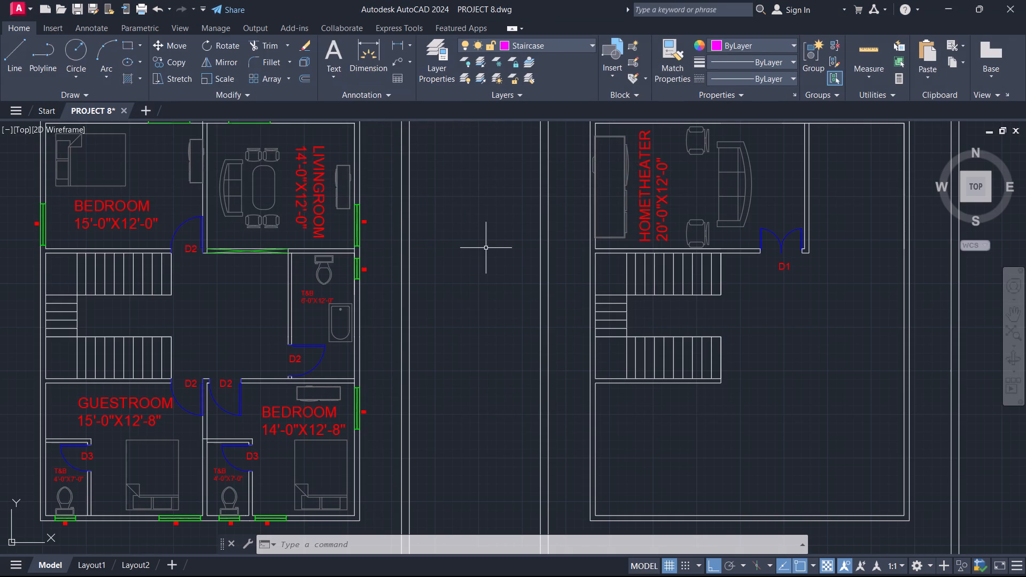
# Draw connected lines along the wall-side edges of the second plan's staircase, linking the outer ends of its upper and lower flights.
pyautogui.scroll(-1, 486, 249)
pyautogui.moveTo(493, 268); pyautogui.dragTo(531, 244, button='middle')
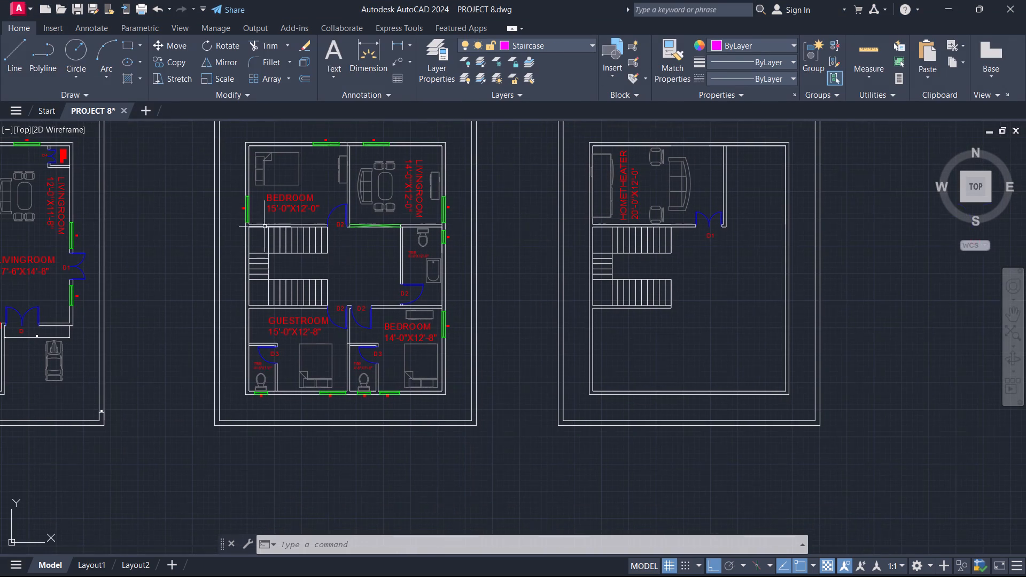
pyautogui.scroll(2, 266, 227)
pyautogui.press('l')
pyautogui.press('Return')
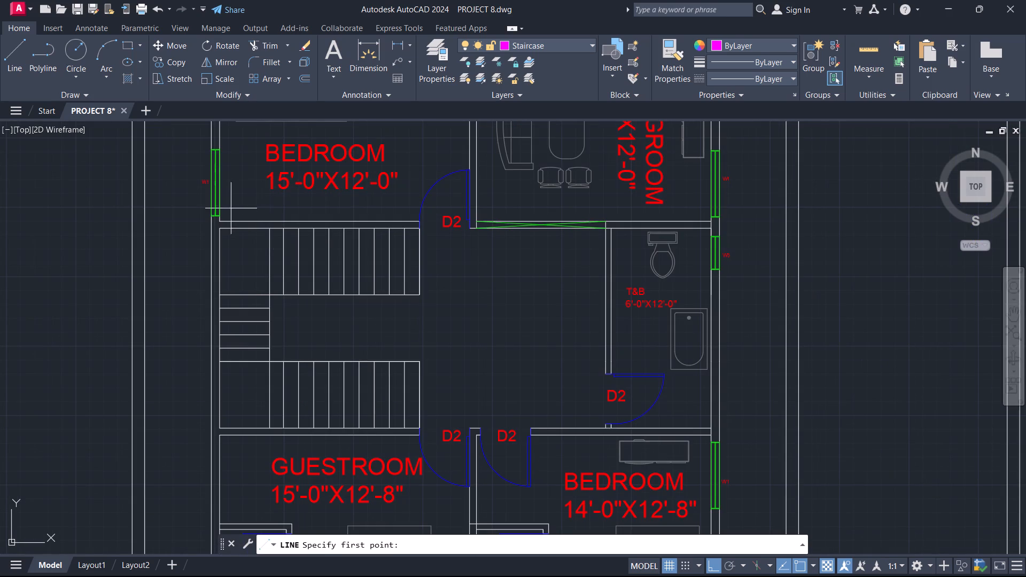
pyautogui.click(269, 231)
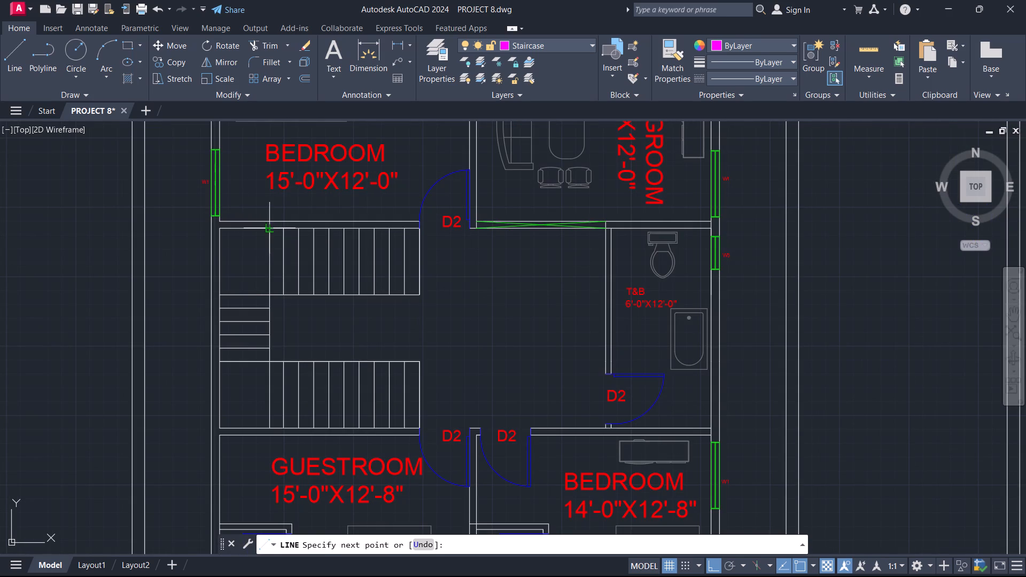
pyautogui.click(222, 230)
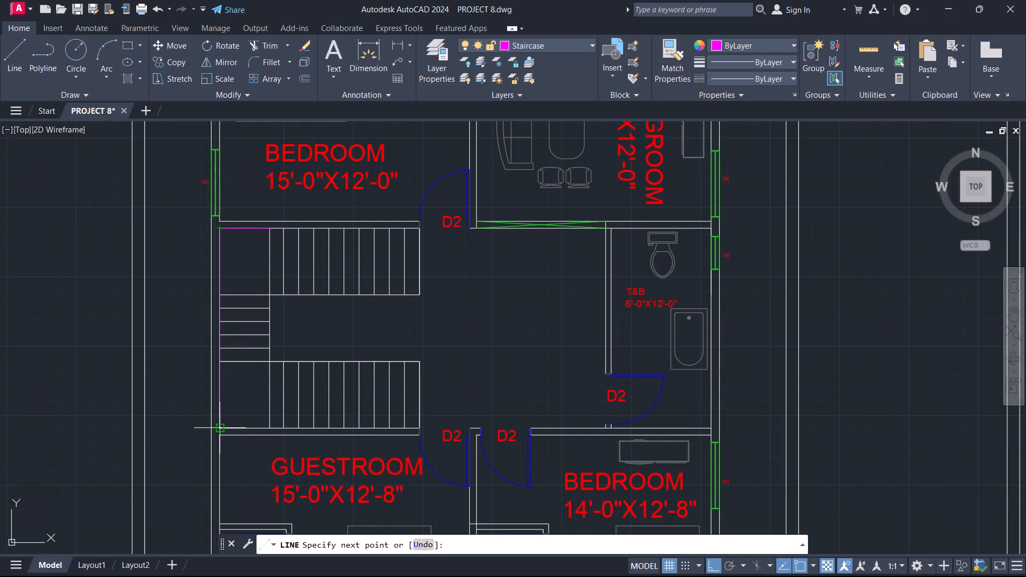
pyautogui.click(219, 427)
pyautogui.click(267, 430)
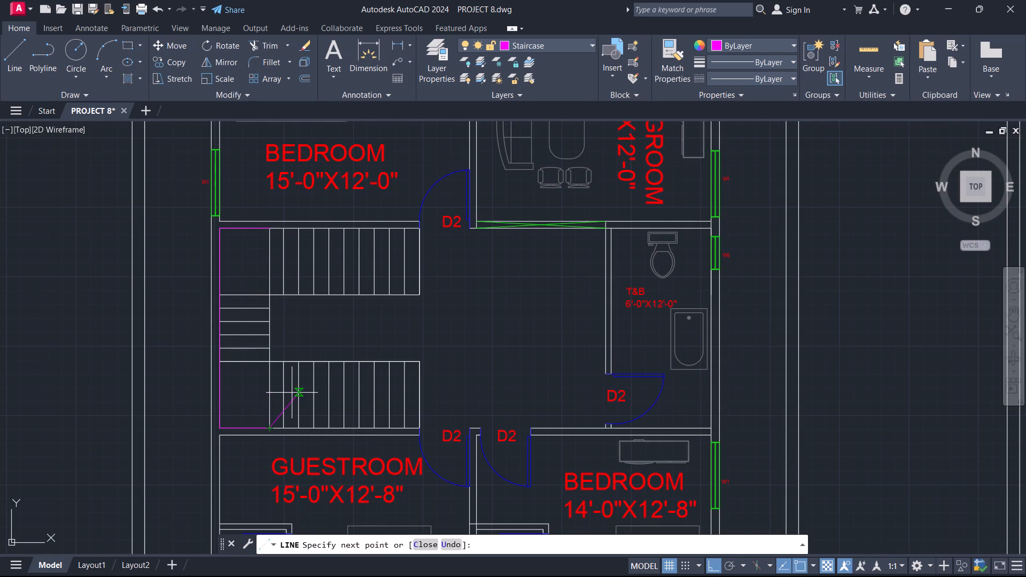
pyautogui.press('Escape')
# Draw the same connected lines along the wall-side edges of the third plan's staircase, from the upper flight to the lower flight.
pyautogui.scroll(-3, 421, 314)
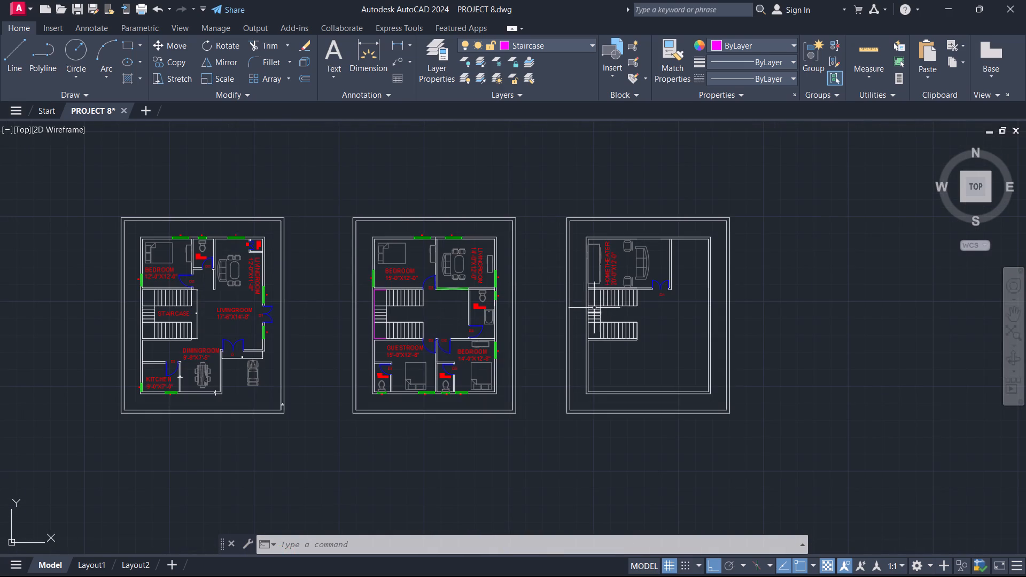
pyautogui.scroll(3, 599, 305)
pyautogui.press('space')
pyautogui.click(598, 245)
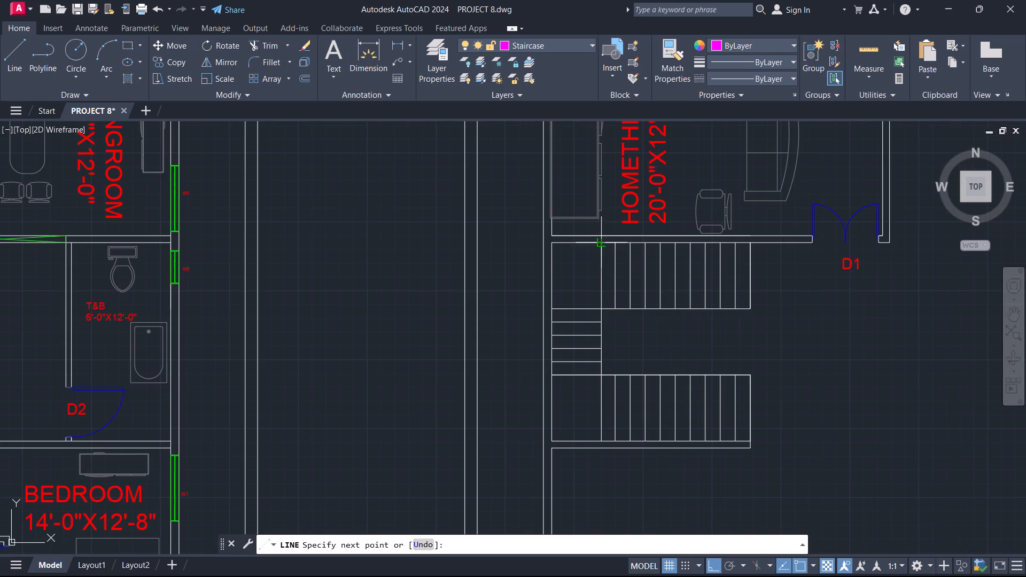
pyautogui.click(551, 244)
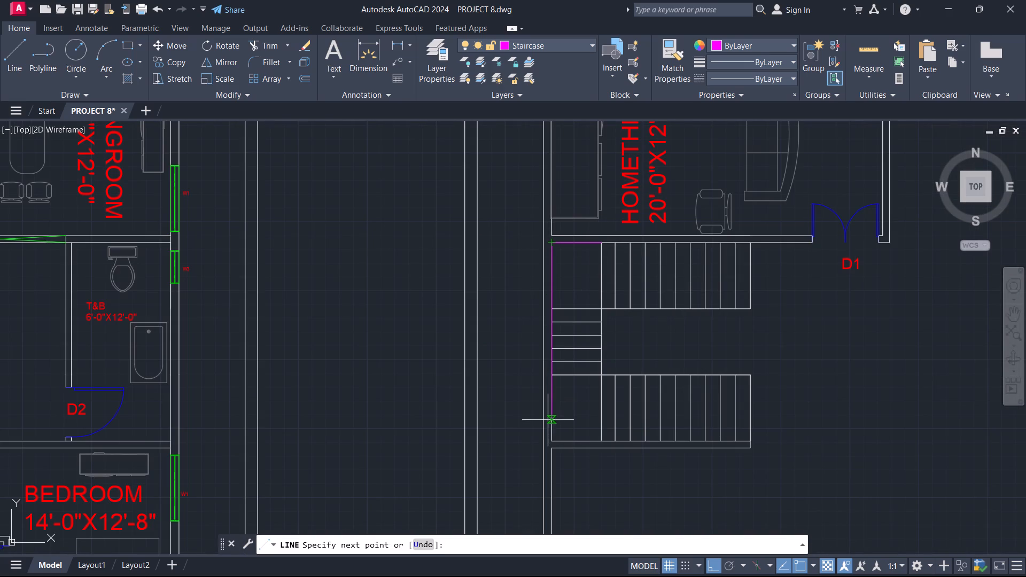
pyautogui.click(551, 439)
pyautogui.click(601, 443)
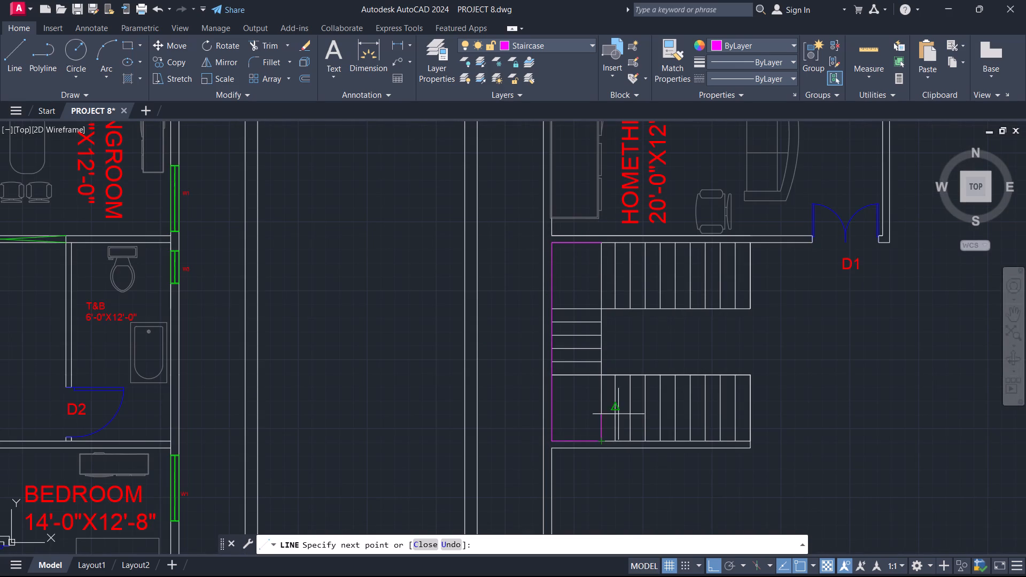
pyautogui.press('Escape')
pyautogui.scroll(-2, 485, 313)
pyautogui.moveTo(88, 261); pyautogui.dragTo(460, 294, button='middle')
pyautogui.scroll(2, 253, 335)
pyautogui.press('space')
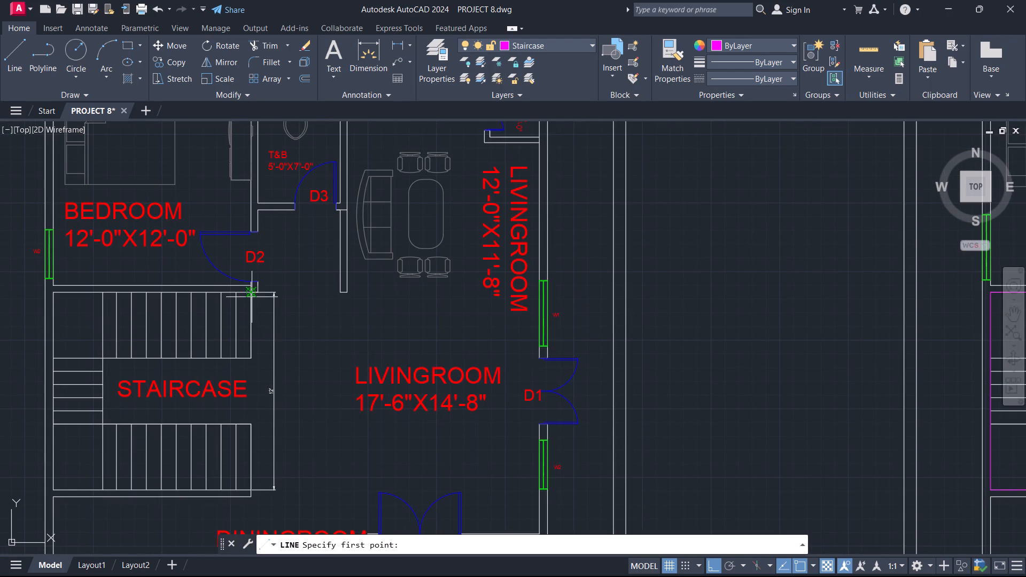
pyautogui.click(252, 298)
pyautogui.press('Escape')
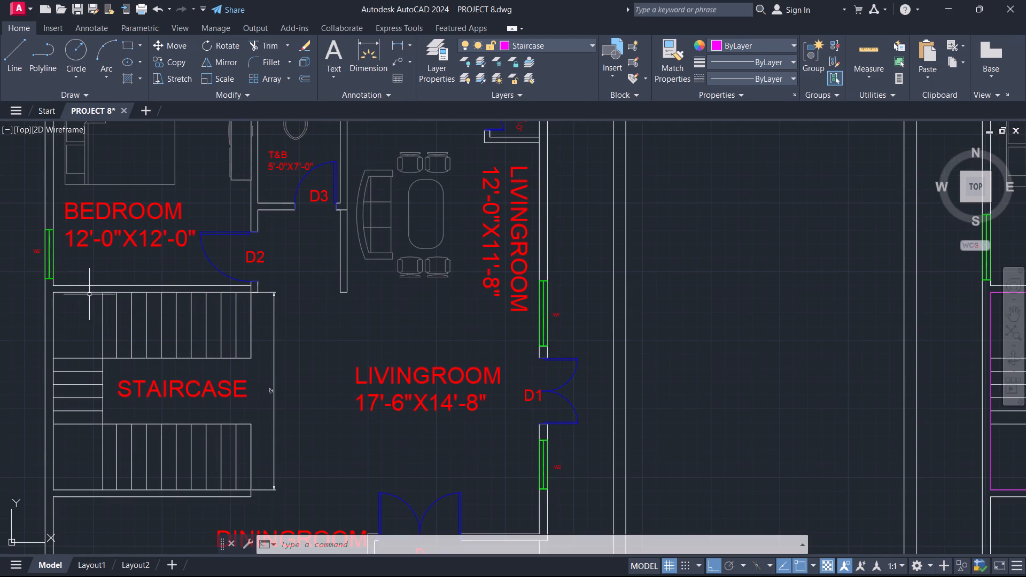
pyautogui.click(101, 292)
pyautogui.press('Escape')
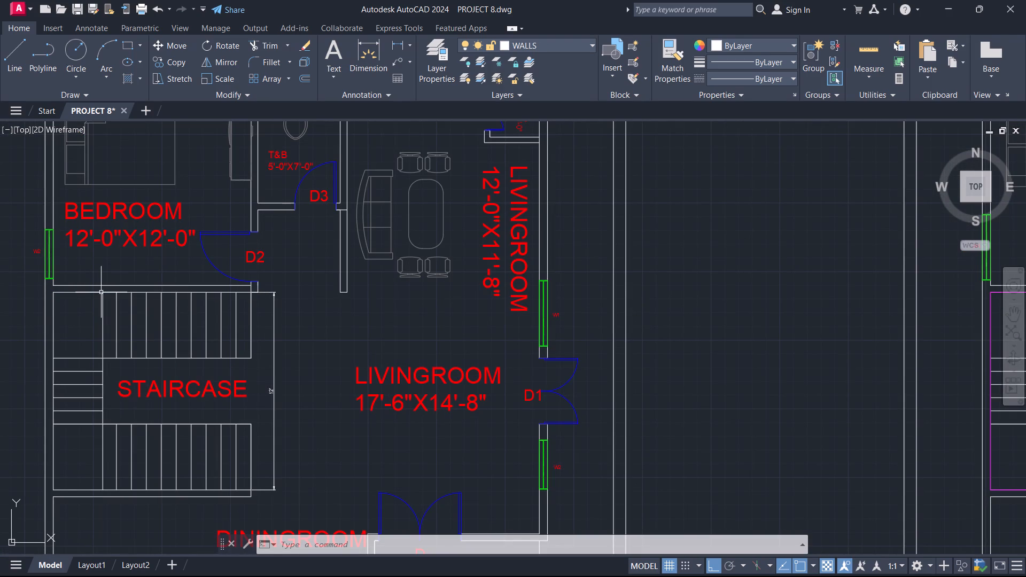
# Draw connected lines along the wall-side edges of the first plan's staircase, from the upper flight around to the lower flight.
pyautogui.press('space')
pyautogui.click(101, 292)
pyautogui.click(56, 295)
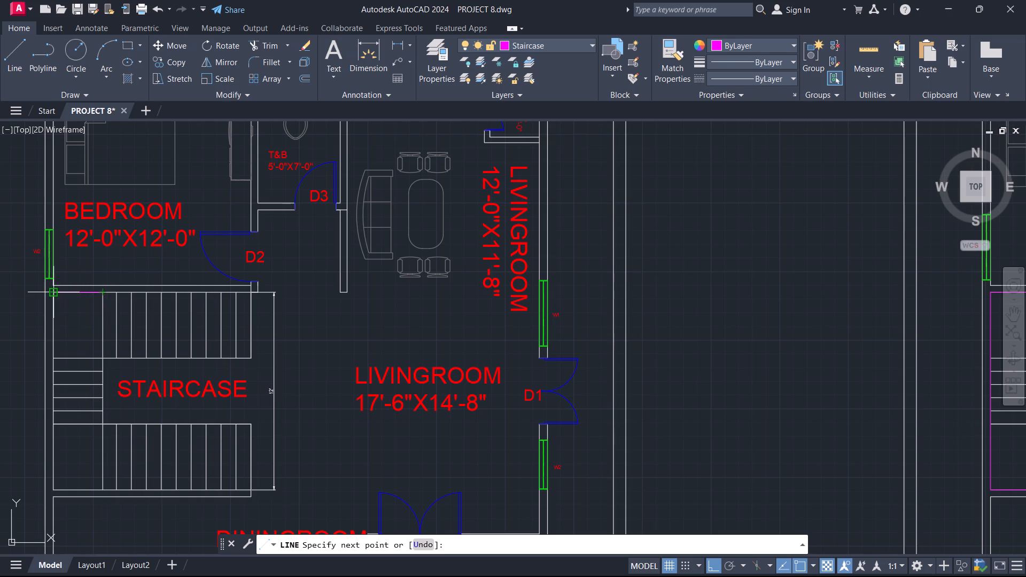
pyautogui.click(54, 486)
pyautogui.click(104, 490)
pyautogui.press('Escape')
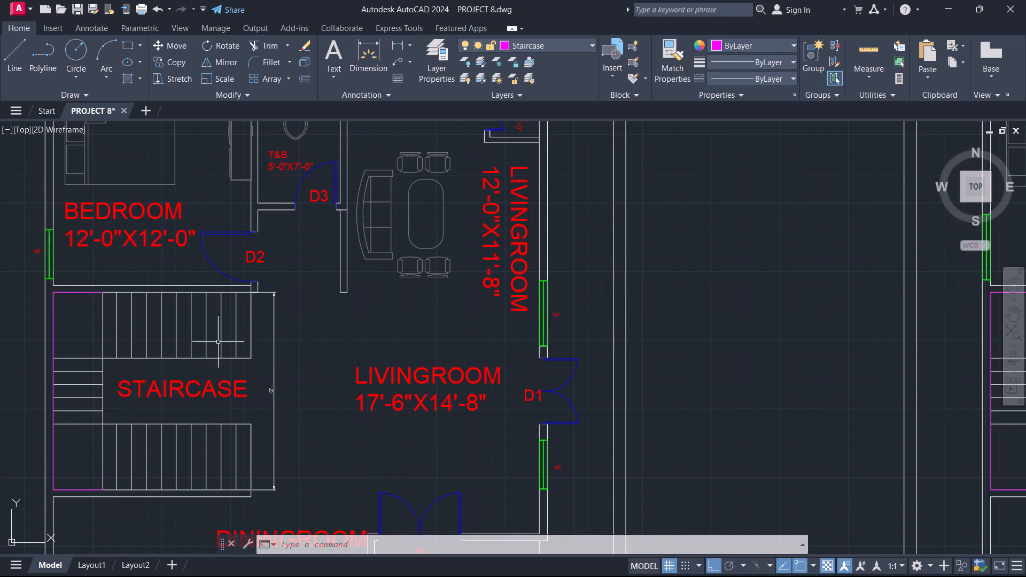
# Move the remaining stair lines of all three plans, with the first plan's STAIRCASE label, to the Staircase layer.
pyautogui.moveTo(330, 346); pyautogui.dragTo(339, 342, button='middle')
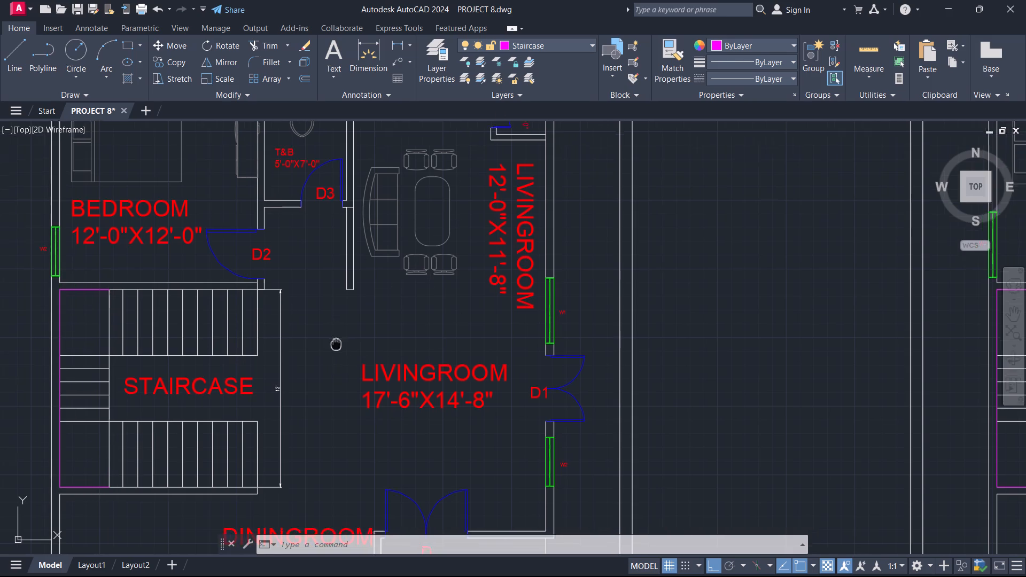
pyautogui.moveTo(339, 342); pyautogui.dragTo(534, 294, button='middle')
pyautogui.click(467, 282)
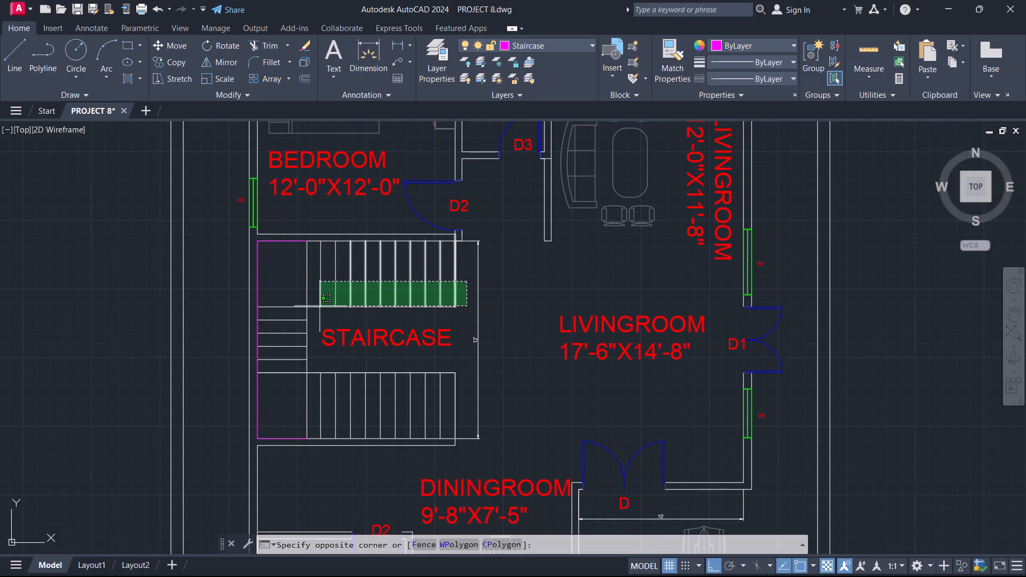
pyautogui.click(275, 400)
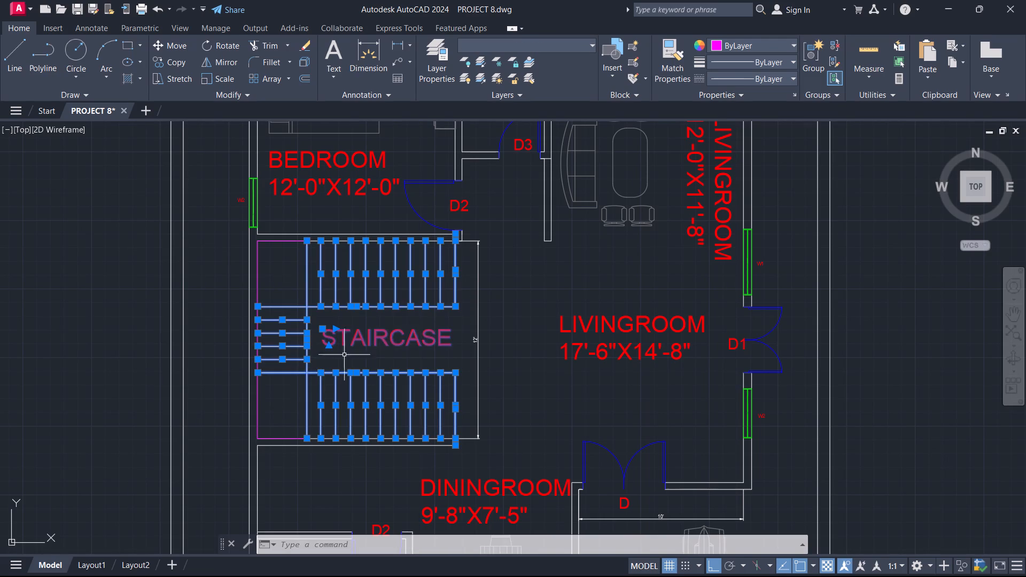
pyautogui.scroll(-2, 445, 317)
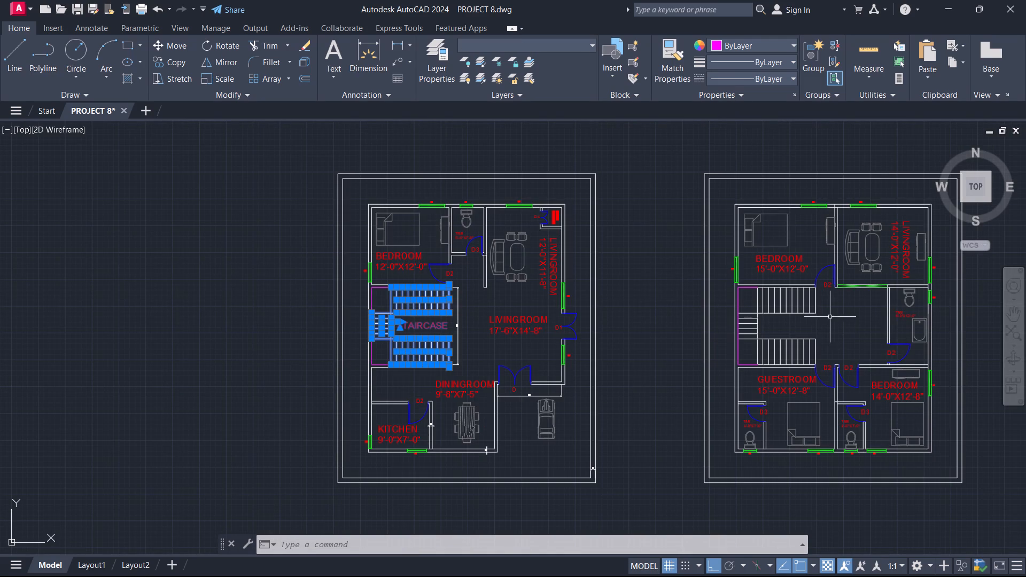
pyautogui.moveTo(834, 310); pyautogui.dragTo(827, 314)
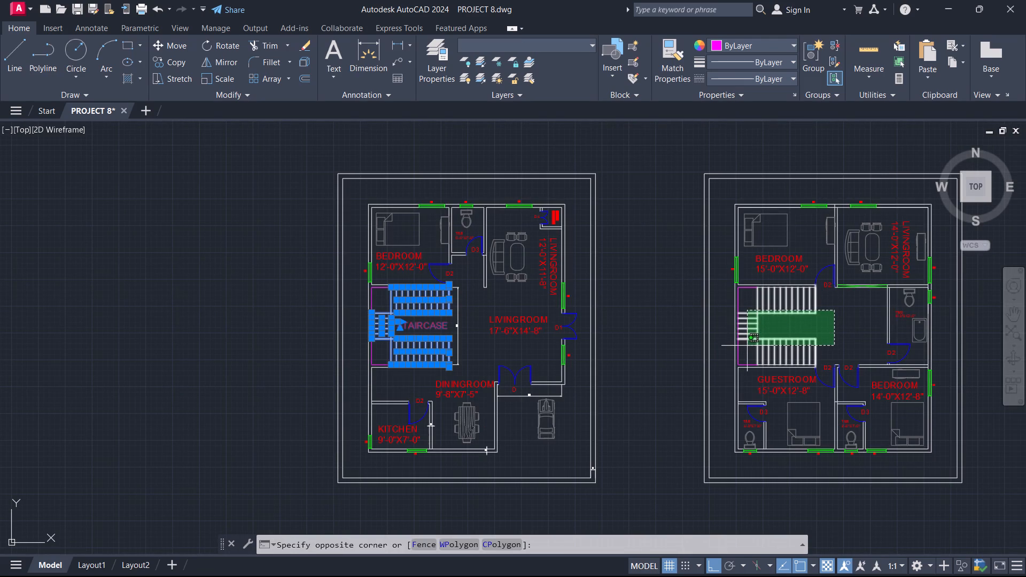
pyautogui.click(747, 346)
pyautogui.scroll(-1, 829, 330)
pyautogui.moveTo(831, 328); pyautogui.dragTo(792, 316, button='middle')
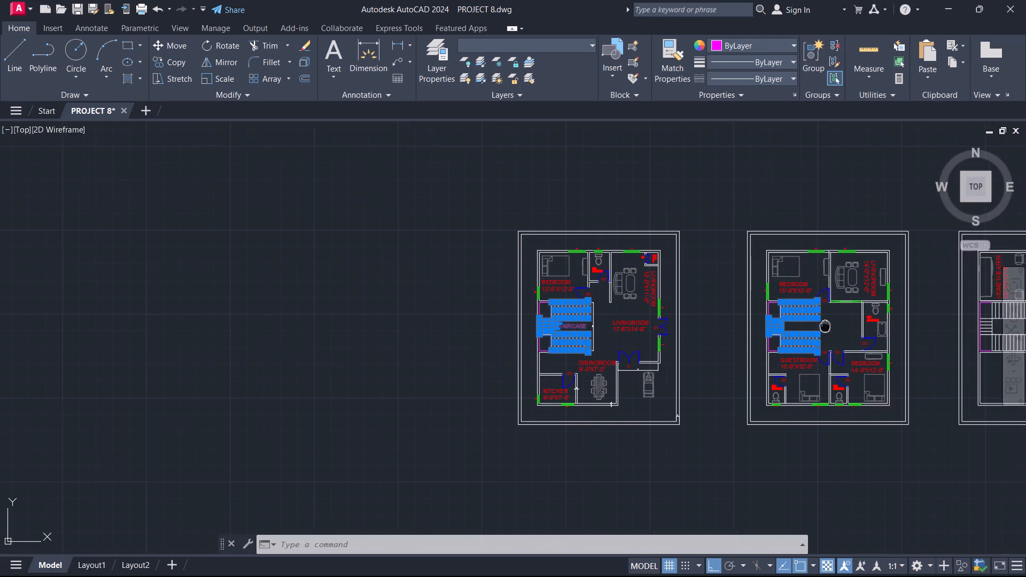
pyautogui.moveTo(792, 316); pyautogui.dragTo(487, 237, button='middle')
pyautogui.scroll(2, 688, 236)
pyautogui.click(694, 205)
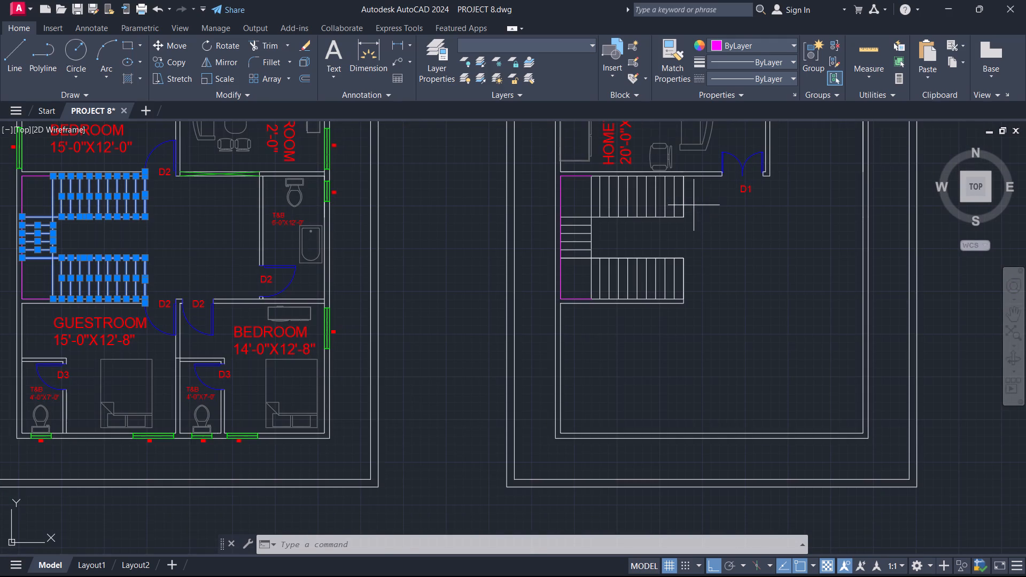
pyautogui.click(581, 264)
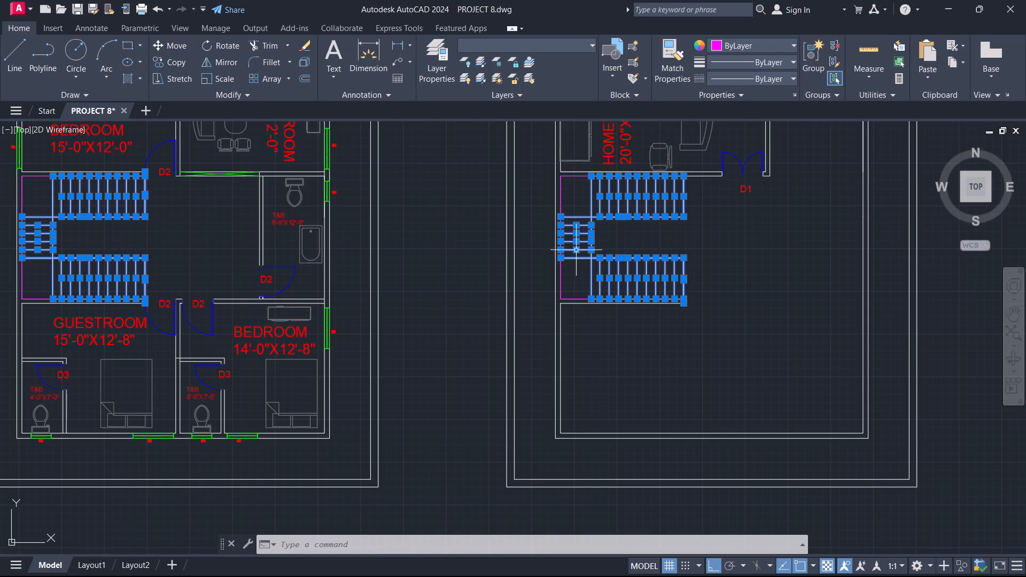
pyautogui.hotkey('ctrl', '1')
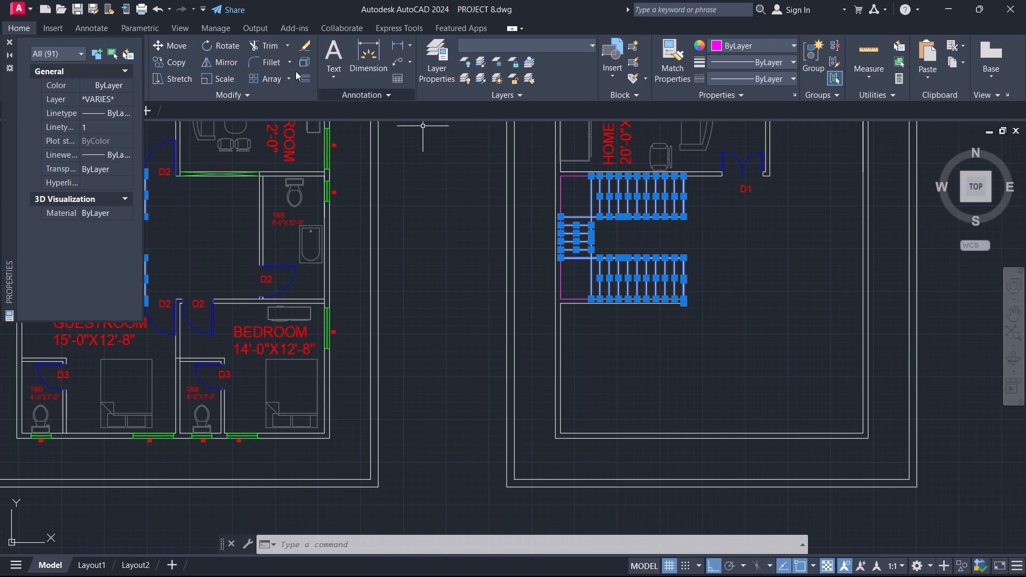
pyautogui.click(123, 96)
pyautogui.click(125, 98)
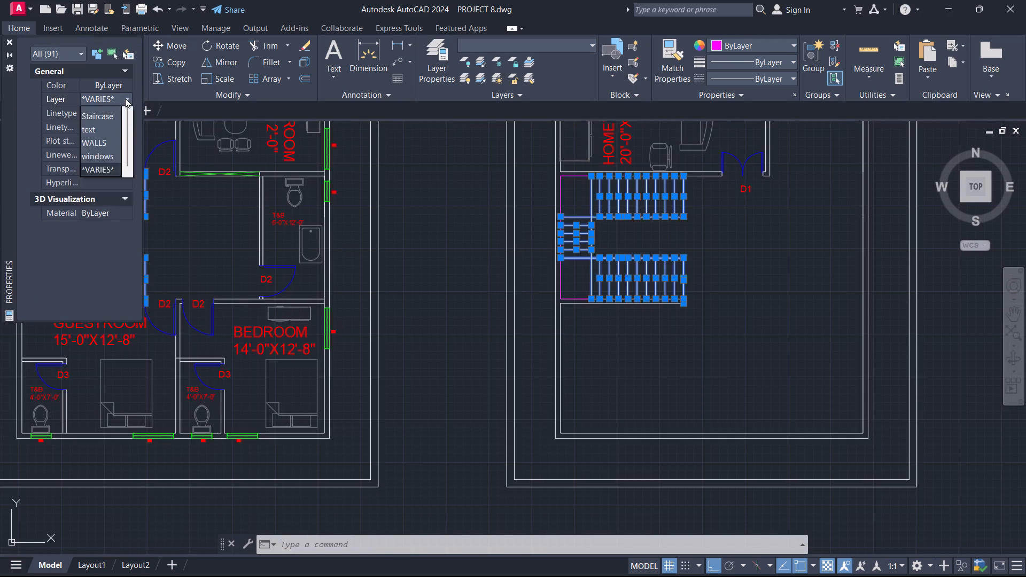
pyautogui.click(103, 150)
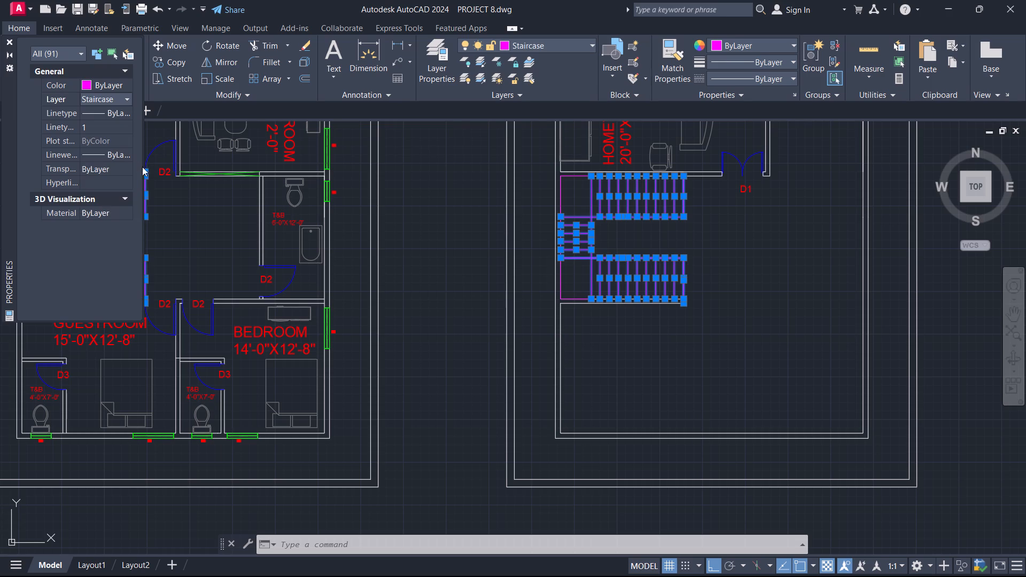
pyautogui.click(7, 42)
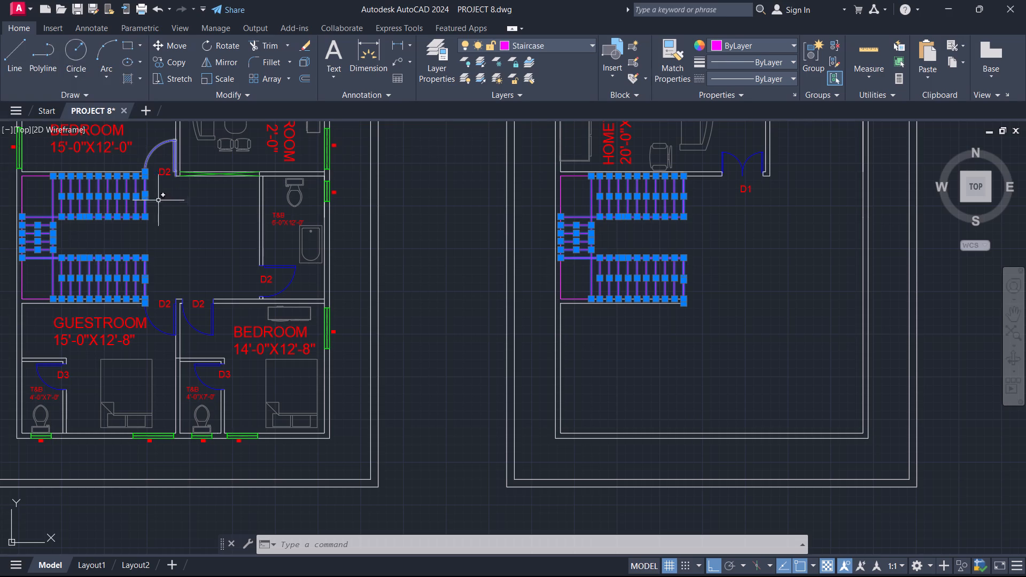
pyautogui.press('Escape')
# Make DIMENSIONS the current layer and add a vertical linear dimension across the first plan's upper stair flight, at its livingroom end.
pyautogui.scroll(-1, 200, 233)
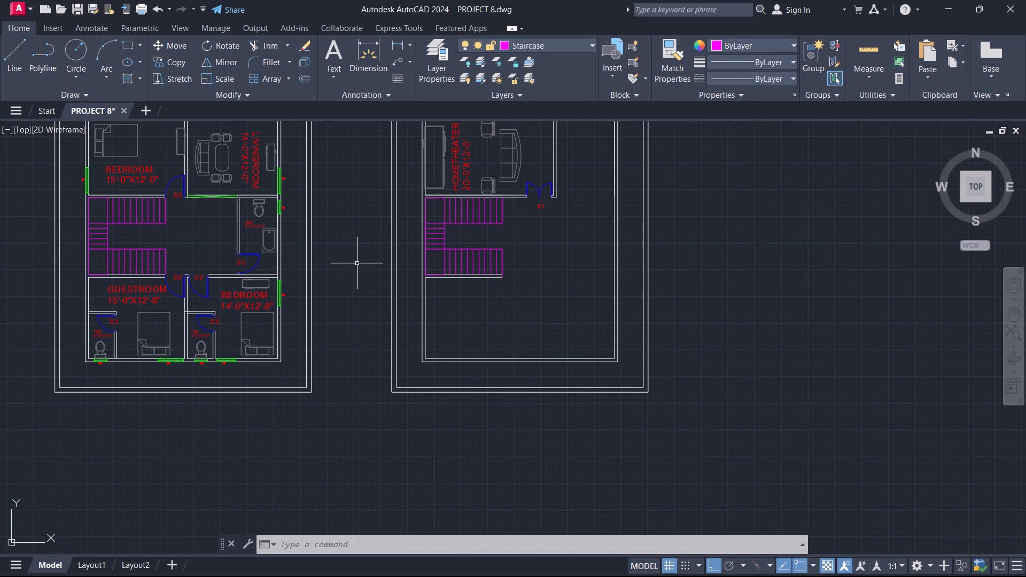
pyautogui.moveTo(341, 260); pyautogui.dragTo(610, 352, button='middle')
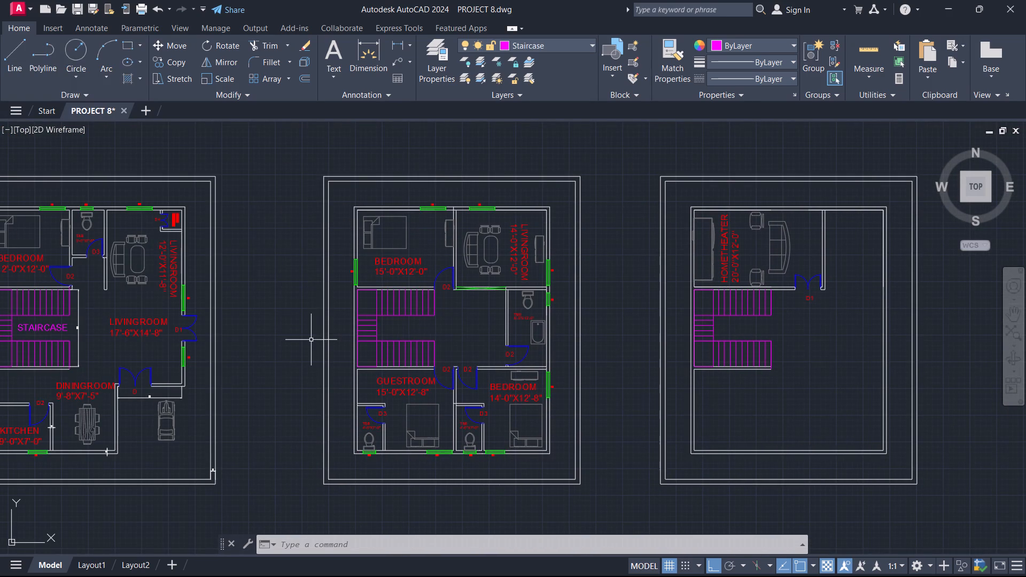
pyautogui.moveTo(310, 340); pyautogui.dragTo(576, 313, button='middle')
pyautogui.scroll(2, 310, 275)
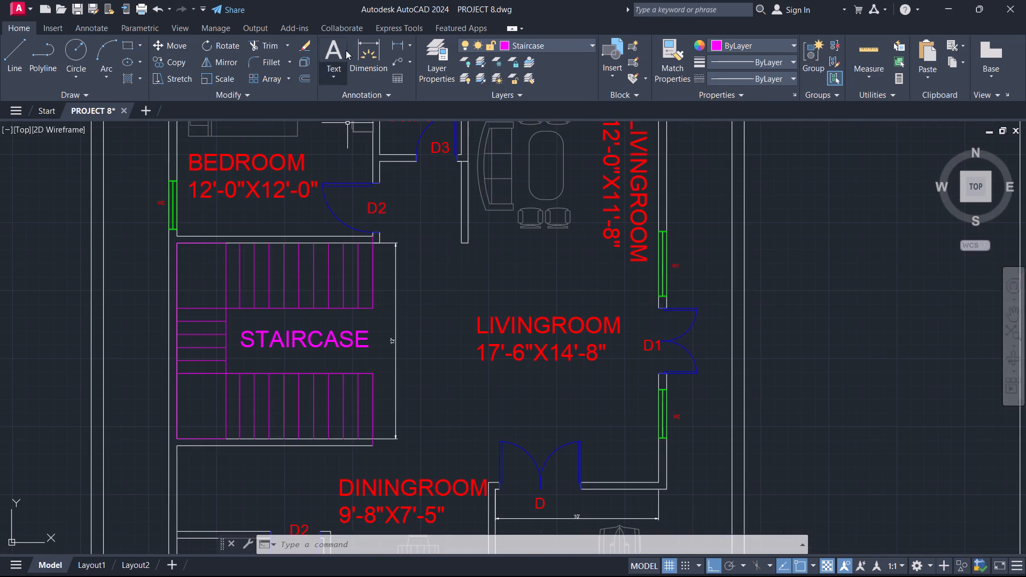
pyautogui.click(585, 47)
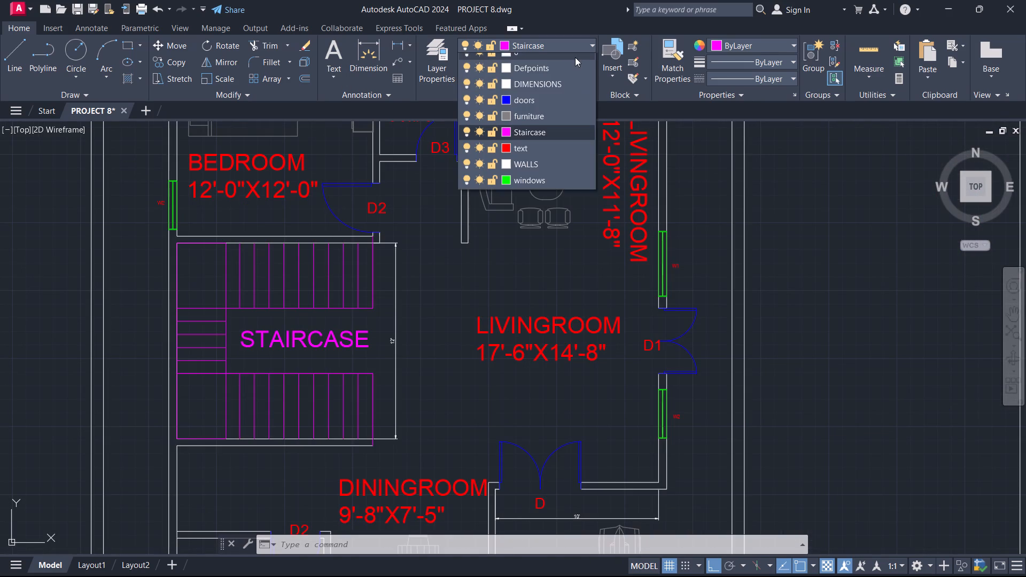
pyautogui.click(553, 95)
pyautogui.click(391, 41)
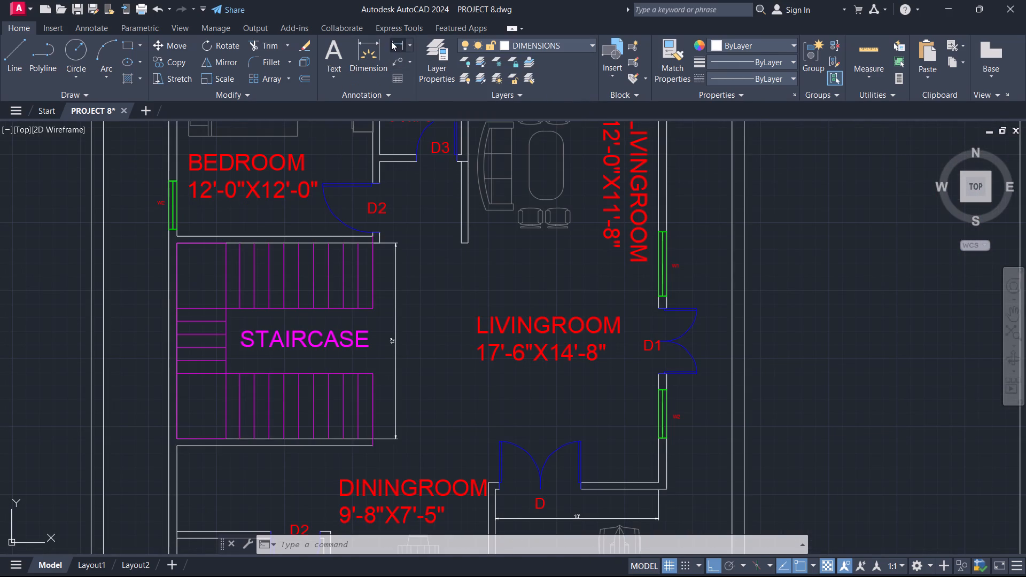
pyautogui.scroll(2, 376, 291)
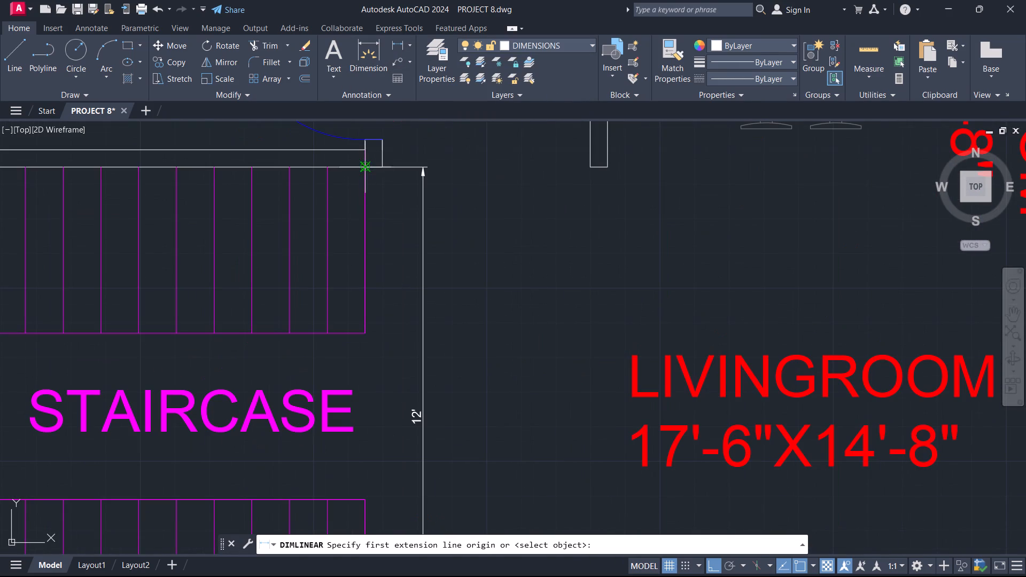
pyautogui.click(363, 169)
pyautogui.click(370, 330)
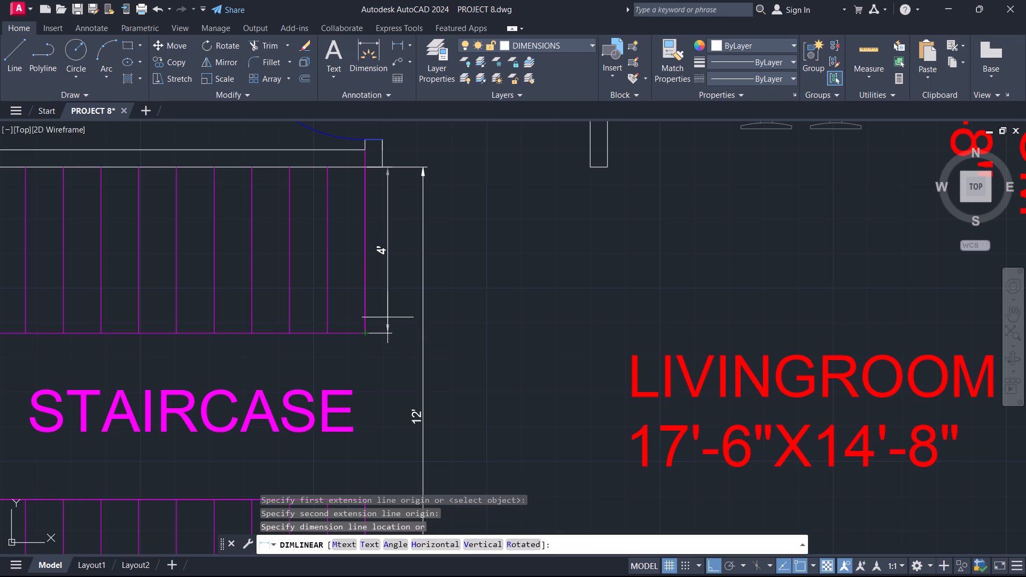
pyautogui.click(391, 317)
# Add a horizontal linear dimension across the last tread of the first plan's upper stair flight, at its livingroom end.
pyautogui.click(397, 40)
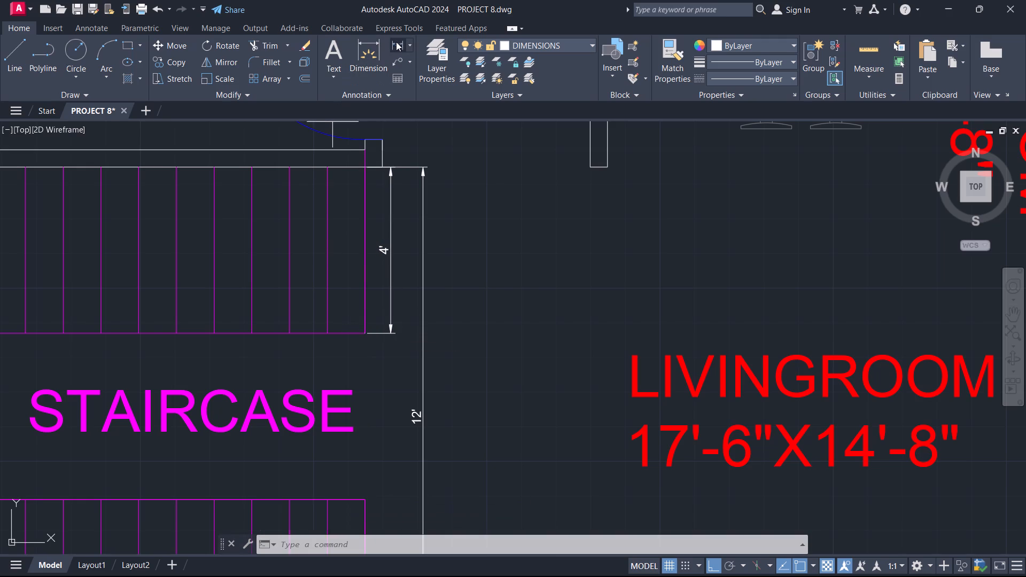
pyautogui.click(331, 336)
pyautogui.click(363, 336)
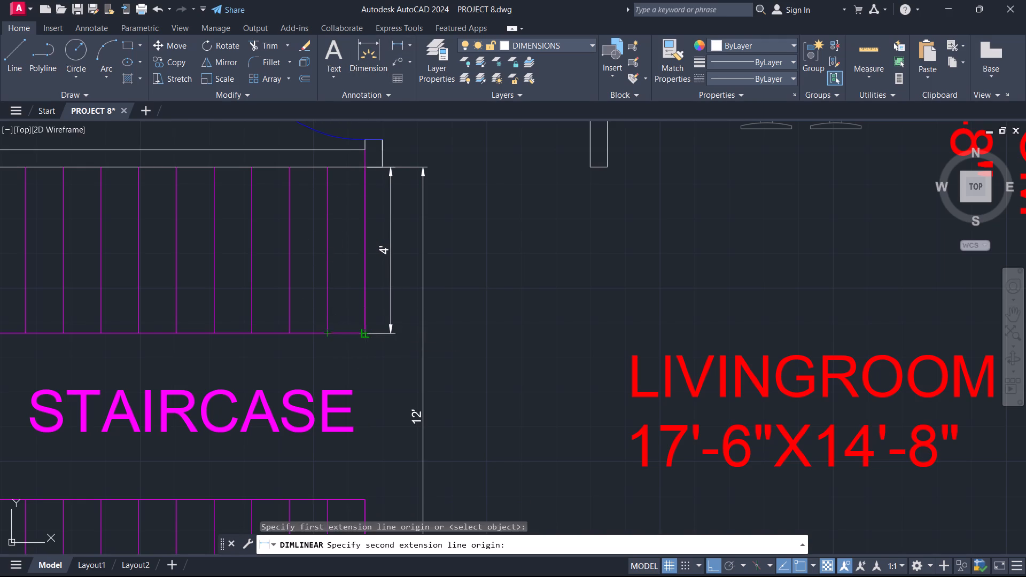
pyautogui.click(360, 290)
pyautogui.scroll(-2, 475, 261)
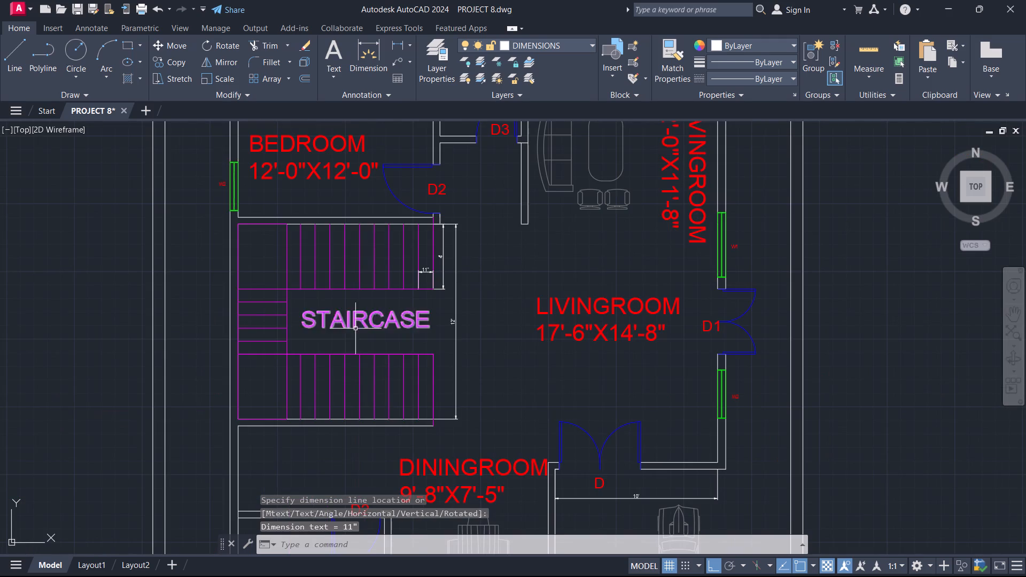
# Add a vertical linear dimension along the first plan's middle stair flight, between the inner edges of the upper and lower flights.
pyautogui.scroll(2, 252, 334)
pyautogui.press('Escape')
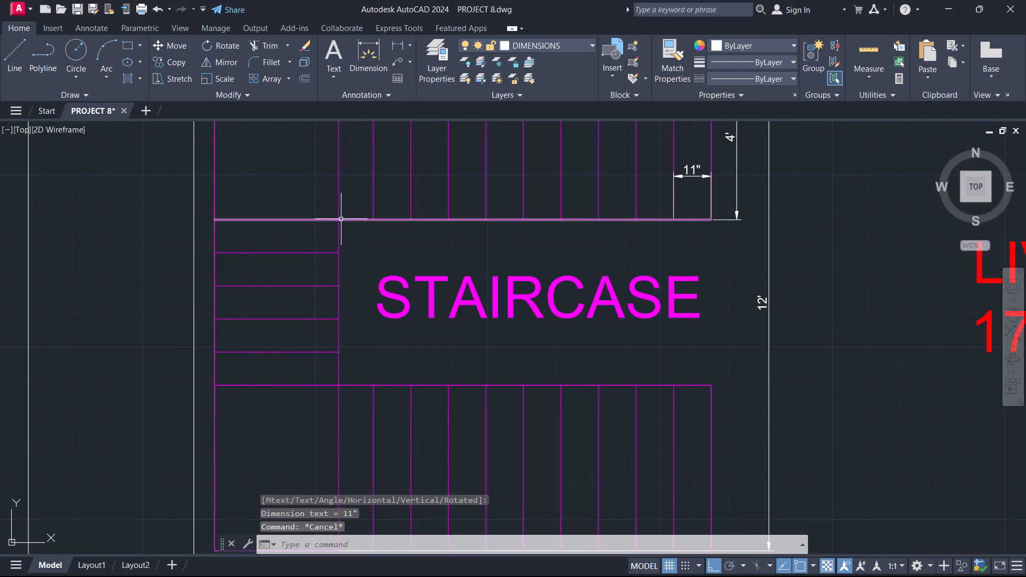
pyautogui.press('space')
pyautogui.click(336, 221)
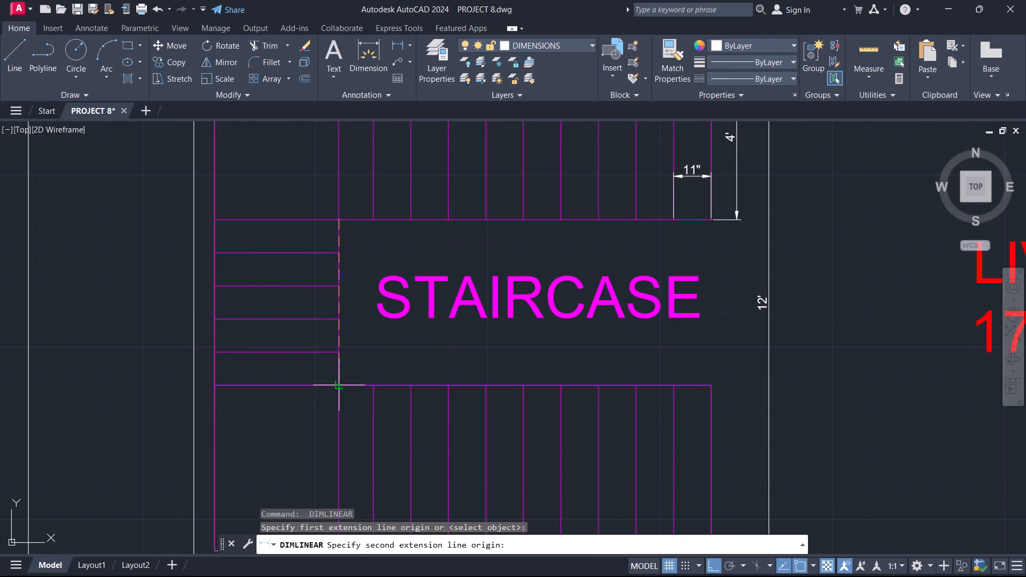
pyautogui.click(338, 386)
pyautogui.click(357, 375)
pyautogui.scroll(-1, 578, 352)
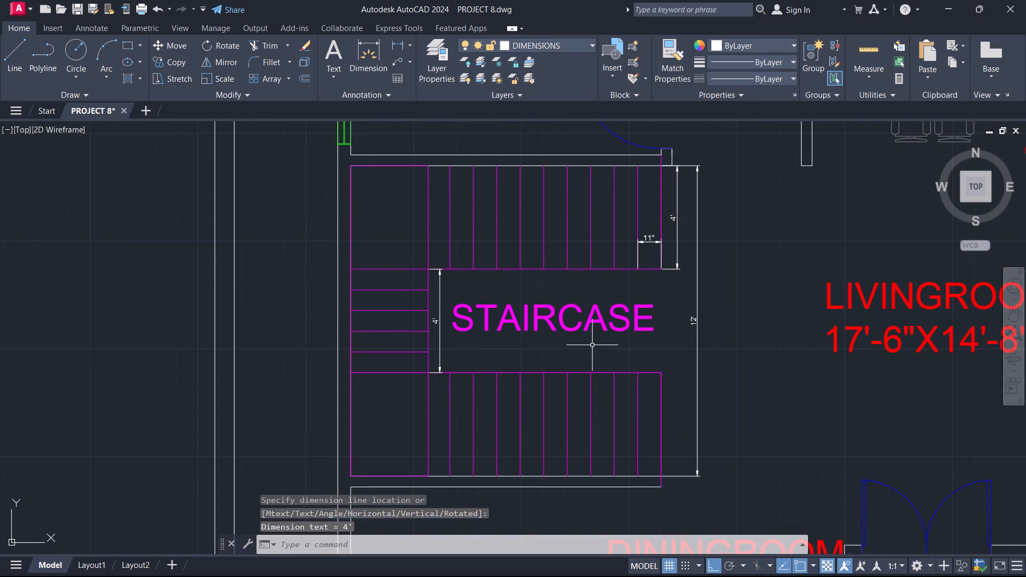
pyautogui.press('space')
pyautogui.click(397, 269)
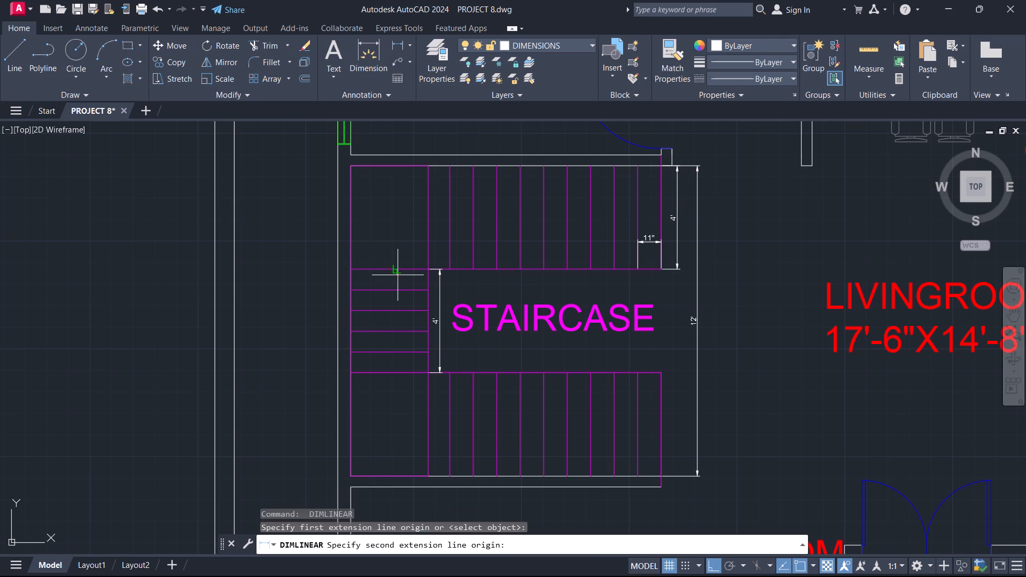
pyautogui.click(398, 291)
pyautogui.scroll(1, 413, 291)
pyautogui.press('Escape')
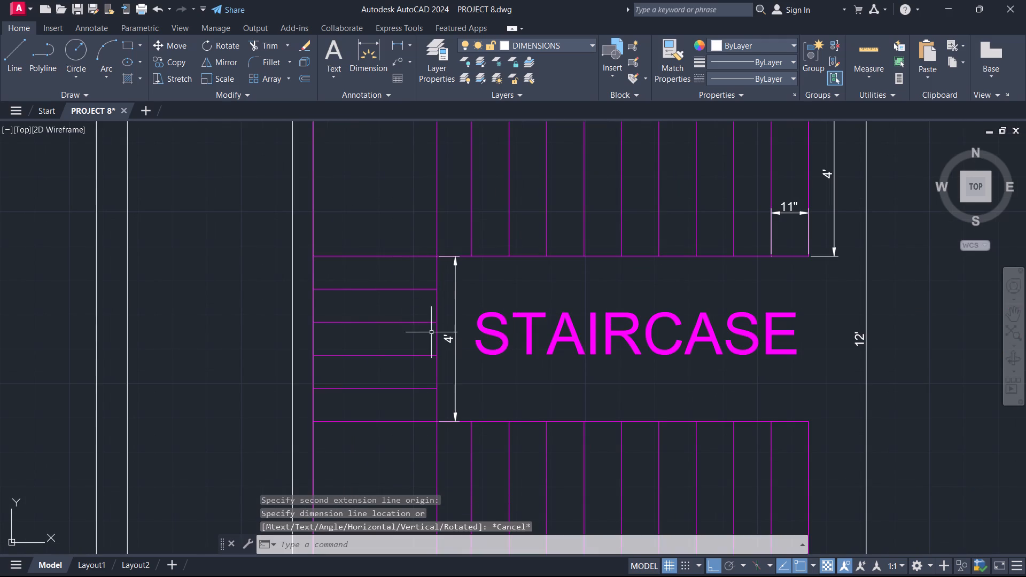
# Add a horizontal linear dimension for the full outer width of the first plan's boundary wall, placed just above its top edge.
pyautogui.scroll(-1, 438, 325)
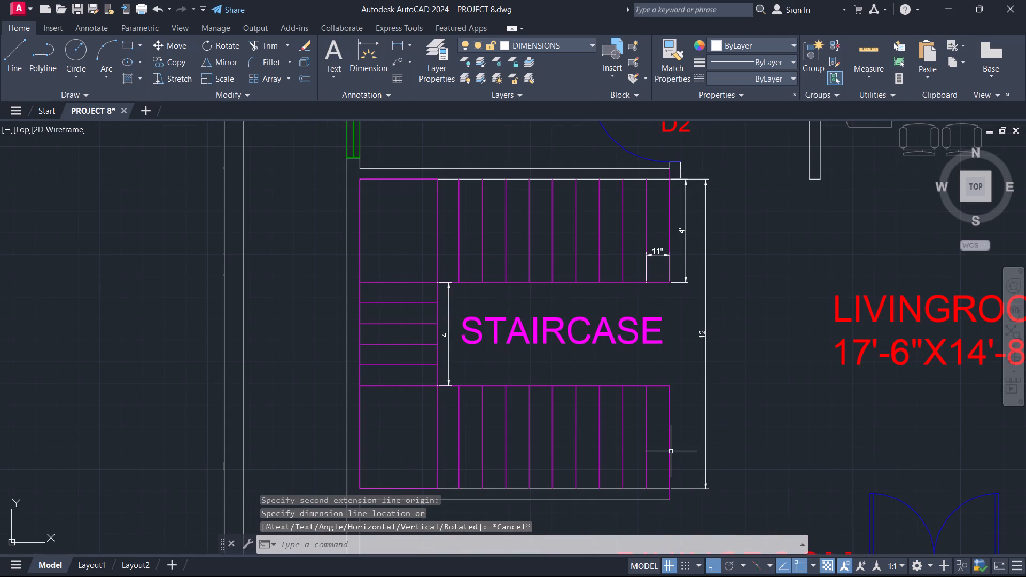
pyautogui.scroll(-2, 735, 386)
pyautogui.moveTo(747, 391); pyautogui.dragTo(627, 396, button='middle')
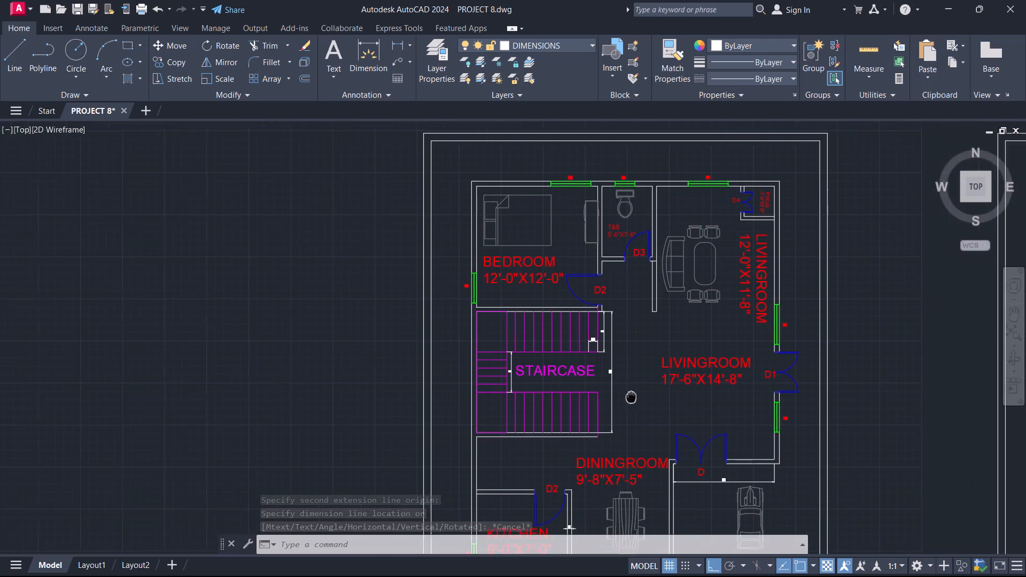
pyautogui.moveTo(627, 396); pyautogui.dragTo(563, 381, button='middle')
pyautogui.scroll(-1, 582, 346)
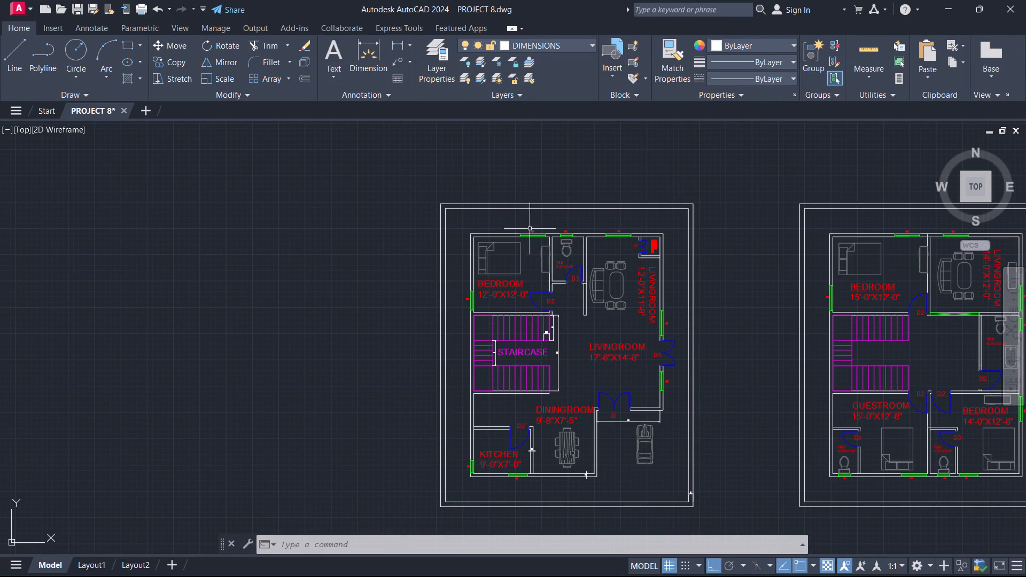
pyautogui.press('space')
pyautogui.moveTo(439, 202); pyautogui.dragTo(445, 202)
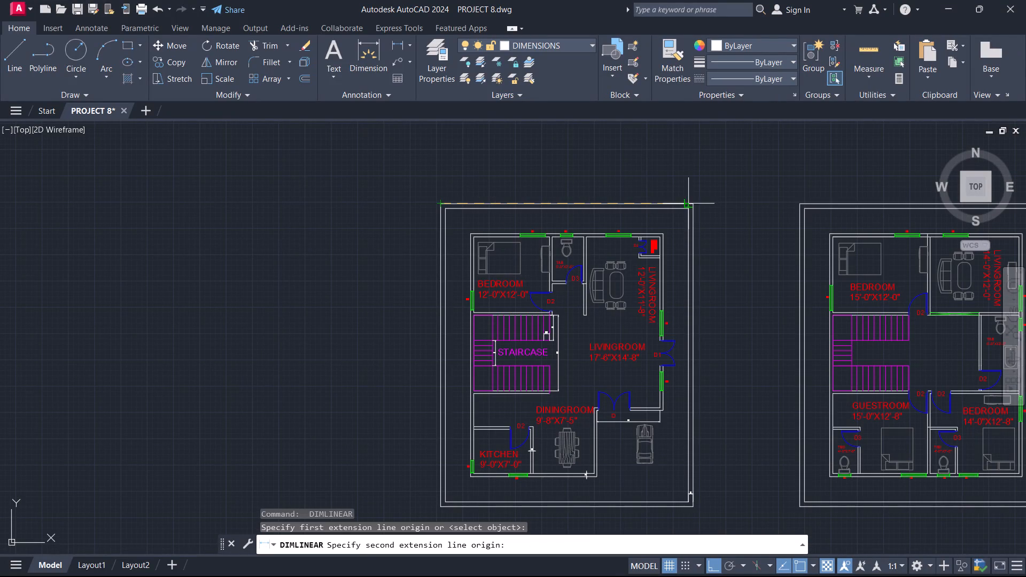
pyautogui.click(696, 204)
pyautogui.scroll(2, 658, 188)
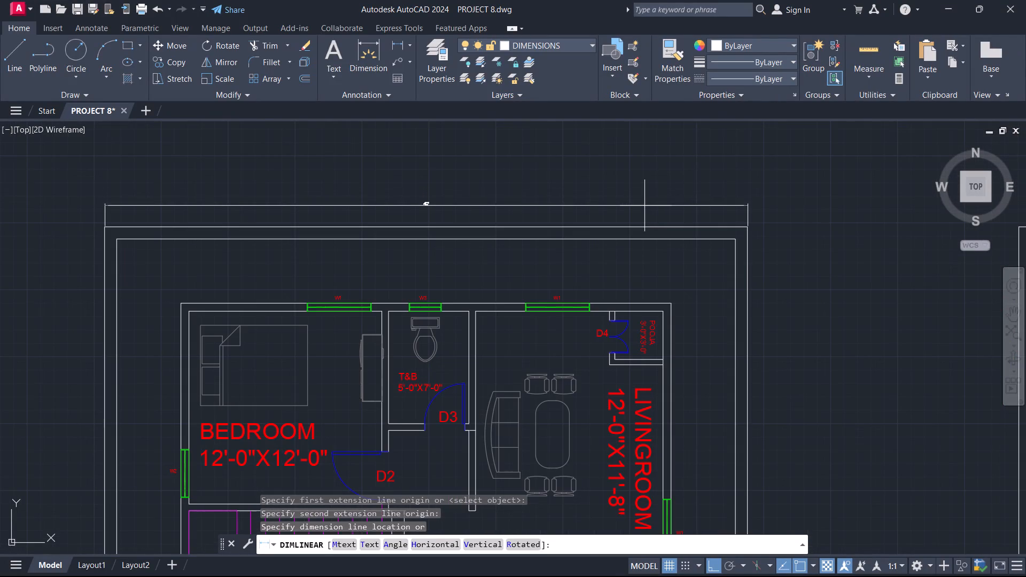
pyautogui.scroll(1, 641, 209)
pyautogui.click(641, 209)
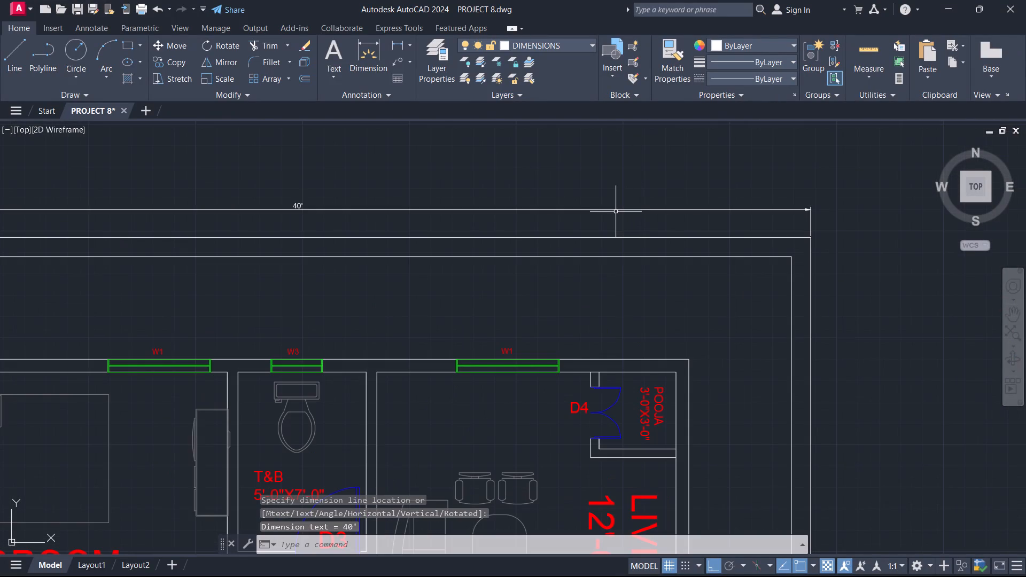
# Select the overall width dimension above the first plan and open the Dimension Style Manager.
pyautogui.click(615, 208)
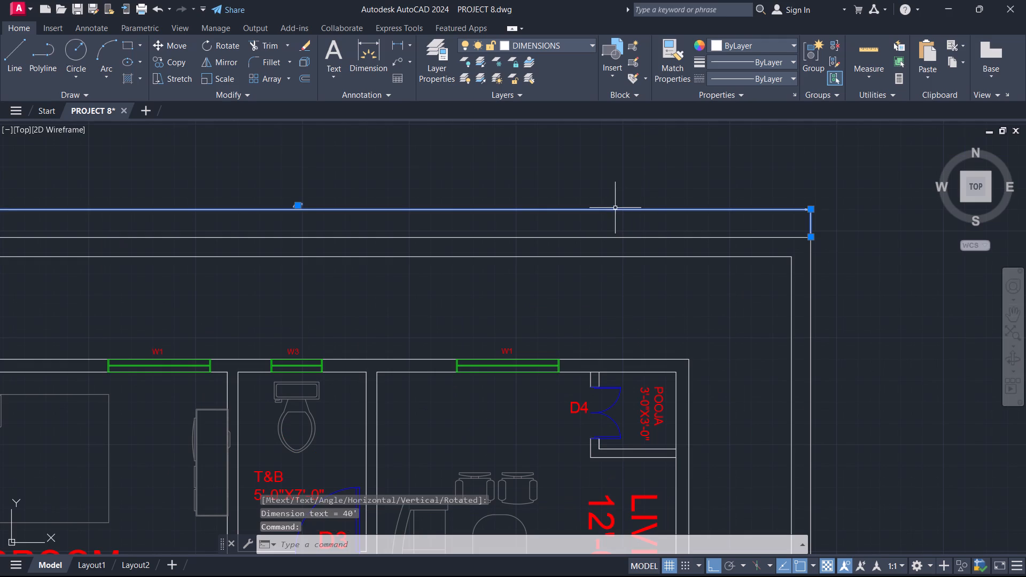
pyautogui.press('d')
pyautogui.press('Return')
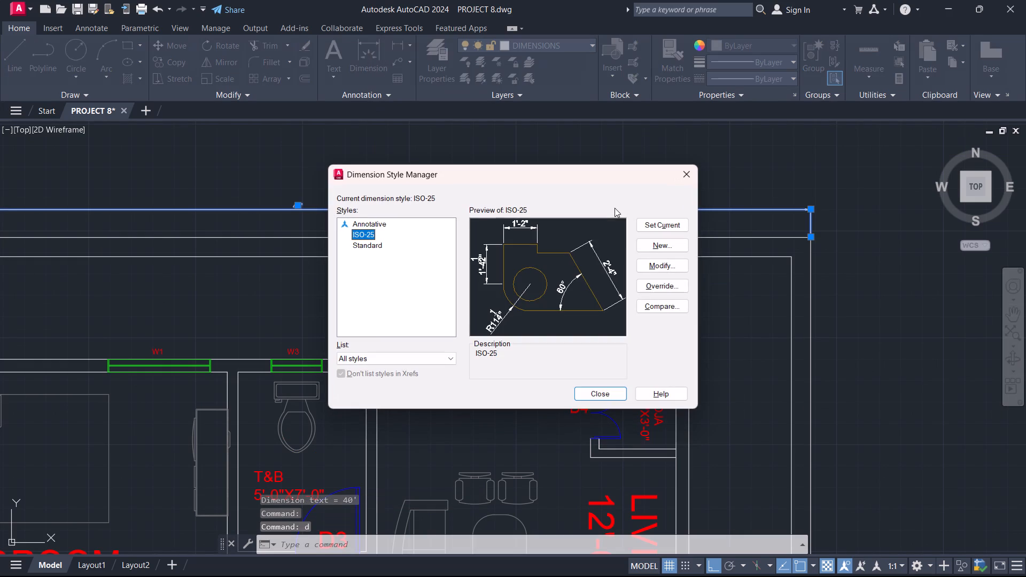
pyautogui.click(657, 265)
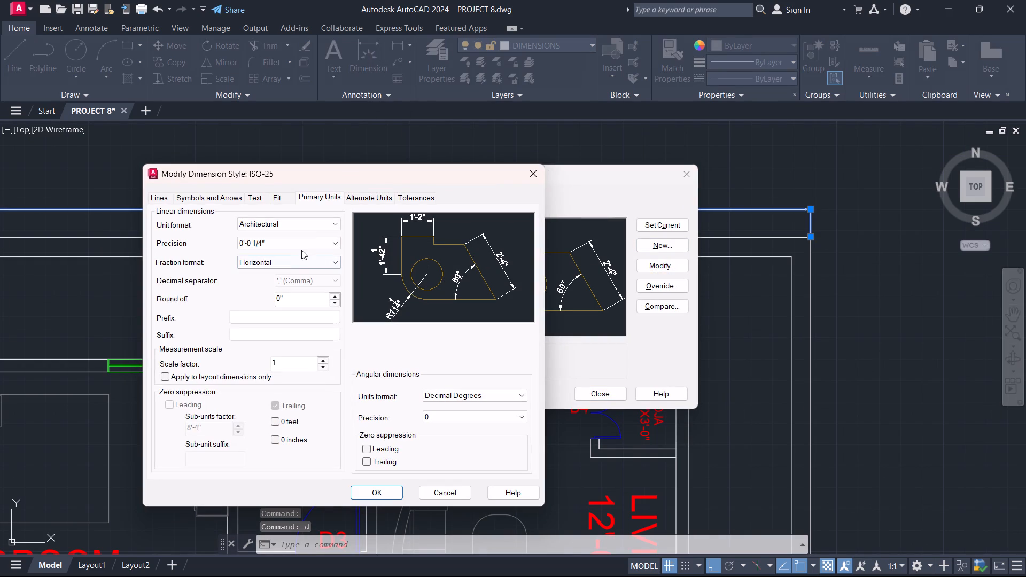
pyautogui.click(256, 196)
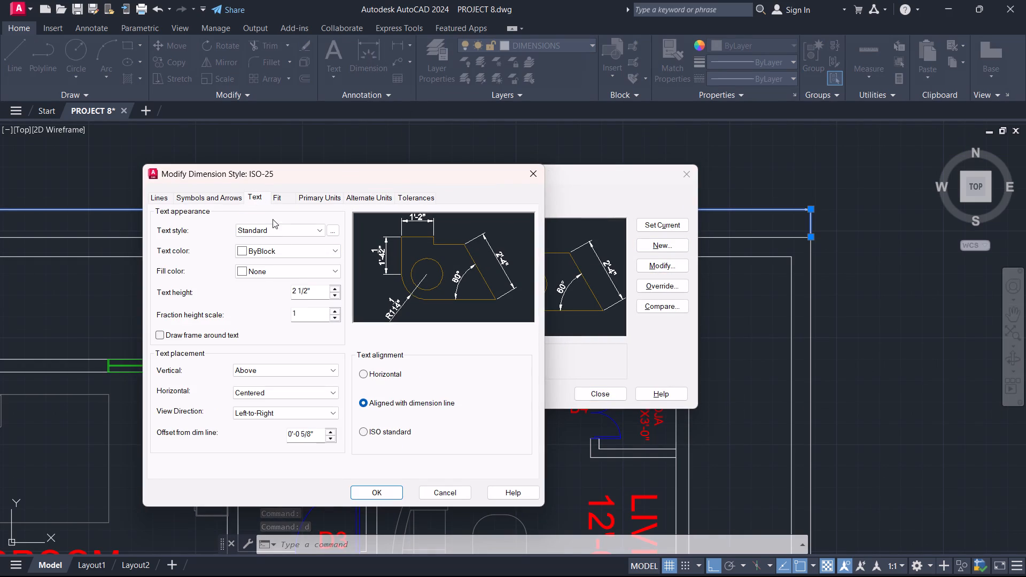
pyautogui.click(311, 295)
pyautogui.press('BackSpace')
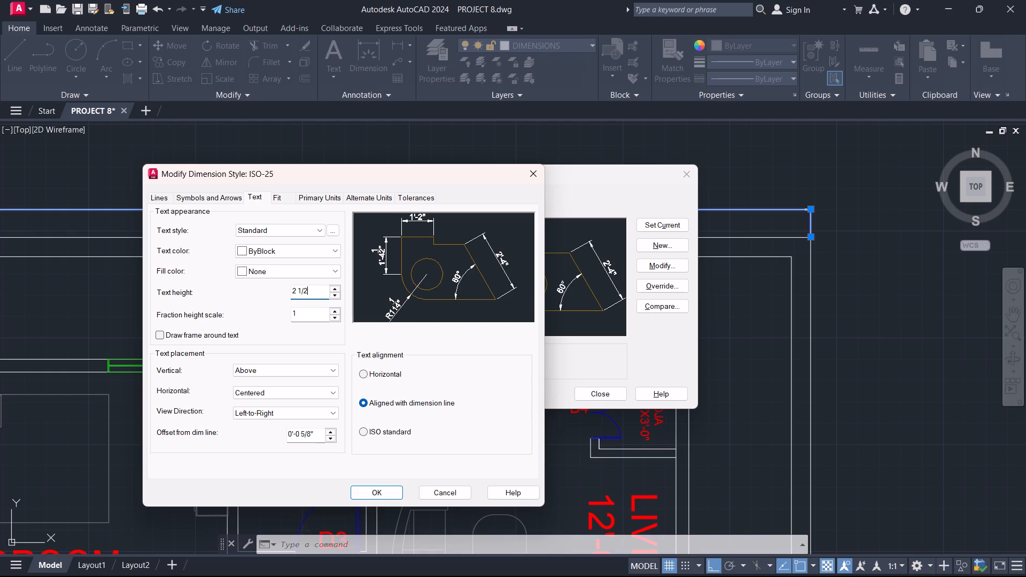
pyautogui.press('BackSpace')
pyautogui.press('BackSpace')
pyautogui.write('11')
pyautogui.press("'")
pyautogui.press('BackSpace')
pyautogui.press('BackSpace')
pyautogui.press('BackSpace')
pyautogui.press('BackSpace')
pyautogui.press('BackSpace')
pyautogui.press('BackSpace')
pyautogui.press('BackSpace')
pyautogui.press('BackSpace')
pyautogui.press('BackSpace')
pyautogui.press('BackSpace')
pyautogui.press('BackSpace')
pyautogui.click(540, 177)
# Modify the ISO-25 dimension style to a text height of 11" and set a current style before closing the manager.
pyautogui.click(651, 268)
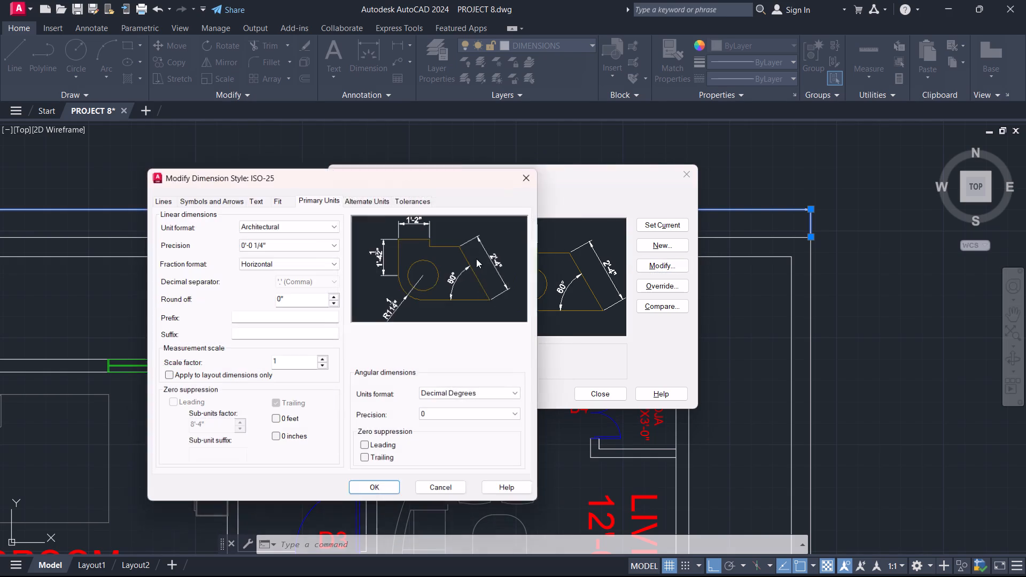
pyautogui.click(254, 198)
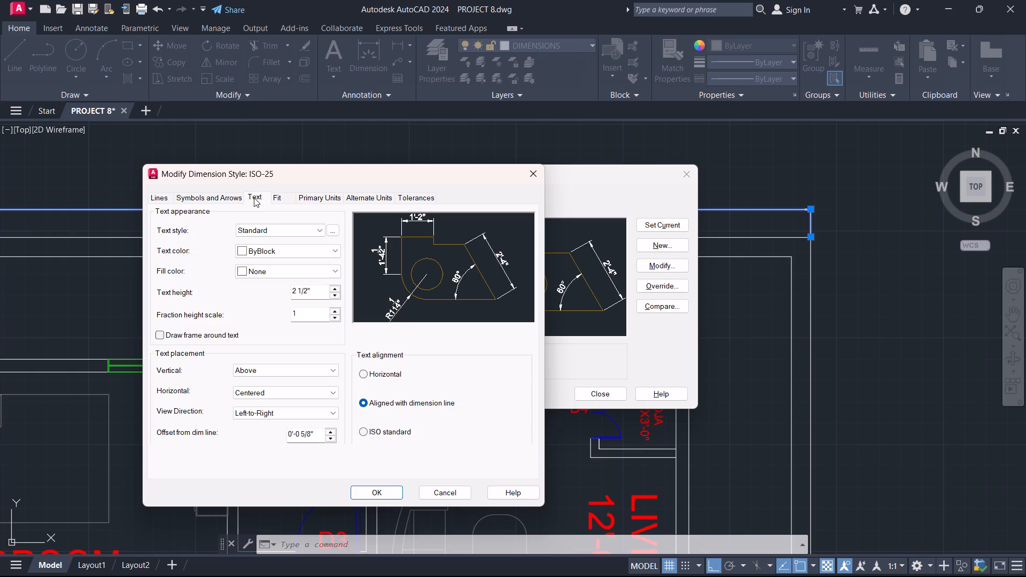
pyautogui.click(315, 296)
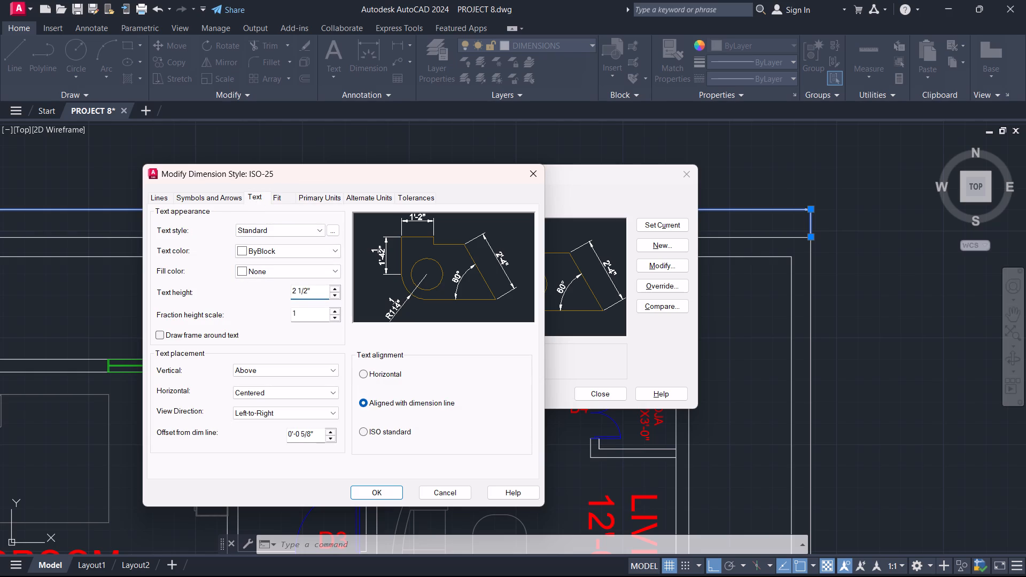
pyautogui.press('BackSpace')
pyautogui.press('BackSpace')
pyautogui.press('BackSpace')
pyautogui.press('BackSpace')
pyautogui.press('BackSpace')
pyautogui.press('BackSpace')
pyautogui.press('BackSpace')
pyautogui.press('BackSpace')
pyautogui.press('BackSpace')
pyautogui.press('BackSpace')
pyautogui.press('BackSpace')
pyautogui.write('11"')
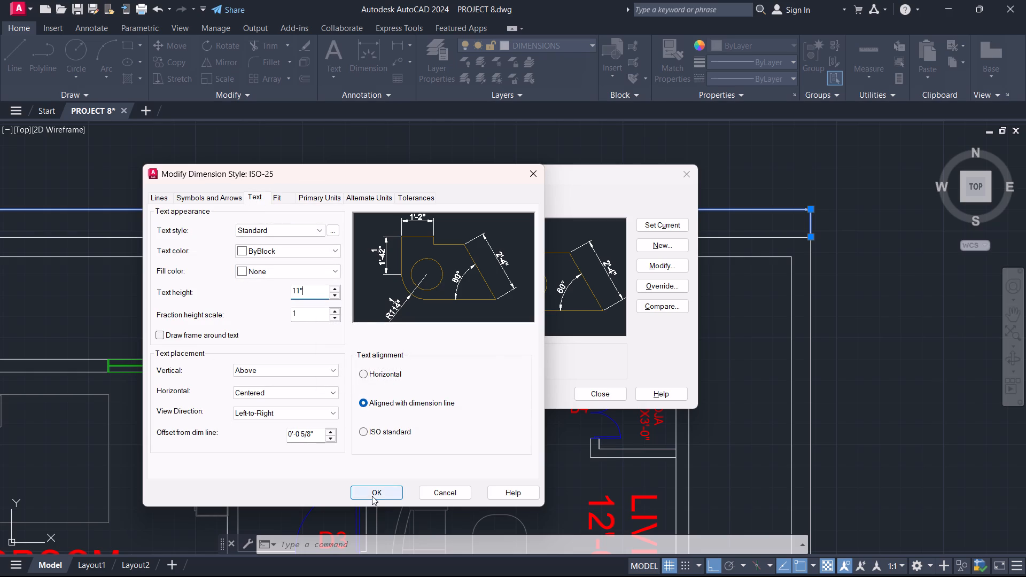
pyautogui.click(372, 493)
pyautogui.click(665, 221)
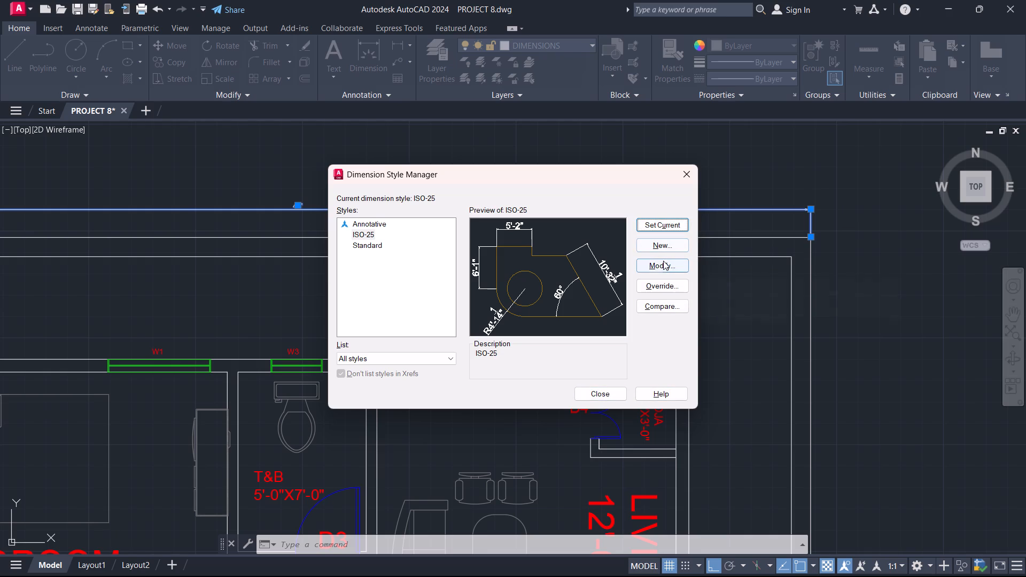
pyautogui.click(602, 388)
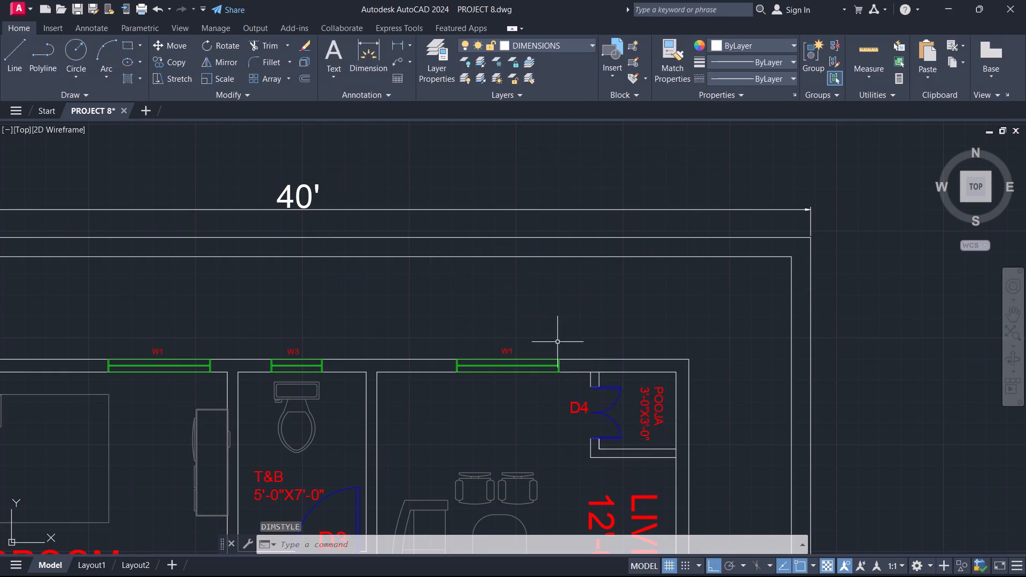
# Add a vertical linear dimension for the full outer length of the first plan's boundary wall, placed outside its staircase-side edge.
pyautogui.scroll(-2, 610, 279)
pyautogui.moveTo(735, 323); pyautogui.dragTo(694, 271, button='middle')
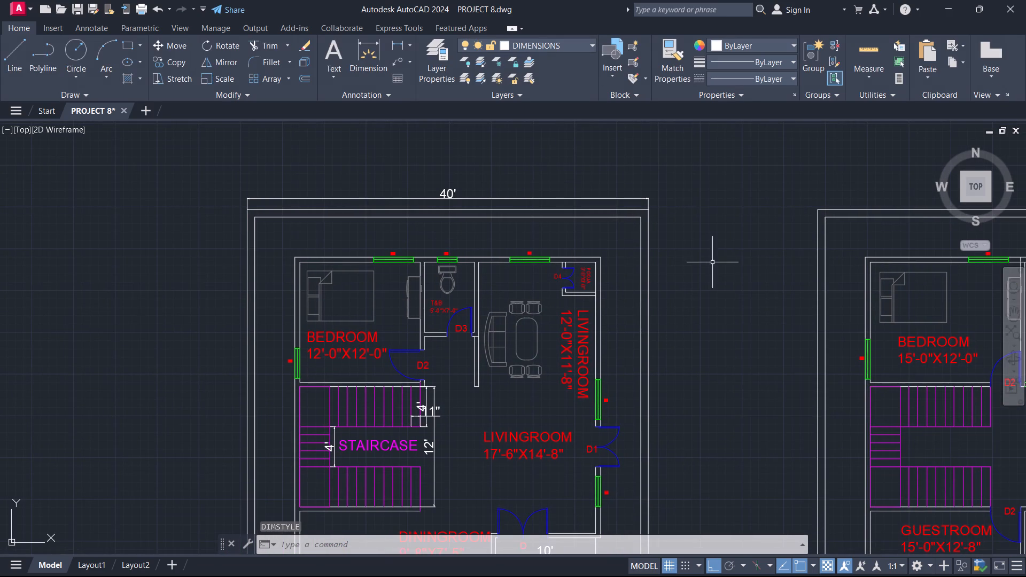
pyautogui.click(397, 44)
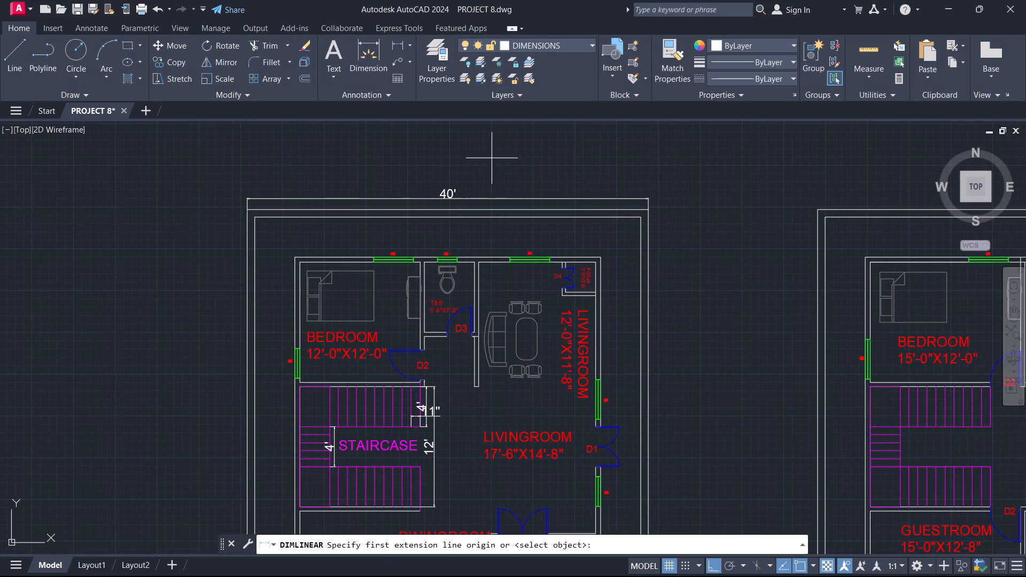
pyautogui.scroll(-2, 590, 282)
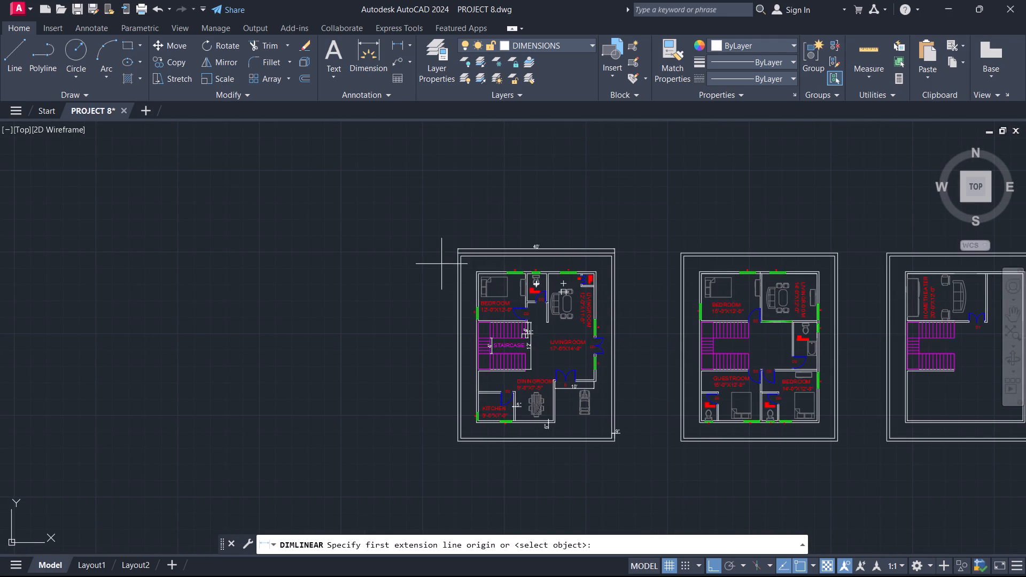
pyautogui.scroll(3, 472, 263)
pyautogui.click(408, 223)
pyautogui.scroll(-5, 383, 354)
pyautogui.scroll(3, 403, 410)
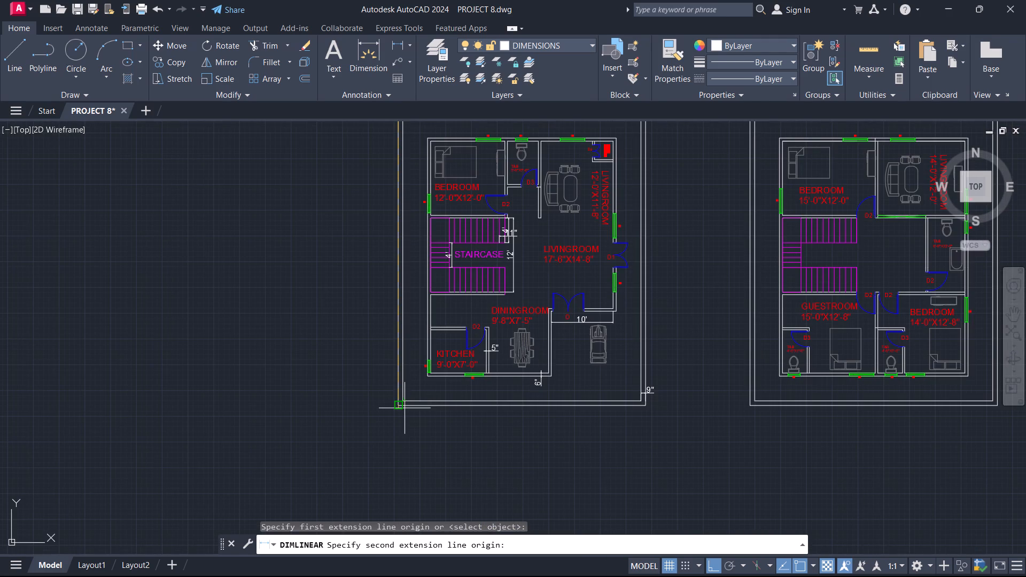
pyautogui.click(404, 409)
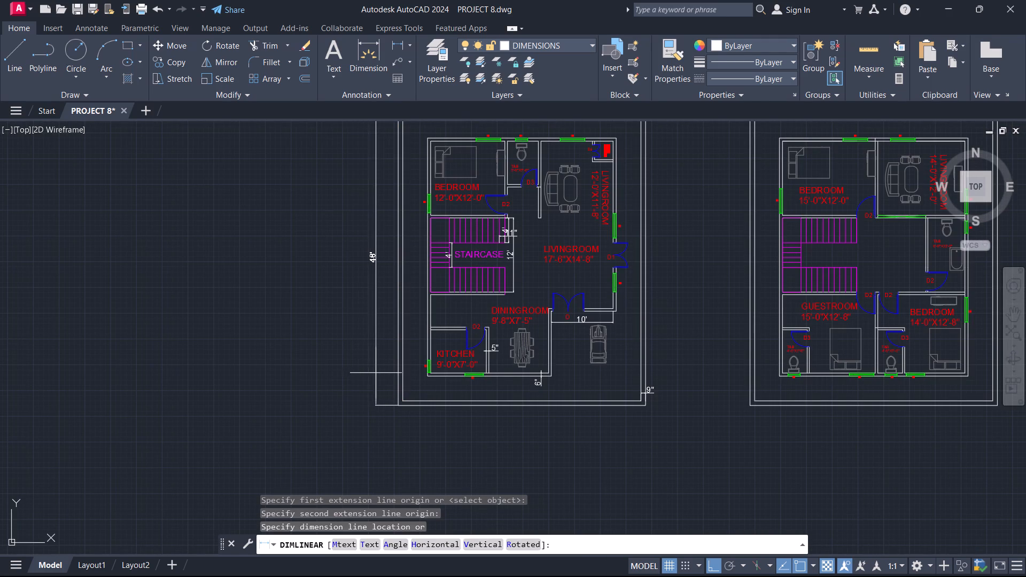
pyautogui.click(376, 373)
pyautogui.press('Escape')
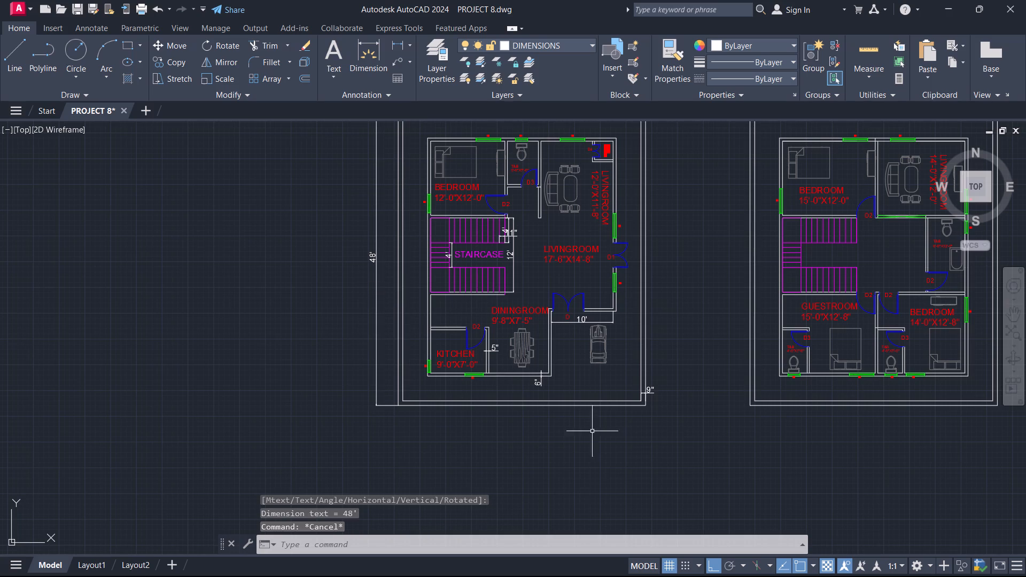
# Add a horizontal linear dimension for the first plan's overall outer house width, placed just above its top exterior wall.
pyautogui.scroll(-1, 664, 463)
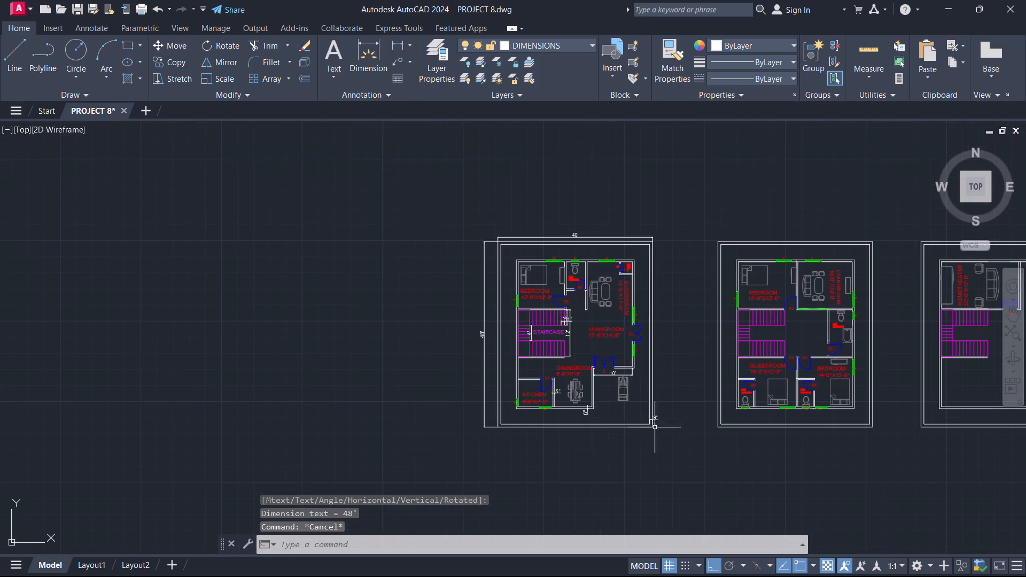
pyautogui.scroll(2, 639, 352)
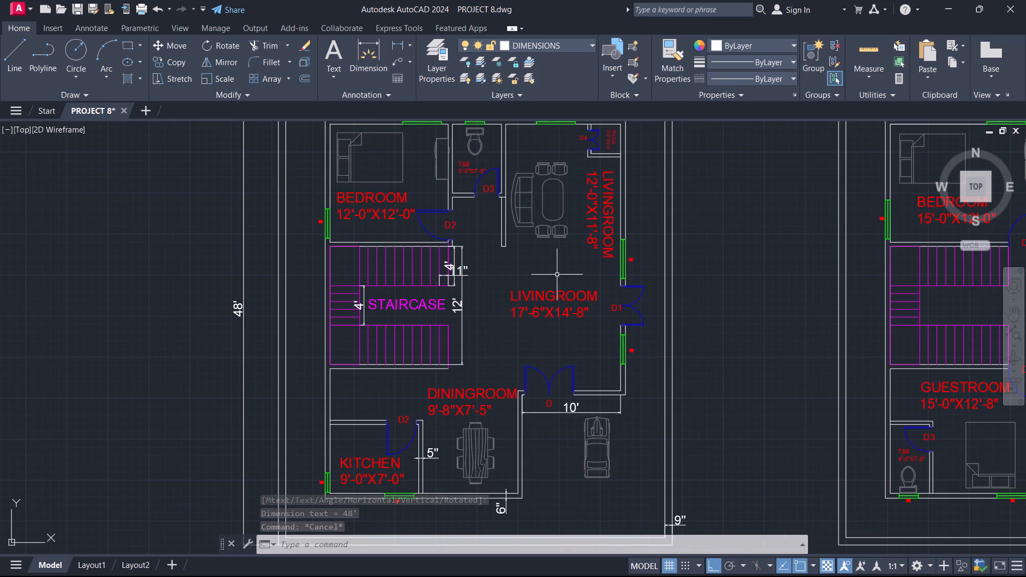
pyautogui.scroll(-1, 555, 277)
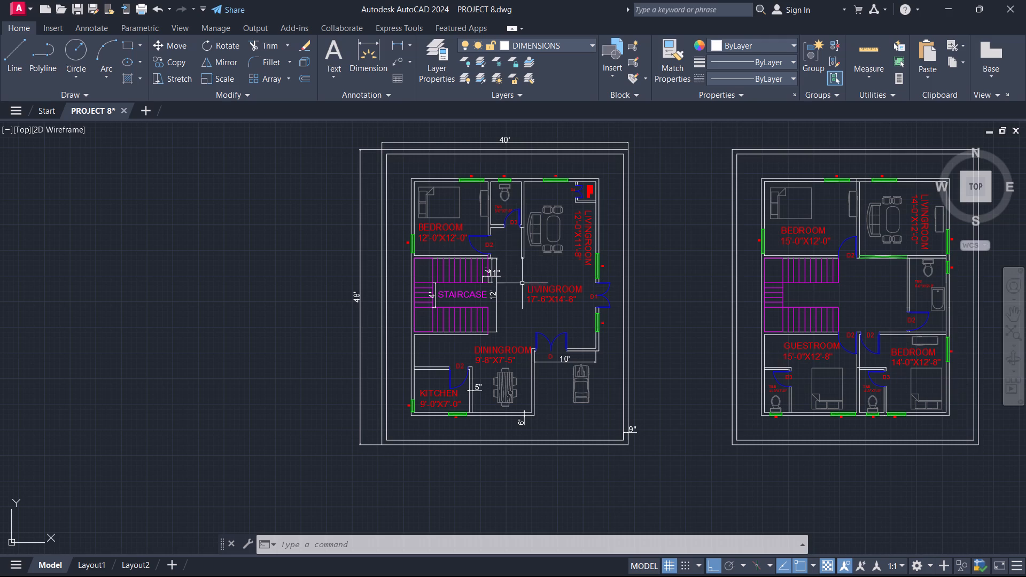
pyautogui.moveTo(660, 321); pyautogui.dragTo(508, 321, button='middle')
pyautogui.moveTo(850, 339); pyautogui.dragTo(644, 346, button='middle')
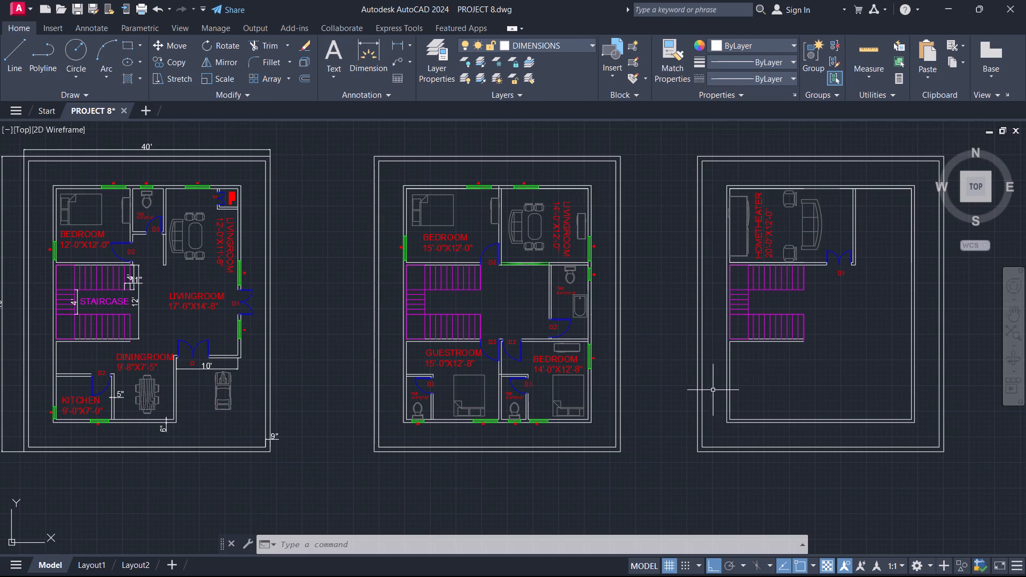
pyautogui.moveTo(329, 478); pyautogui.dragTo(587, 504, button='middle')
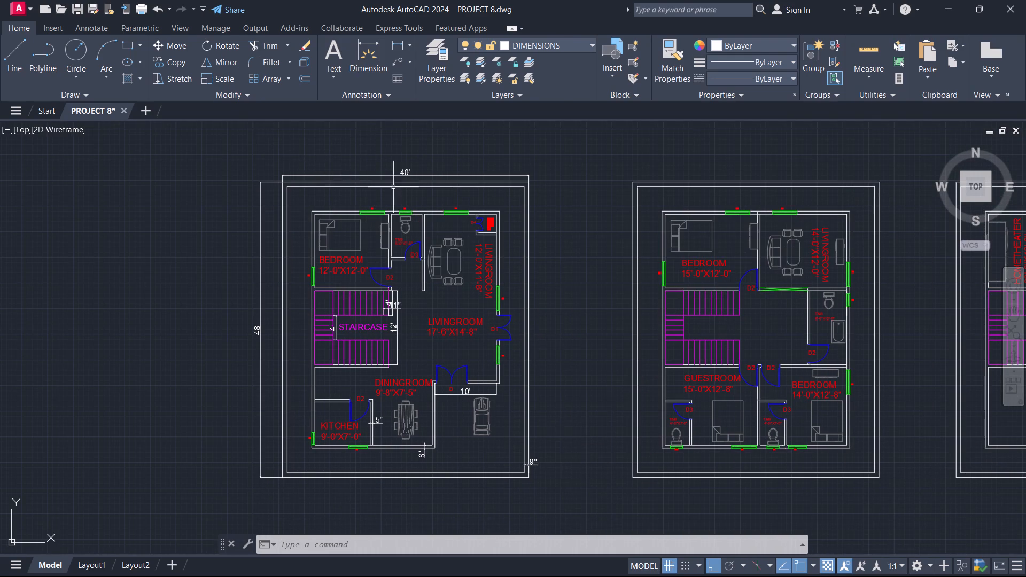
pyautogui.scroll(2, 308, 211)
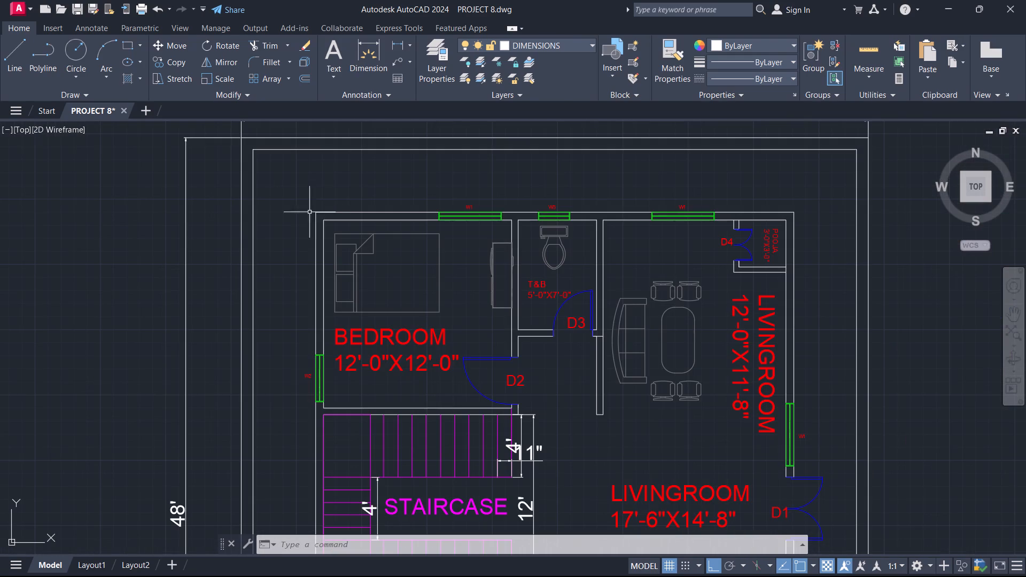
pyautogui.press('space')
pyautogui.click(312, 210)
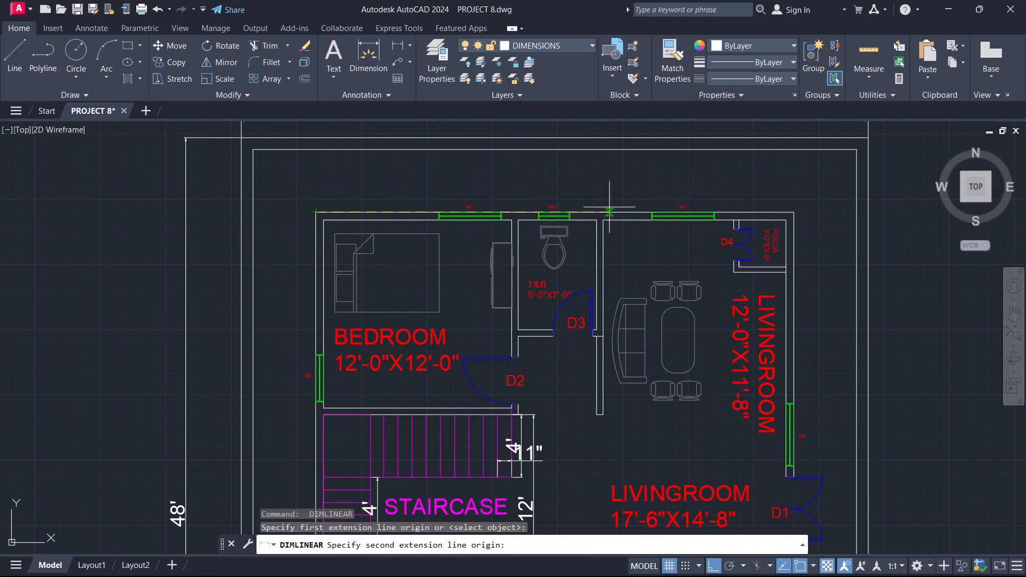
pyautogui.click(796, 212)
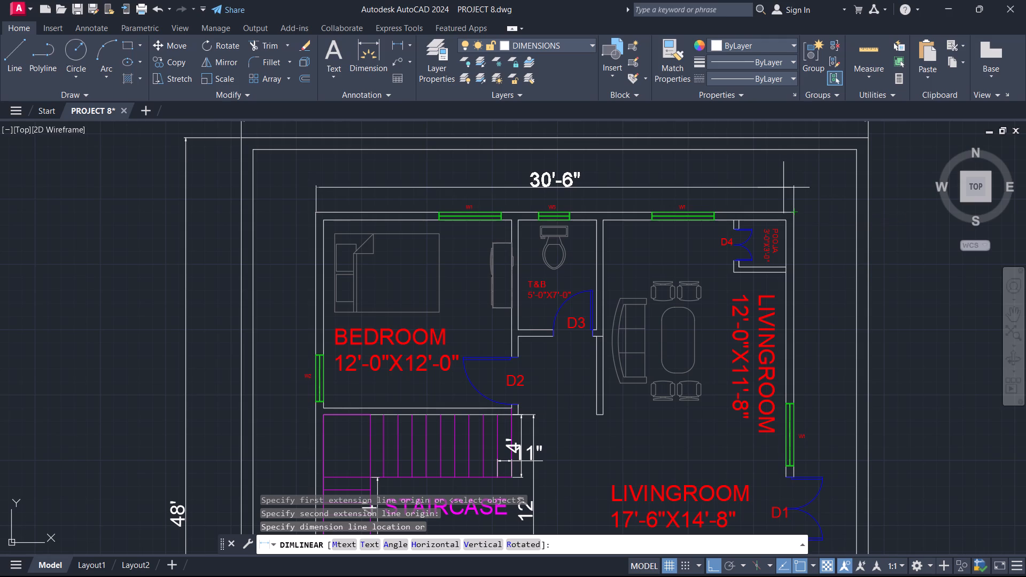
pyautogui.click(783, 186)
# Add a vertical linear dimension for the first plan's overall outer house length, placed just outside the staircase-side exterior wall.
pyautogui.press('space')
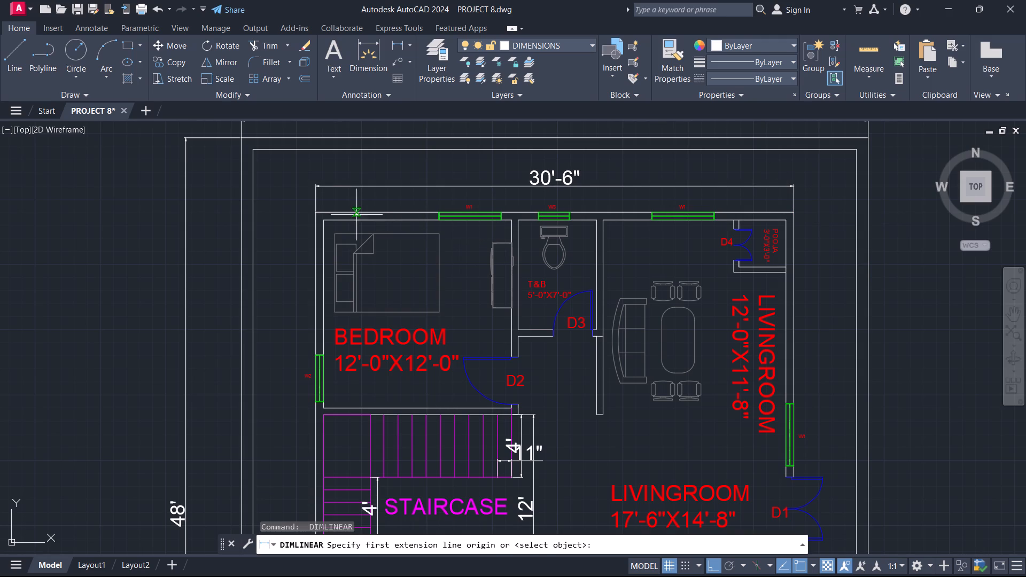
pyautogui.click(312, 215)
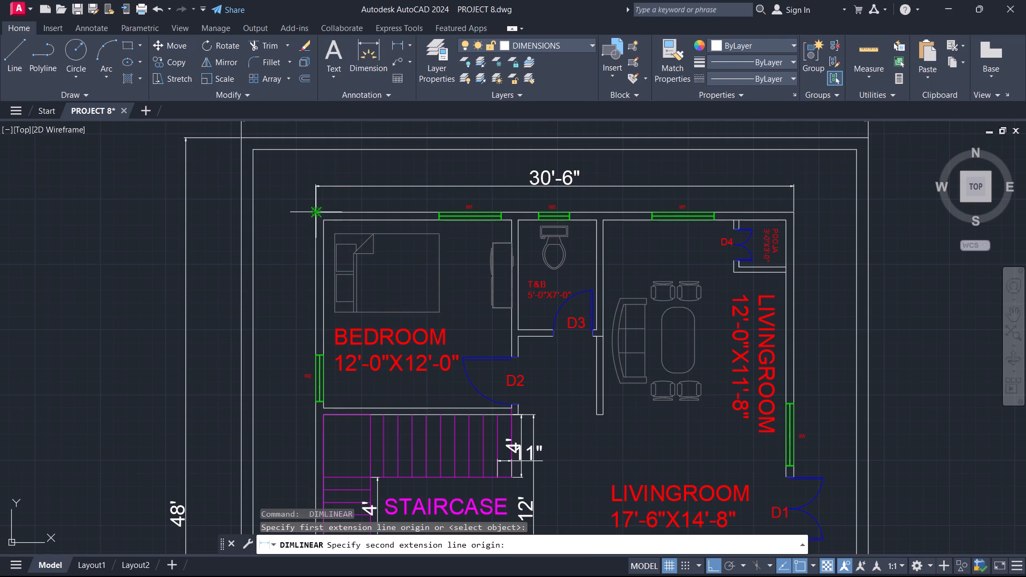
pyautogui.scroll(-3, 315, 214)
pyautogui.scroll(3, 311, 361)
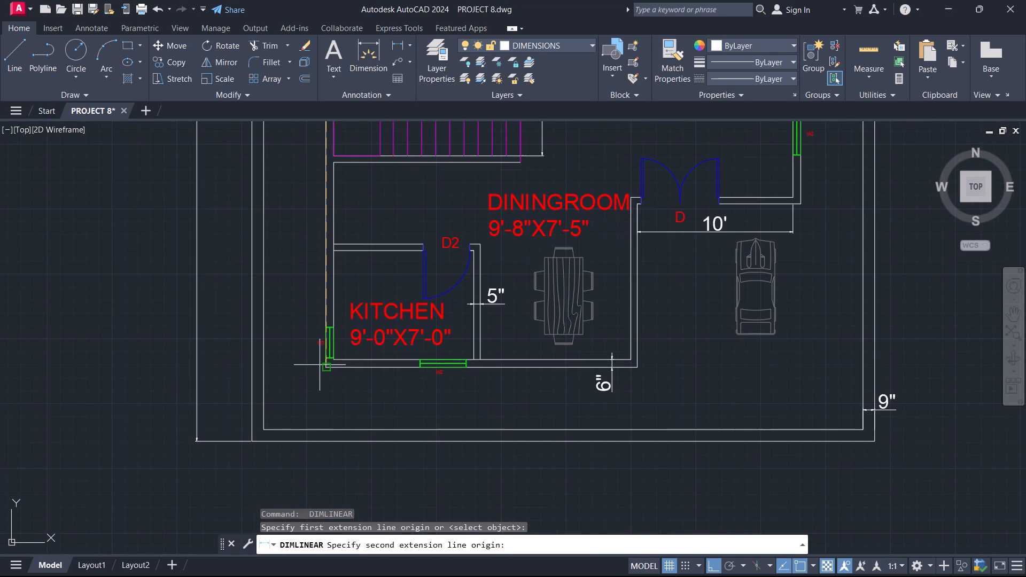
pyautogui.click(321, 370)
pyautogui.click(306, 363)
pyautogui.scroll(-1, 386, 384)
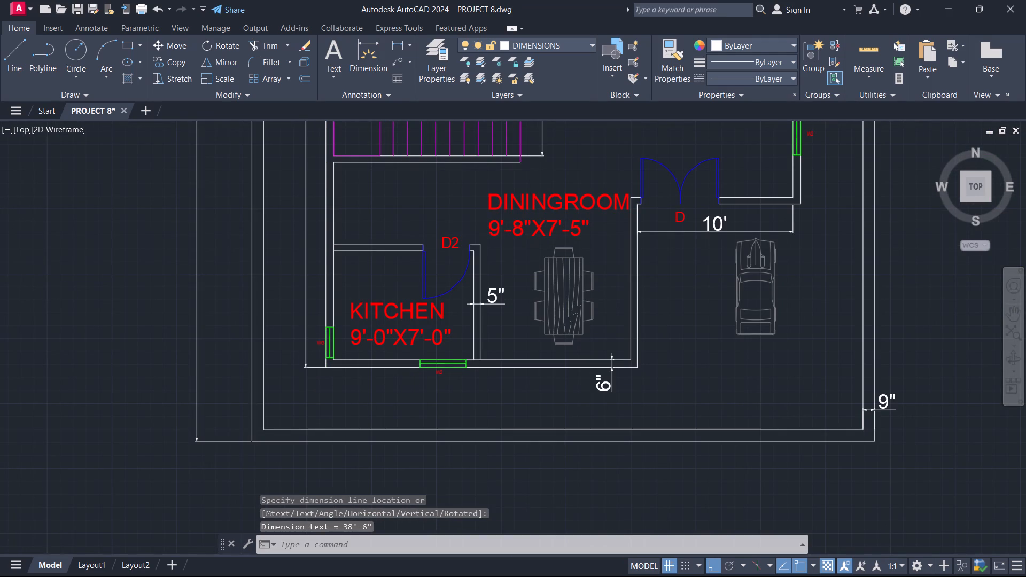
pyautogui.press('Escape')
# Add a horizontal linear dimension for the second plan's overall outer house width, placed just below its bottom exterior wall.
pyautogui.scroll(-3, 579, 356)
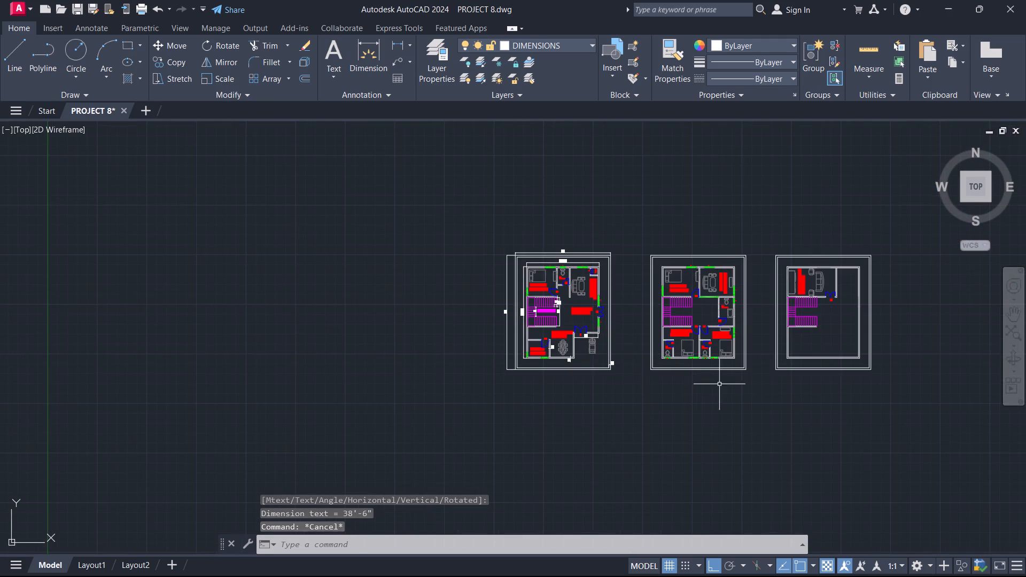
pyautogui.scroll(2, 720, 385)
pyautogui.press('space')
pyautogui.click(566, 319)
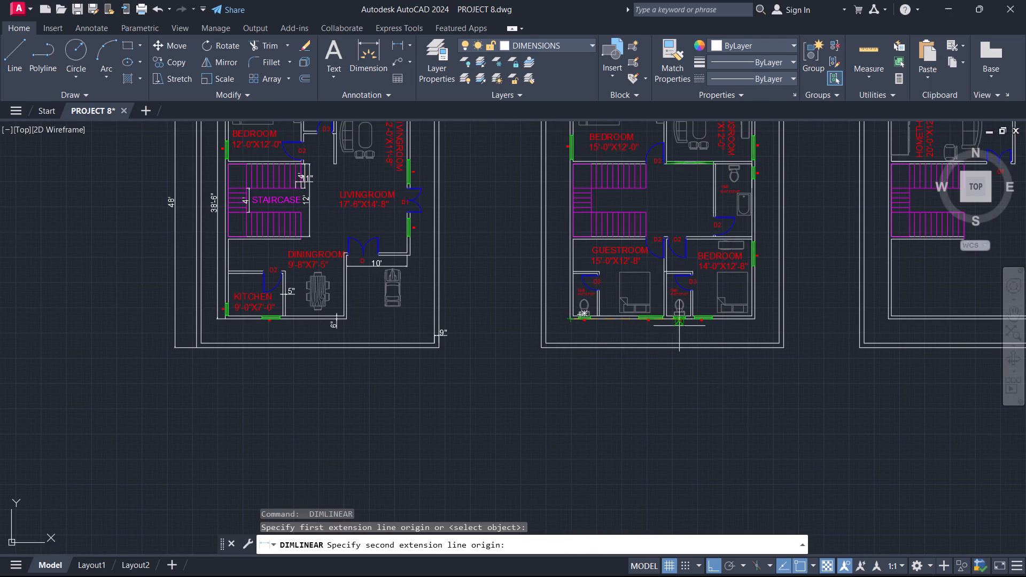
pyautogui.click(757, 322)
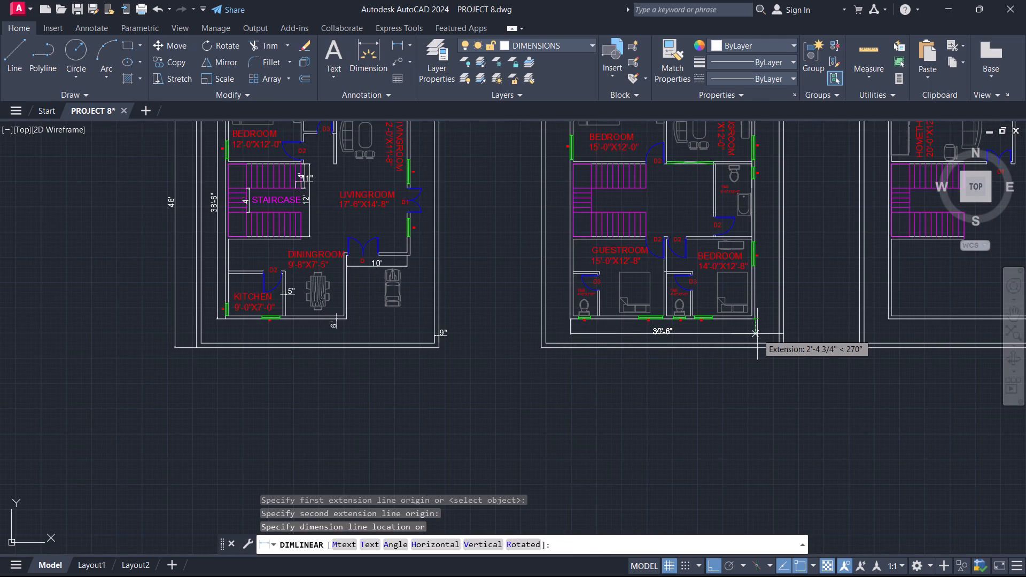
pyautogui.click(757, 334)
# Add a vertical linear dimension for the second plan's overall outer house length, placed just outside the staircase-side exterior wall.
pyautogui.press('space')
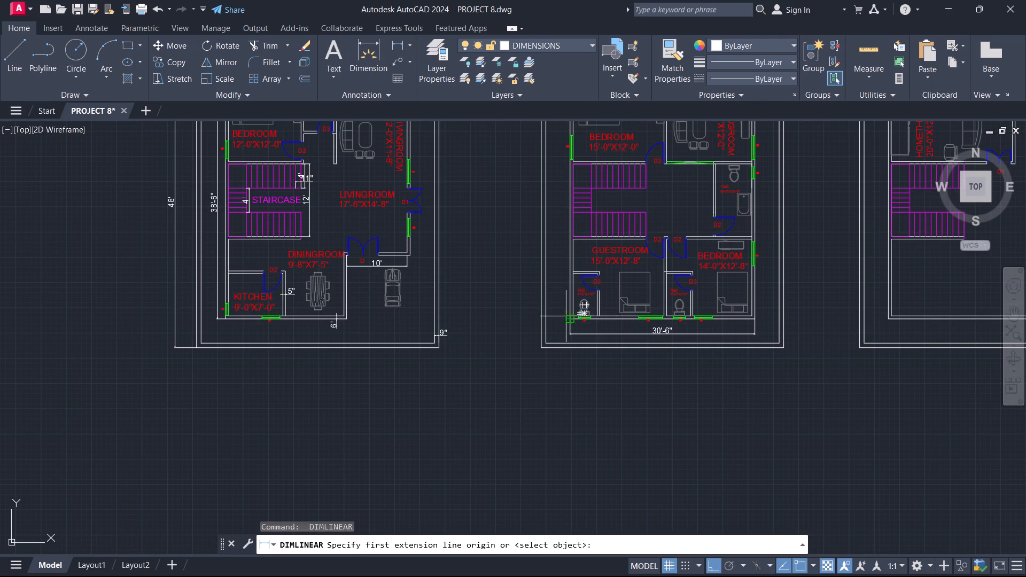
pyautogui.scroll(3, 566, 314)
pyautogui.click(580, 329)
pyautogui.scroll(-2, 564, 301)
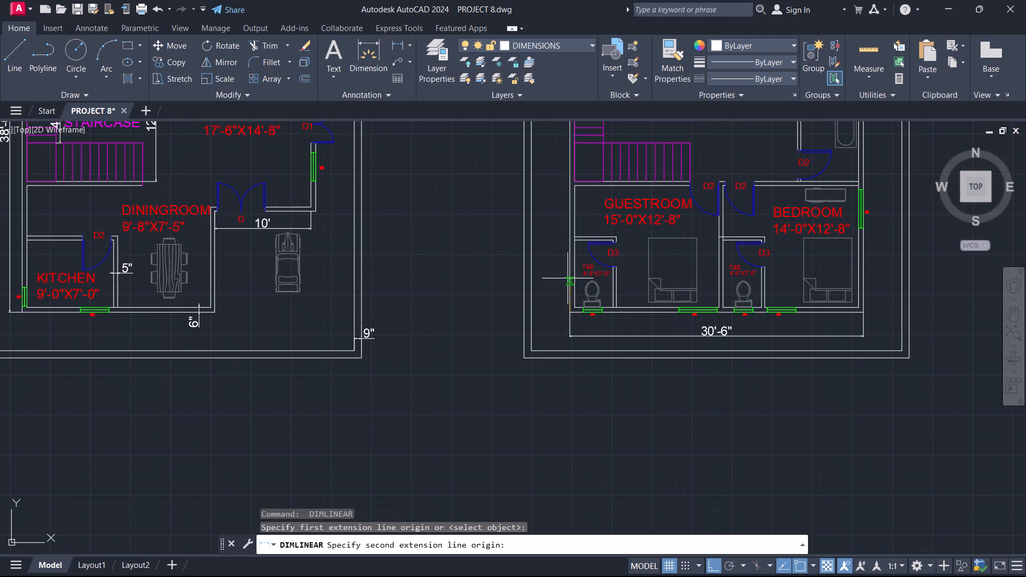
pyautogui.scroll(-3, 550, 220)
pyautogui.scroll(3, 557, 158)
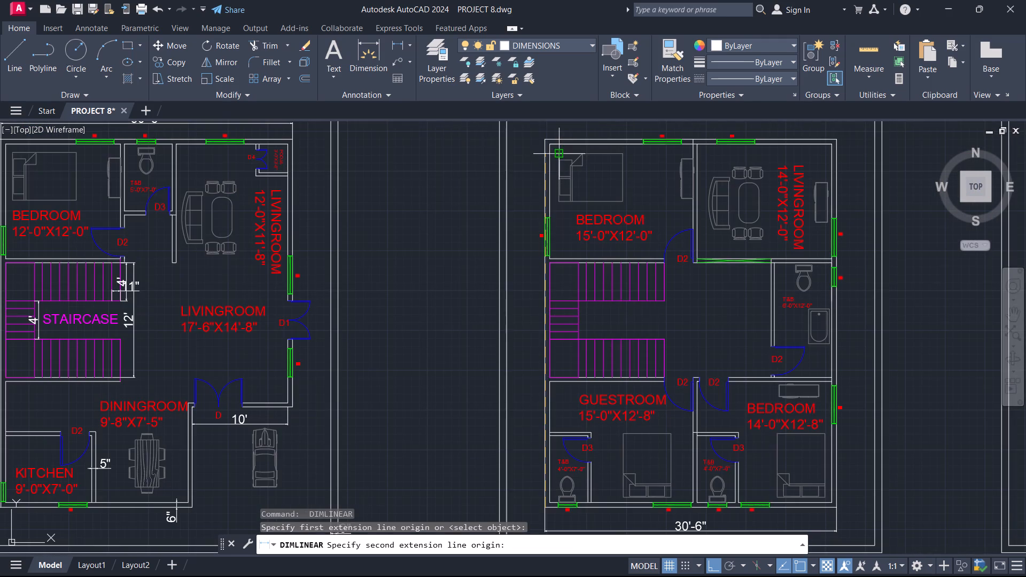
pyautogui.click(547, 137)
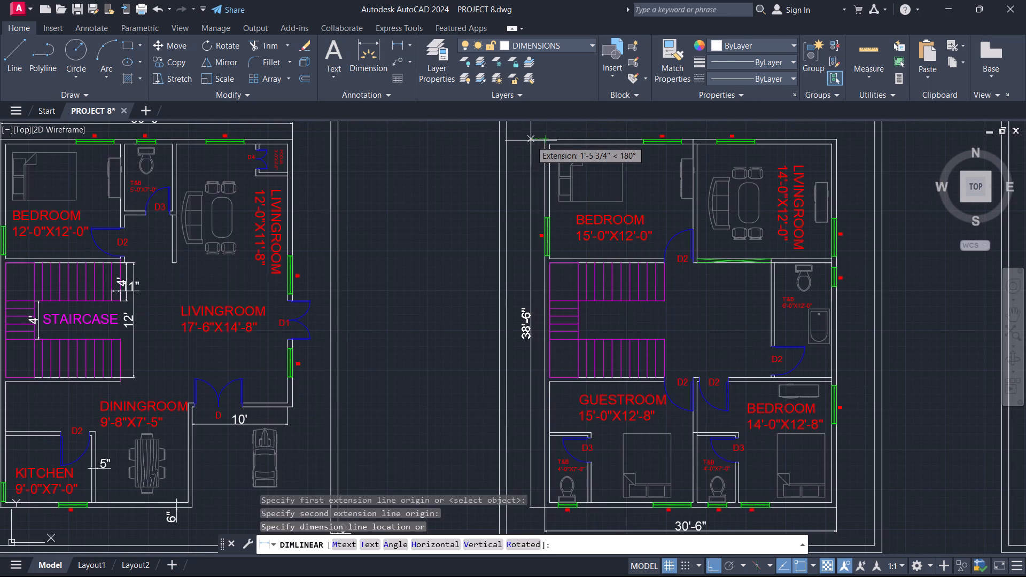
pyautogui.click(531, 141)
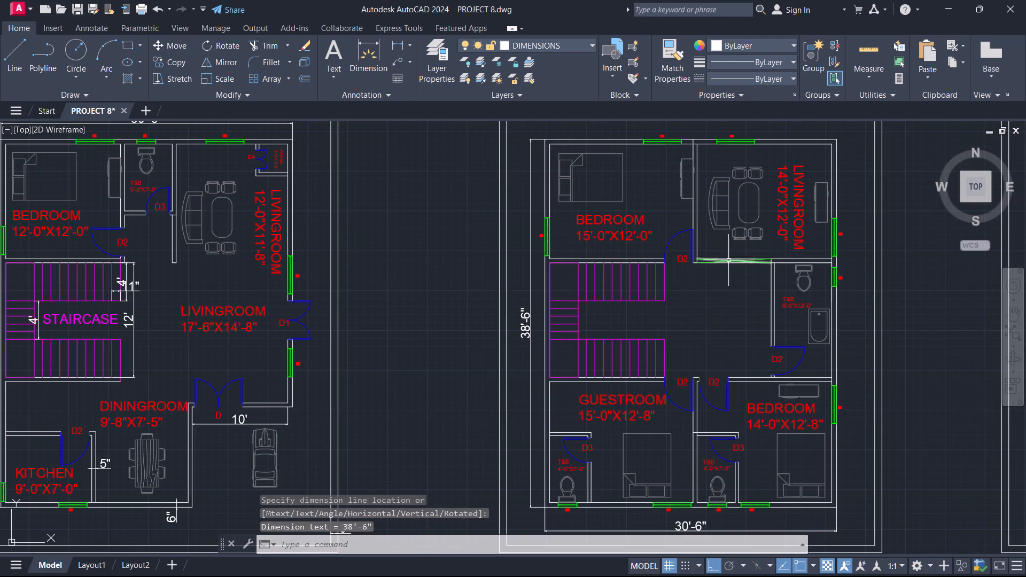
pyautogui.press('Escape')
# Dimension the thickness of the second plan's interior wall between the 15'-0"X12'-0" bedroom and the living room, just above door D2.
pyautogui.press('space')
pyautogui.scroll(3, 690, 212)
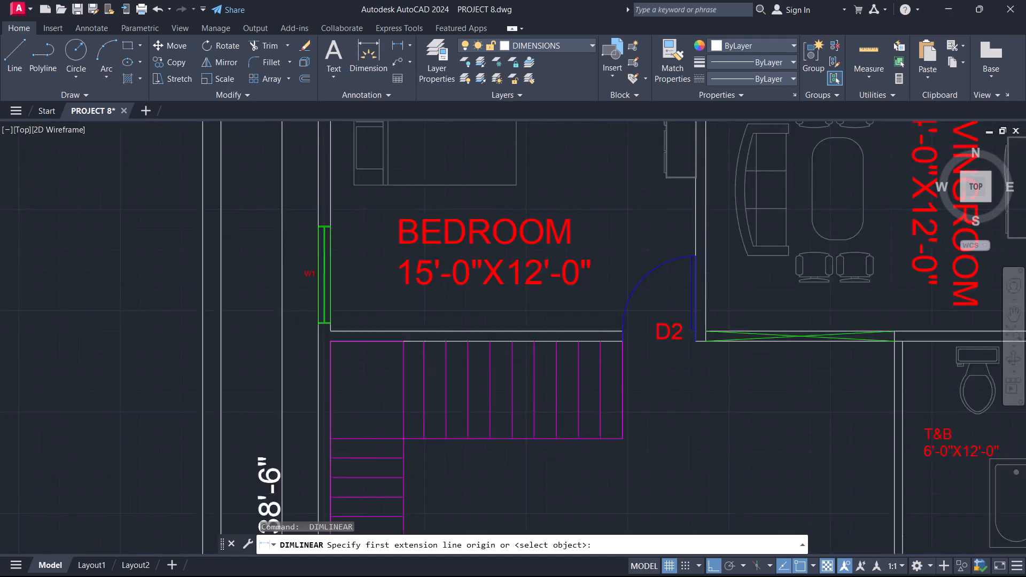
pyautogui.click(696, 210)
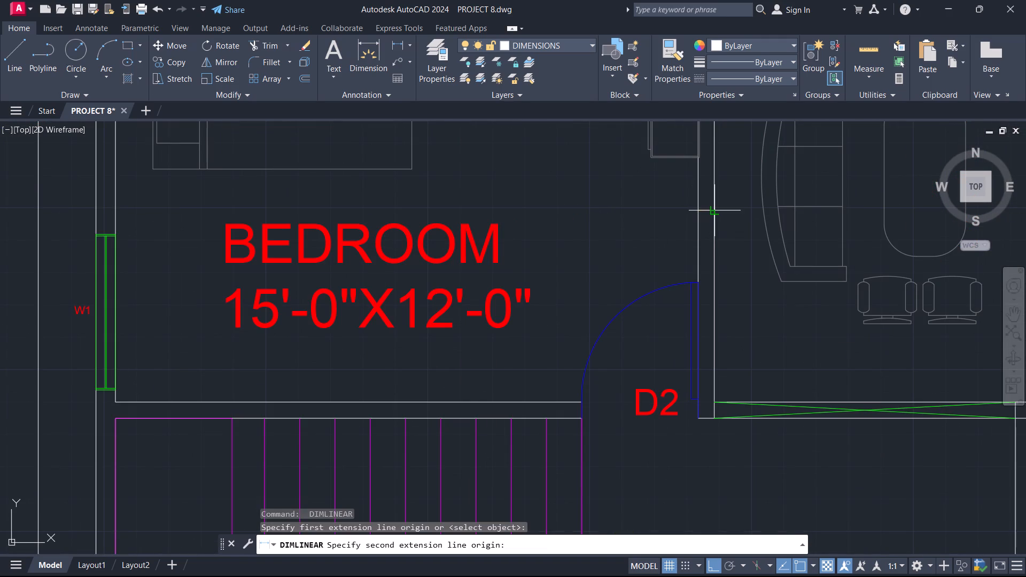
pyautogui.click(716, 207)
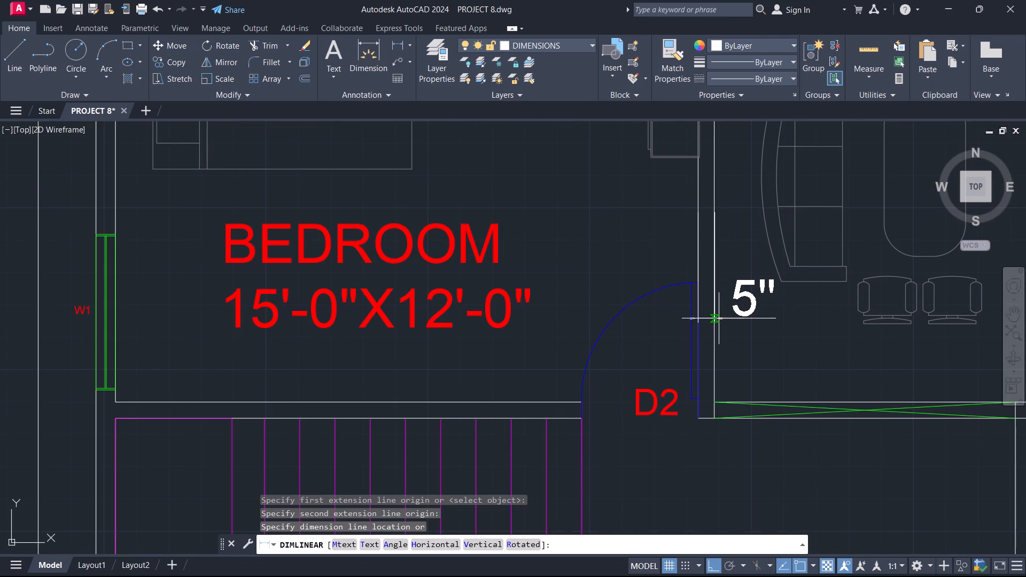
pyautogui.click(719, 318)
# Dimension the second plan's exterior wall thickness beside the bathroom with the tub, placing the text outside the wall.
pyautogui.scroll(-3, 725, 264)
pyautogui.moveTo(742, 365); pyautogui.dragTo(680, 282, button='middle')
pyautogui.press('space')
pyautogui.scroll(3, 820, 322)
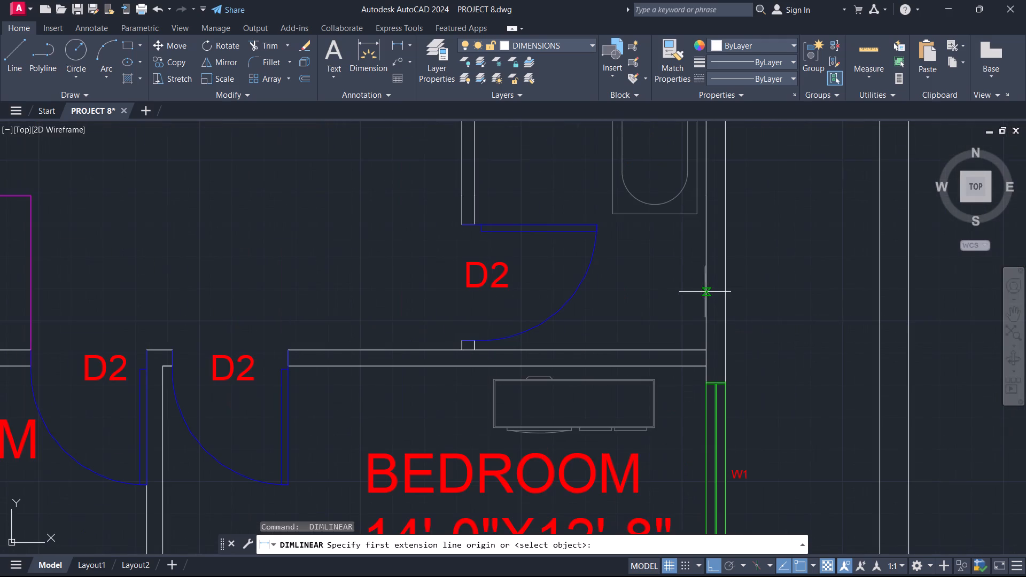
pyautogui.click(707, 289)
pyautogui.click(730, 290)
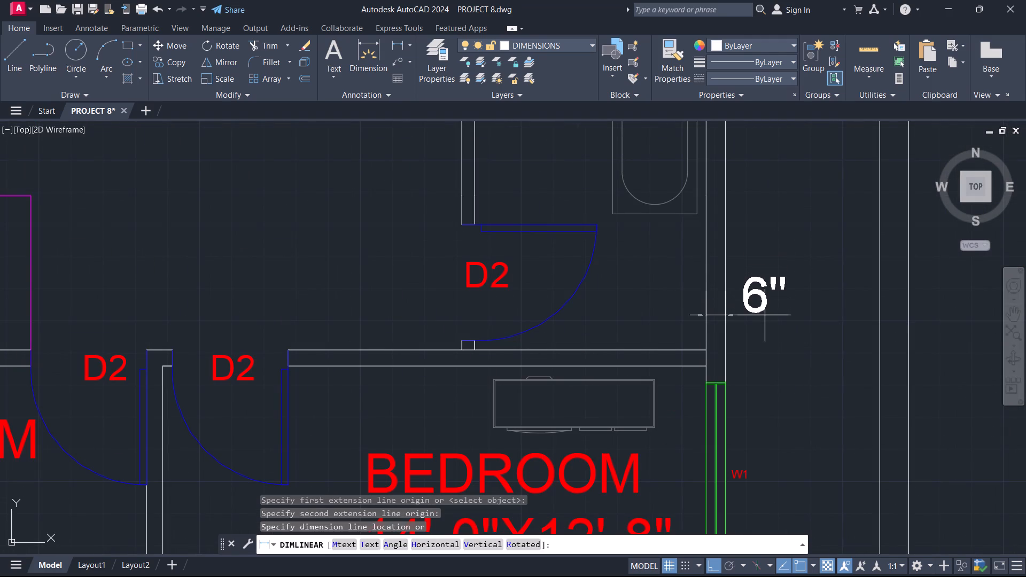
pyautogui.click(767, 321)
# Add a horizontal linear dimension for the third plan's inner house width, placed inside the open area above the bottom wall.
pyautogui.scroll(-3, 792, 272)
pyautogui.scroll(-1, 869, 307)
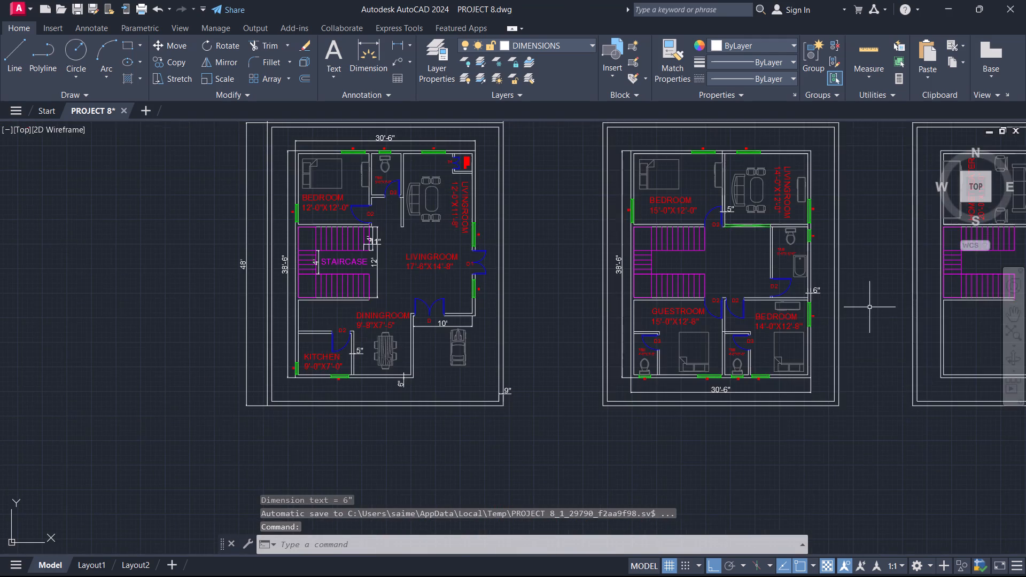
pyautogui.moveTo(869, 308); pyautogui.dragTo(682, 349, button='middle')
pyautogui.moveTo(821, 365); pyautogui.dragTo(768, 350, button='middle')
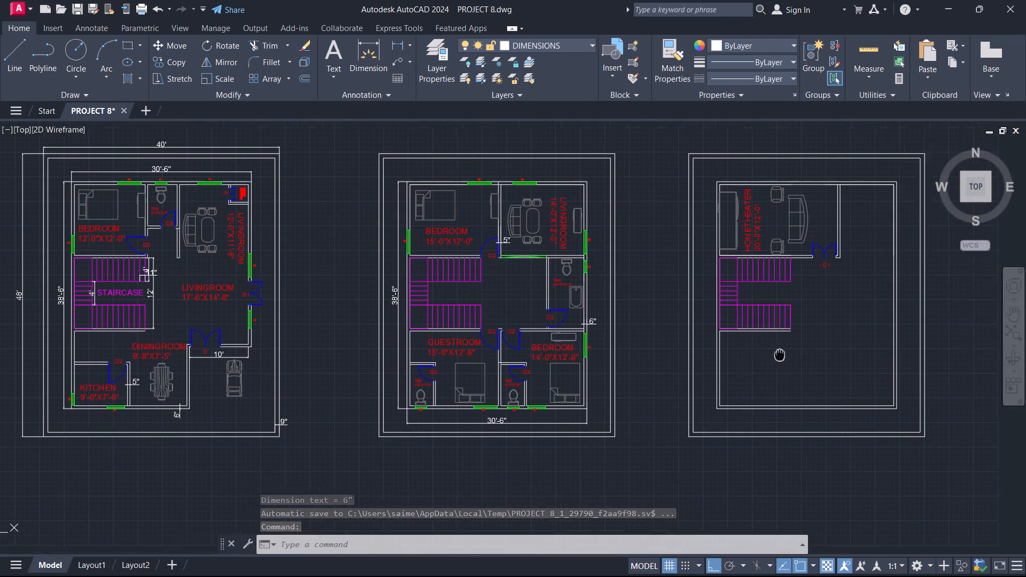
pyautogui.moveTo(768, 350); pyautogui.dragTo(674, 328, button='middle')
pyautogui.press('space')
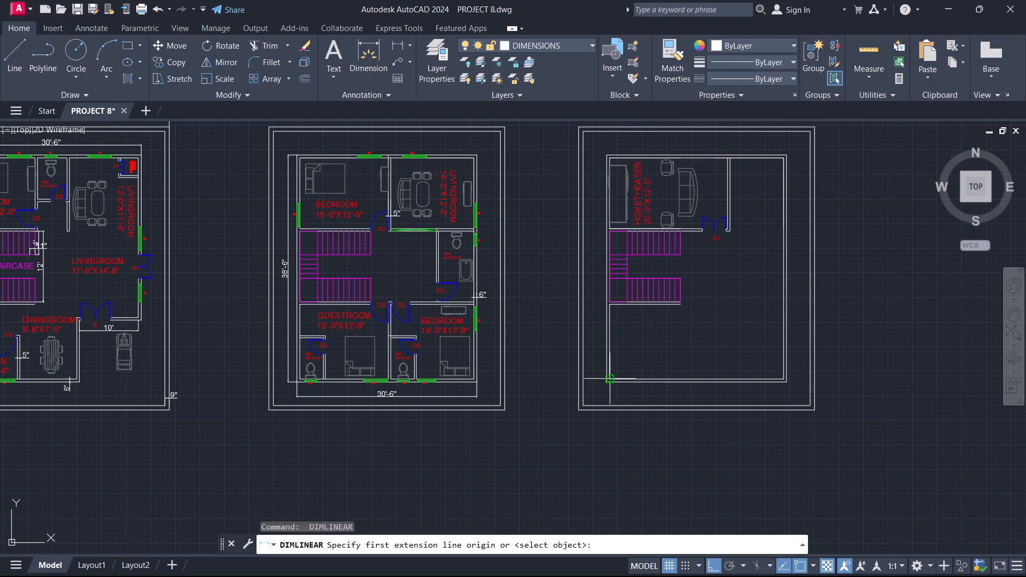
pyautogui.click(611, 376)
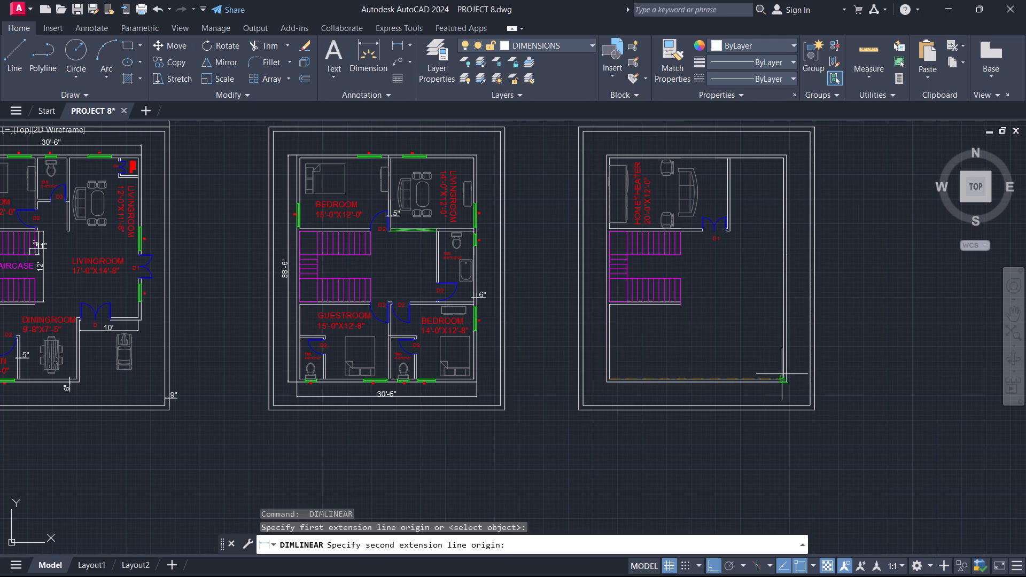
pyautogui.click(782, 374)
pyautogui.click(767, 347)
# Add a vertical linear dimension for the third plan's inner house length, placed inside the wall opposite the staircase.
pyautogui.press('space')
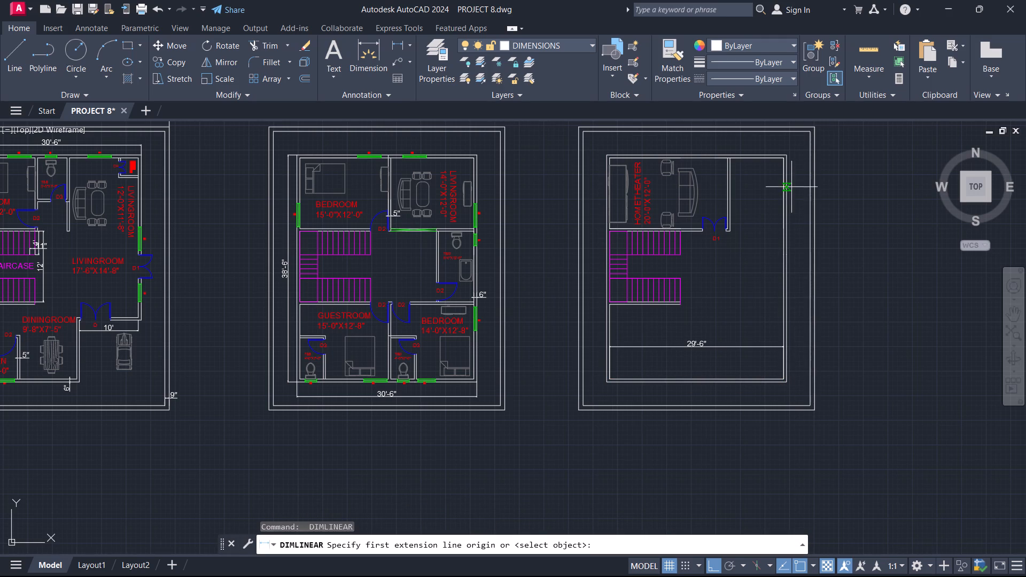
pyautogui.click(782, 163)
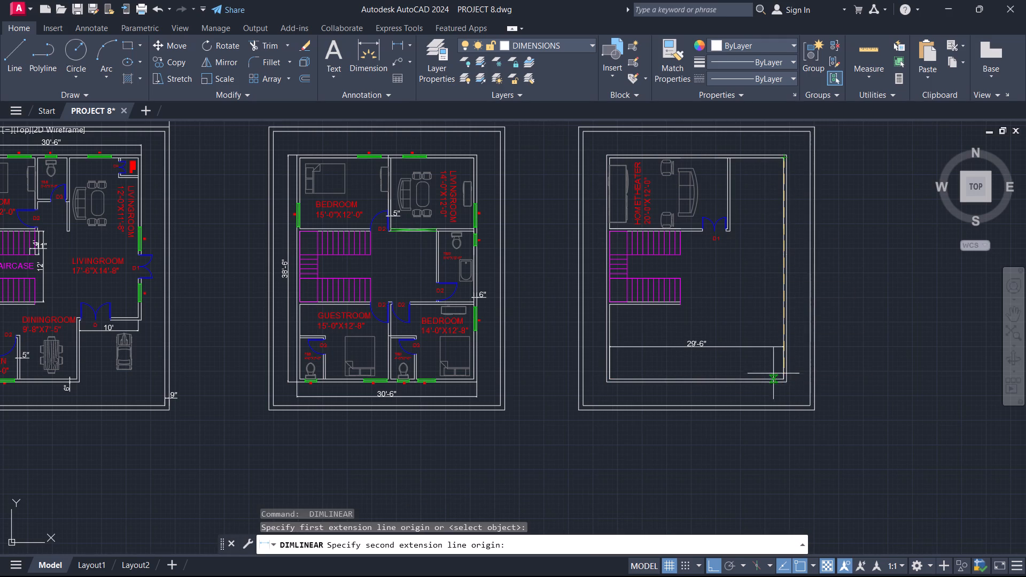
pyautogui.click(785, 377)
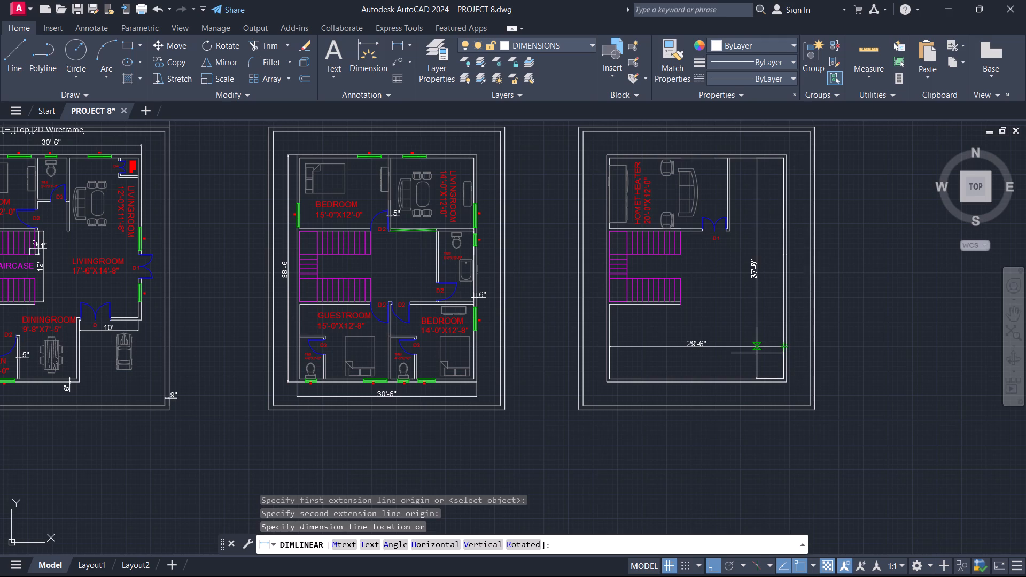
pyautogui.click(757, 353)
pyautogui.press('Escape')
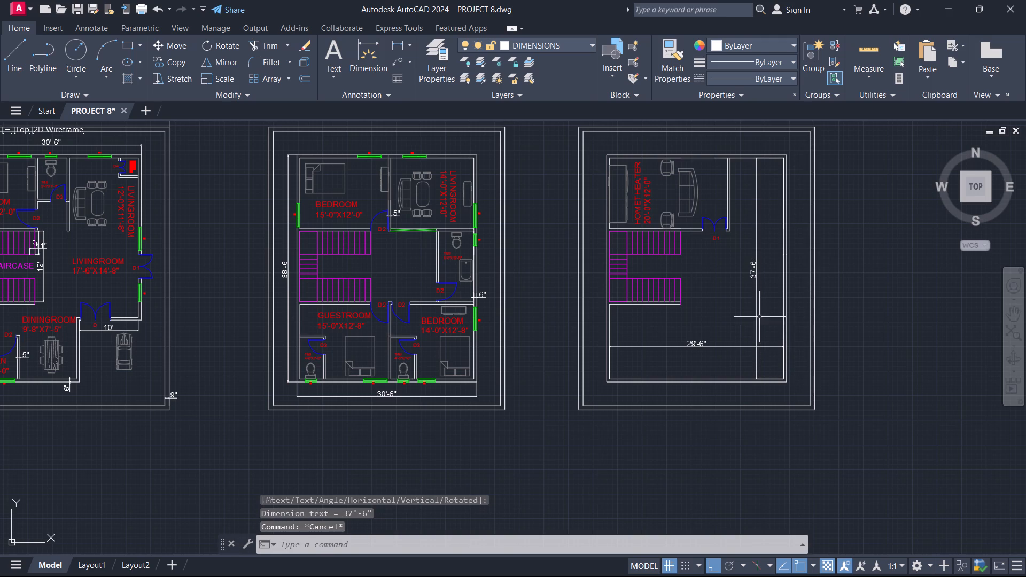
# Make the text layer current in place of the DIMENSIONS layer.
pyautogui.scroll(-1, 658, 373)
pyautogui.moveTo(537, 441); pyautogui.dragTo(583, 394, button='middle')
pyautogui.click(576, 42)
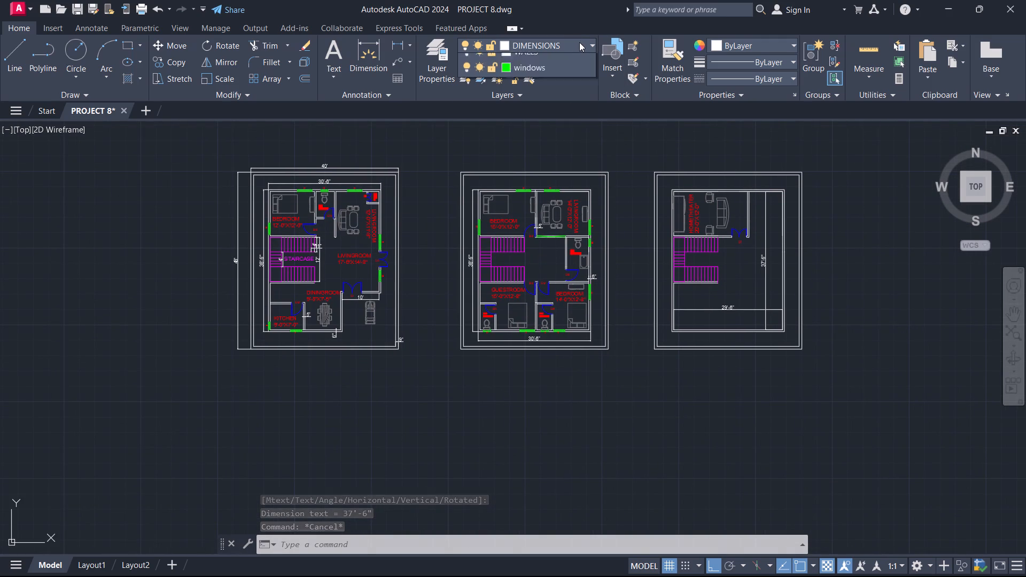
pyautogui.click(534, 155)
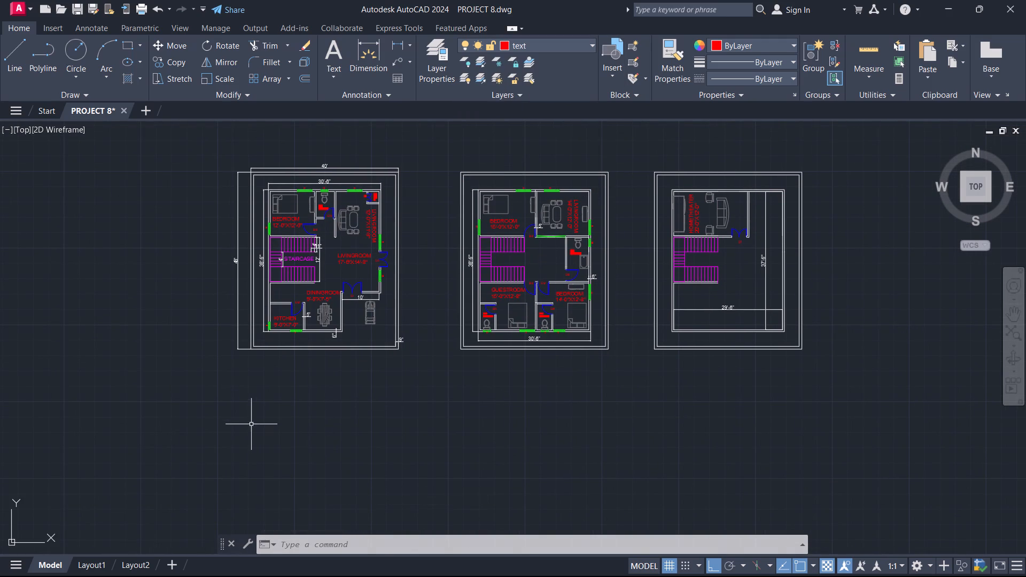
# Add multiline text reading GROUND FLOOR on two lines below the first plan.
pyautogui.click(261, 442)
pyautogui.press('Escape')
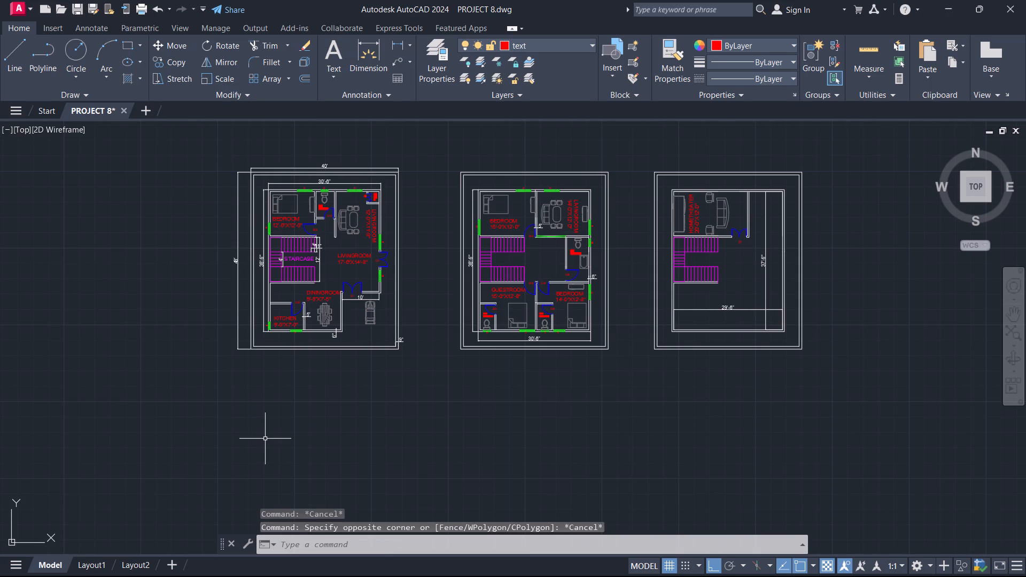
pyautogui.write('mt')
pyautogui.press('Return')
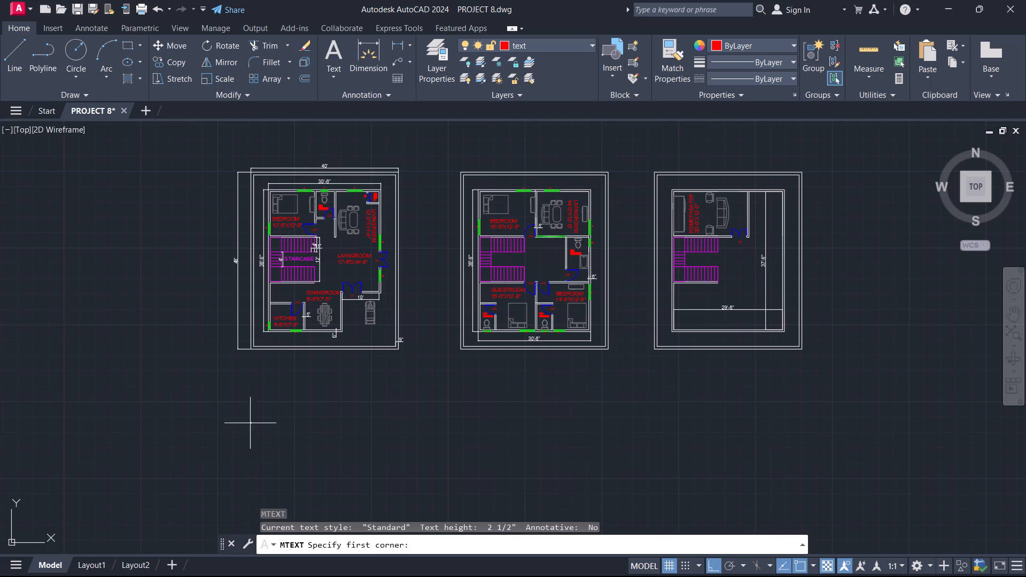
pyautogui.click(250, 423)
pyautogui.click(258, 390)
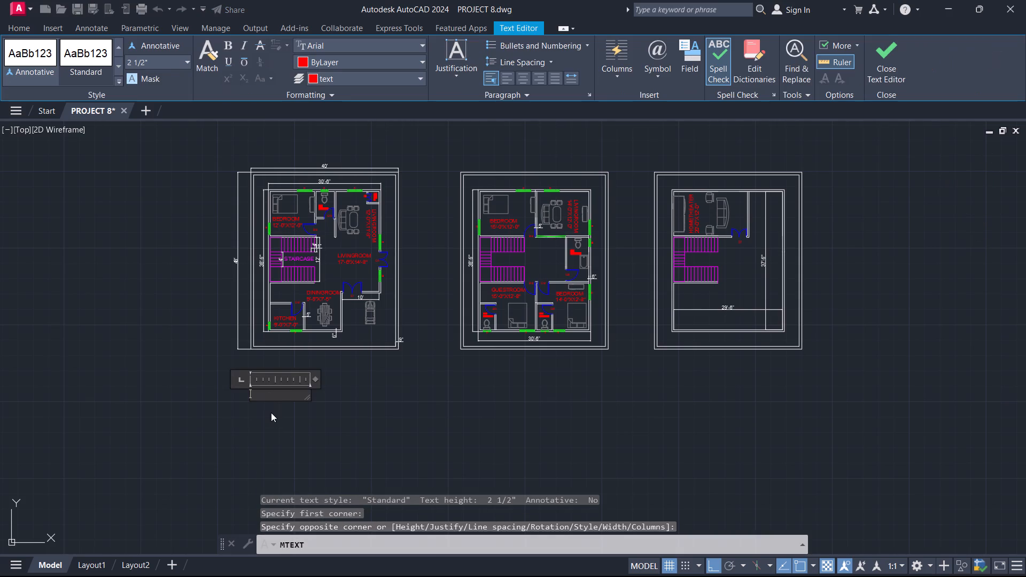
pyautogui.write('GROUND')
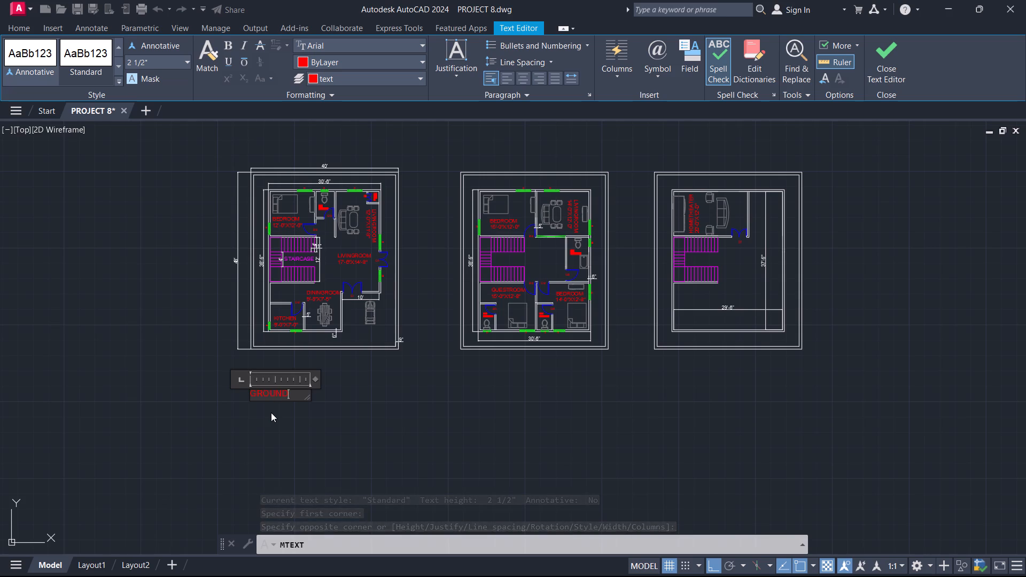
pyautogui.press('Return')
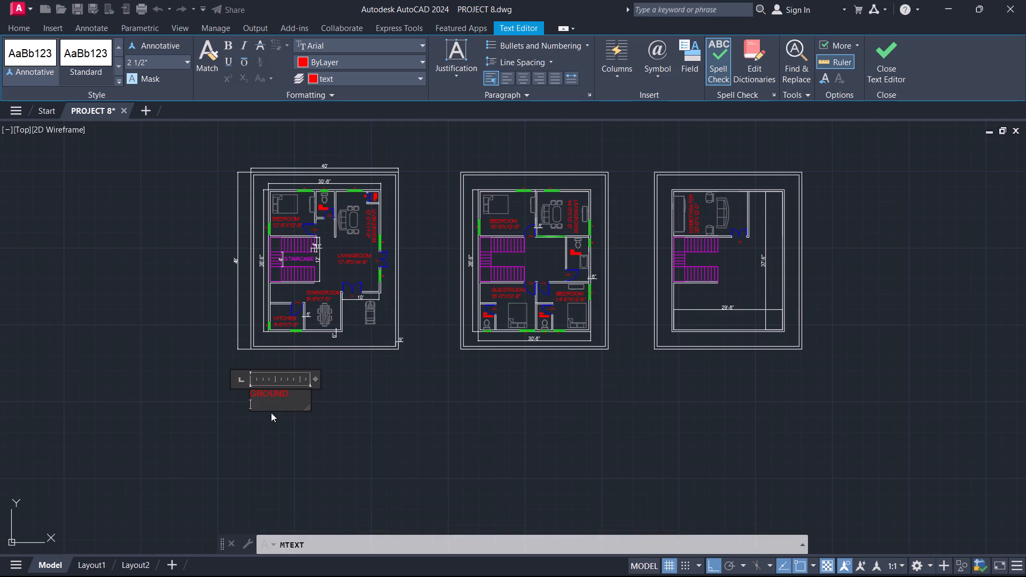
pyautogui.write('FLOOR')
pyautogui.click(286, 402)
pyautogui.click(298, 425)
# Scale the GROUND FLOOR title up from its upper-left corner to a text height of about 5'-10".
pyautogui.click(237, 385)
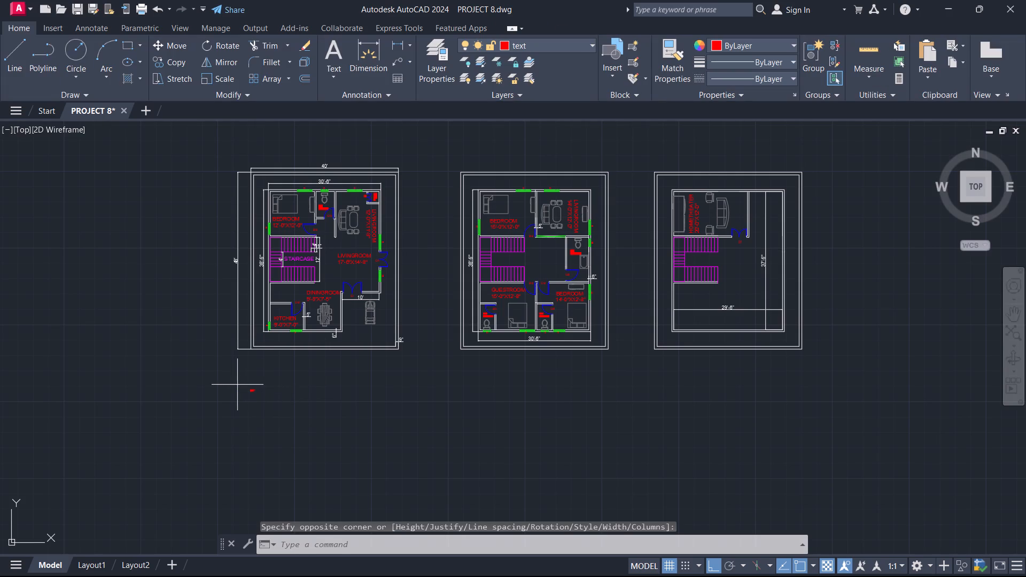
pyautogui.click(311, 442)
pyautogui.write('SC')
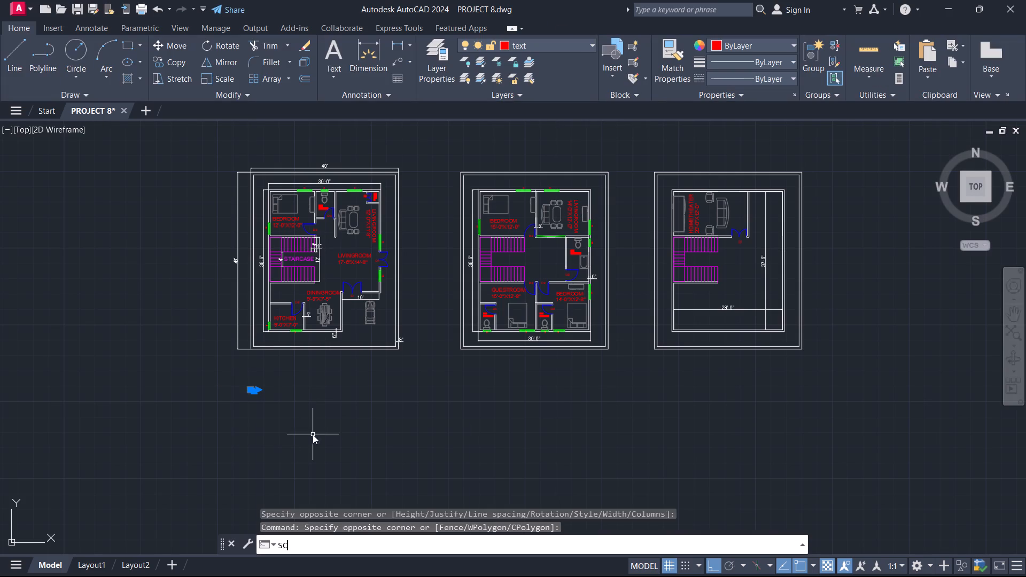
pyautogui.press('Return')
pyautogui.click(248, 386)
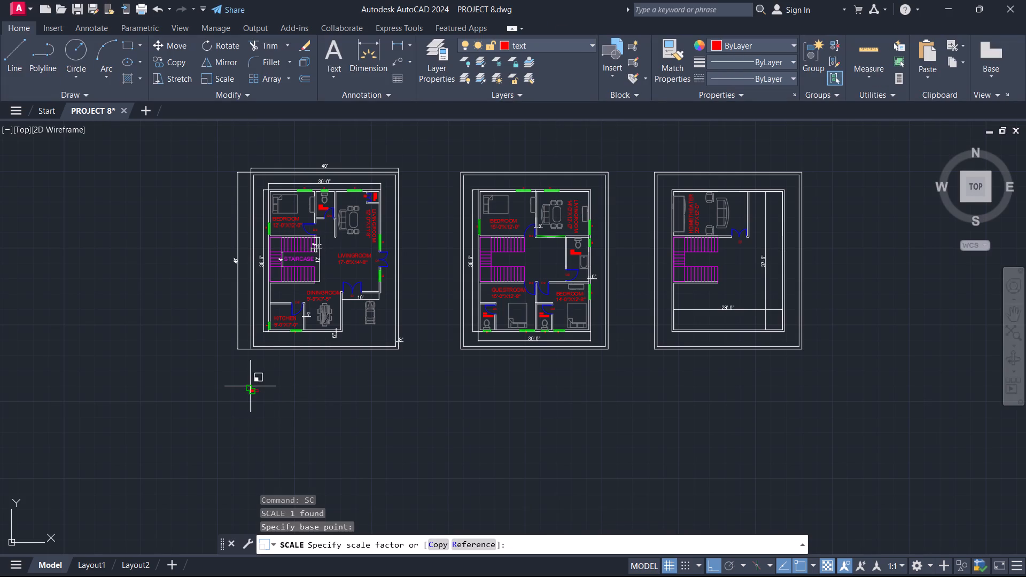
pyautogui.click(355, 412)
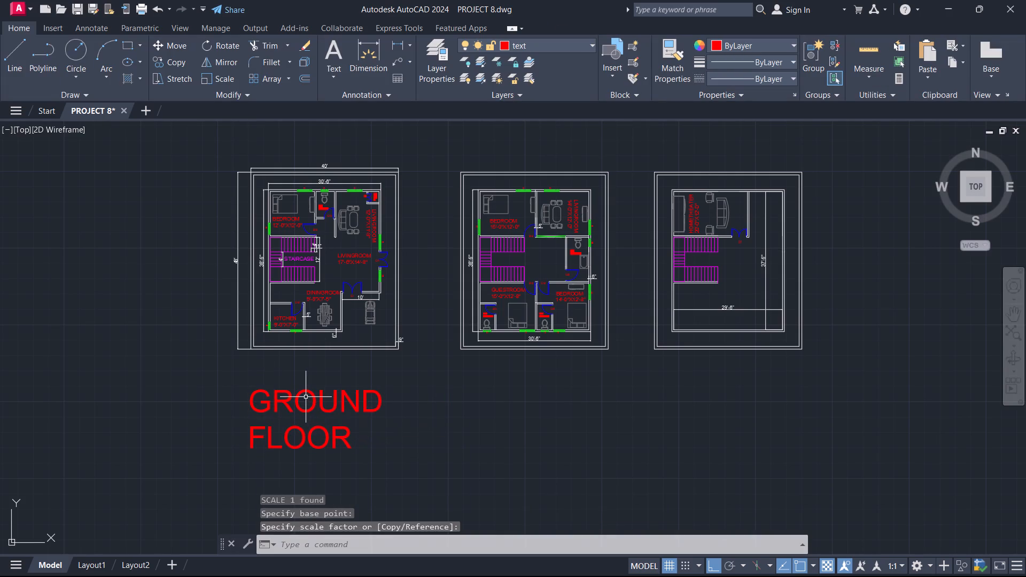
# Move the GROUND FLOOR title straight up about 5'-6", closer to the first plan's plot boundary.
pyautogui.click(305, 403)
pyautogui.click(273, 396)
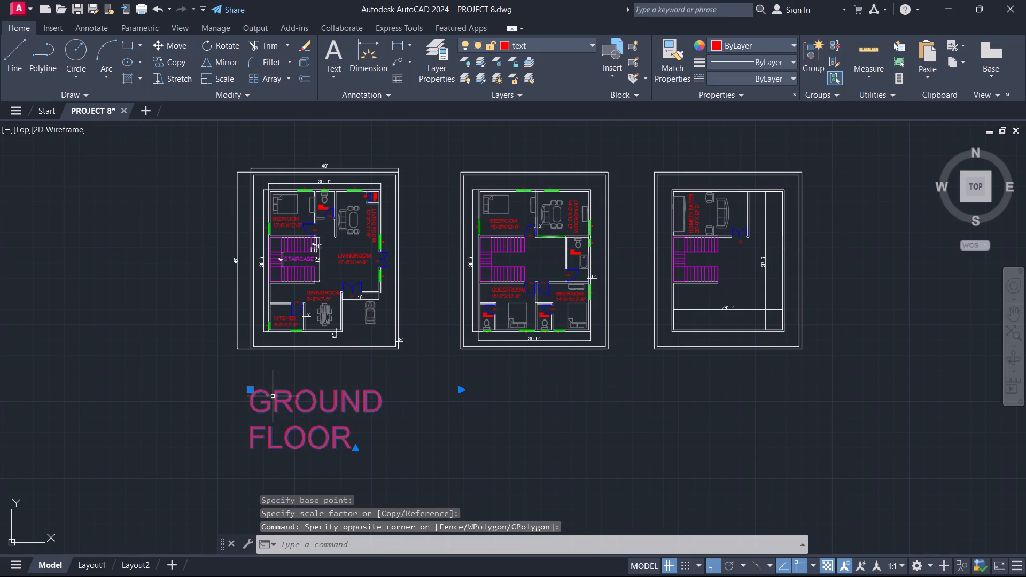
pyautogui.press('m')
pyautogui.press('Return')
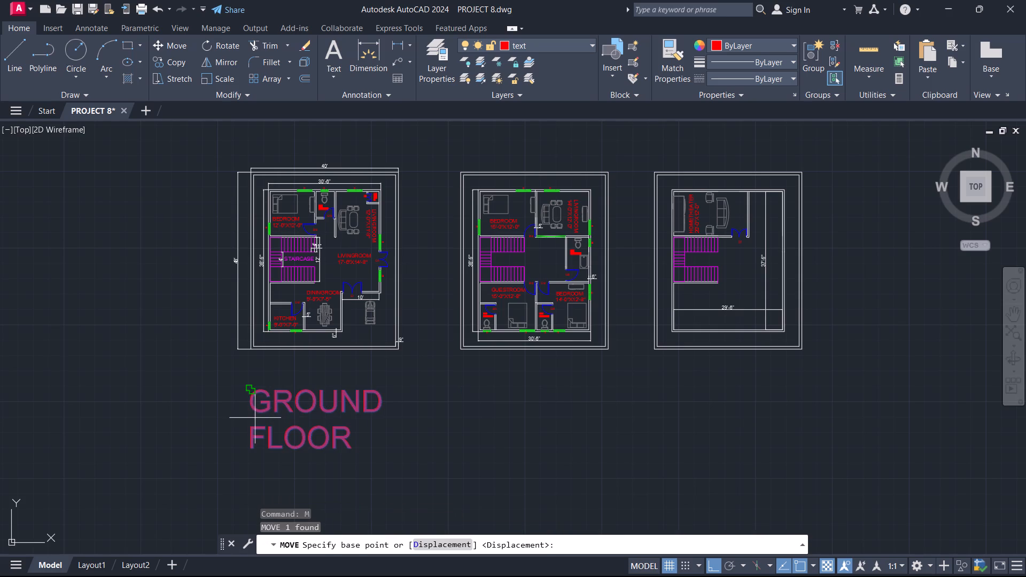
pyautogui.click(252, 396)
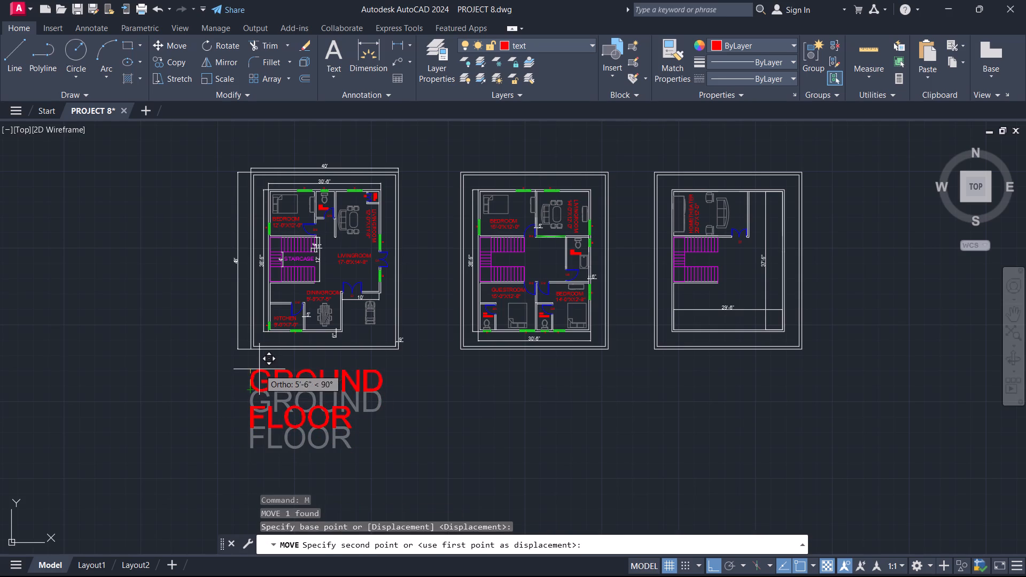
pyautogui.click(259, 369)
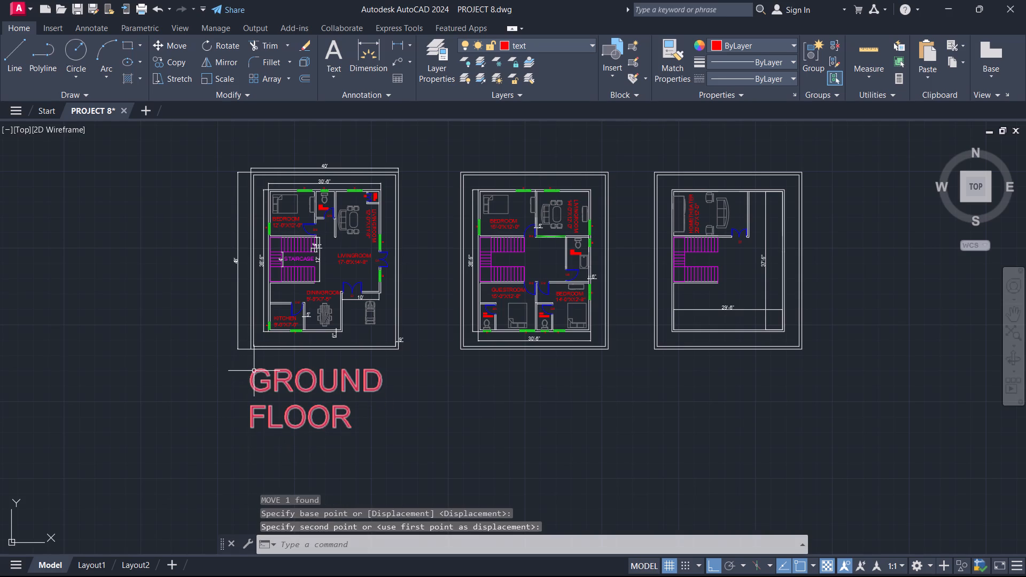
# Copy the GROUND FLOOR title horizontally to below the second and third plans.
pyautogui.click(254, 371)
pyautogui.write('CO')
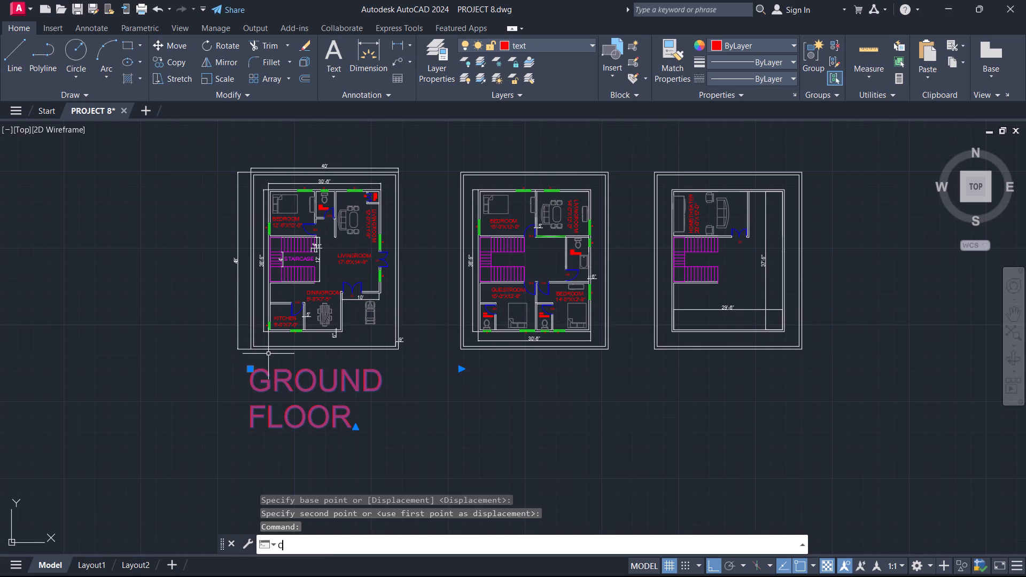
pyautogui.press('Return')
pyautogui.click(252, 371)
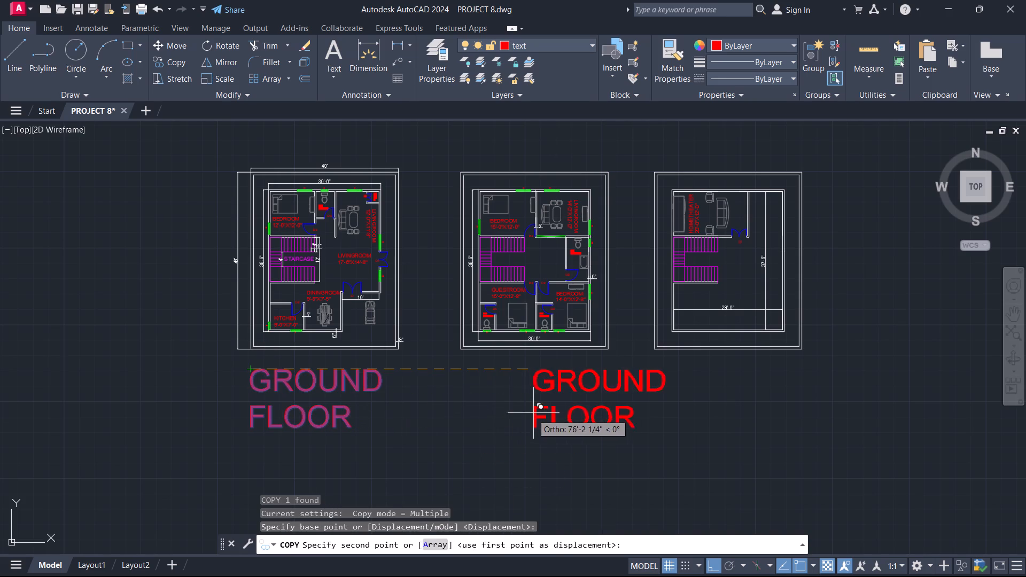
pyautogui.click(484, 397)
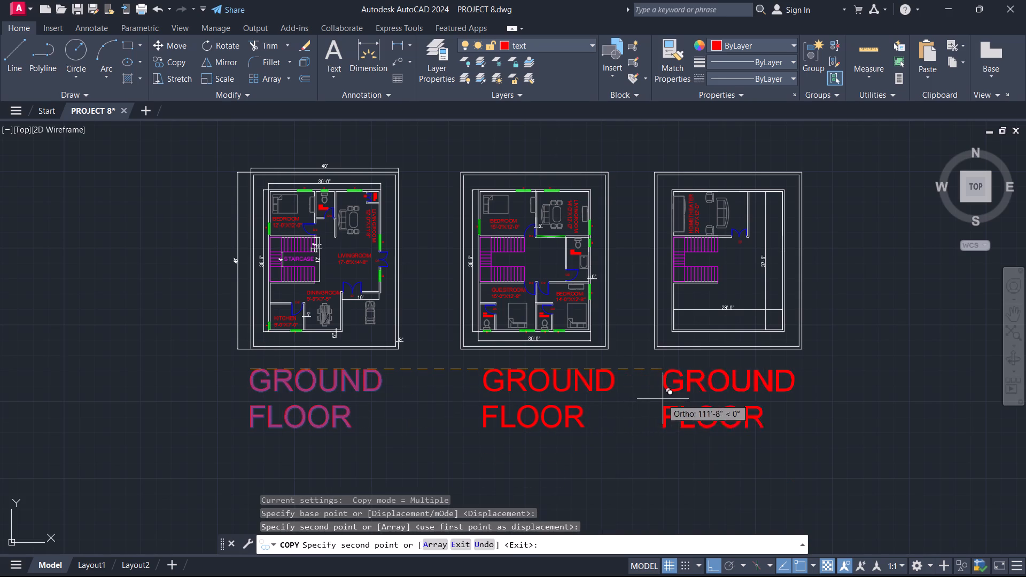
pyautogui.click(675, 393)
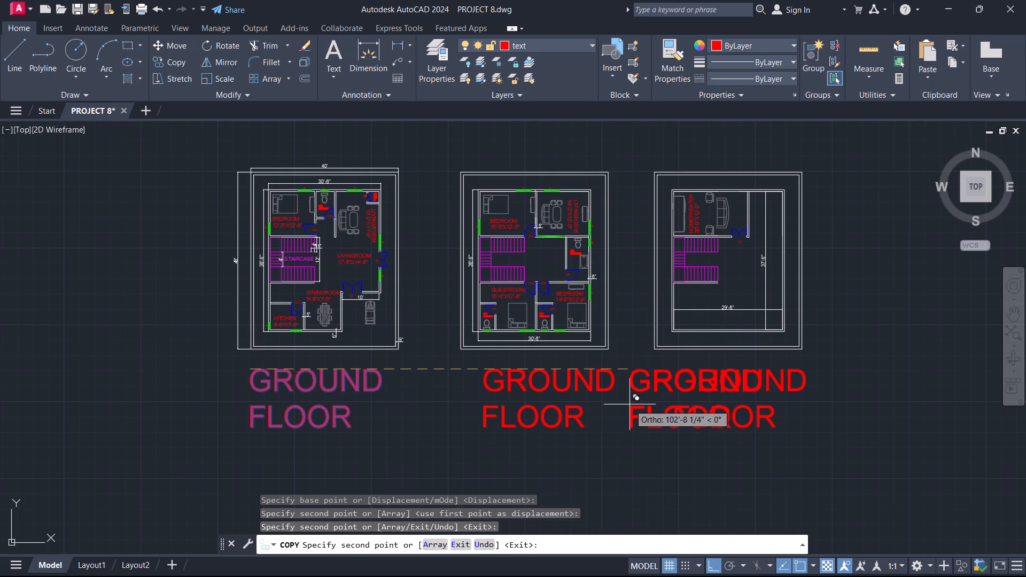
pyautogui.press('Escape')
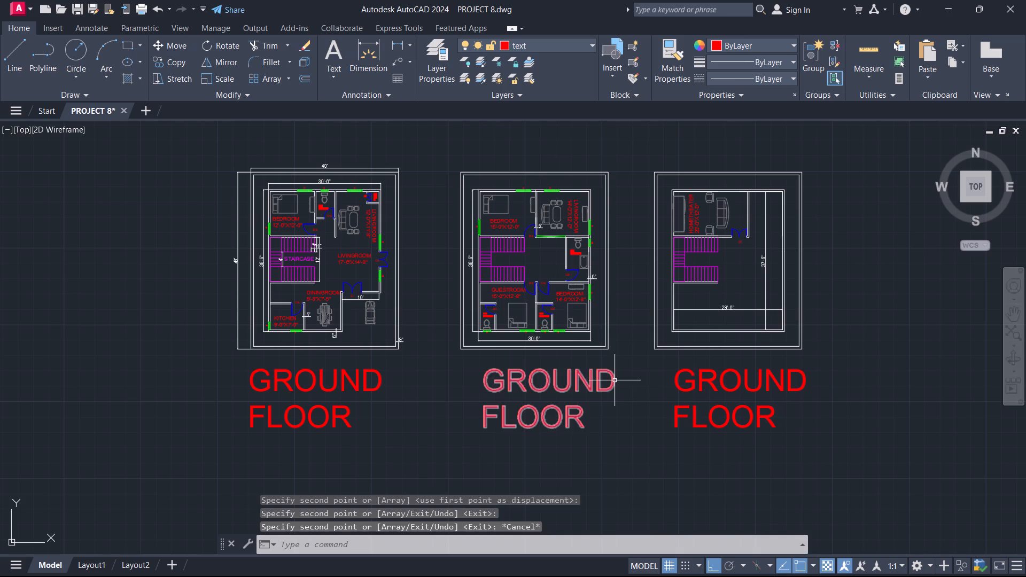
# Change the title below the second plan to read FIRST FLOOR.
pyautogui.doubleClick(615, 380)
pyautogui.press('BackSpace')
pyautogui.press('BackSpace')
pyautogui.press('BackSpace')
pyautogui.press('BackSpace')
pyautogui.press('BackSpace')
pyautogui.press('BackSpace')
pyautogui.press('BackSpace')
pyautogui.press('BackSpace')
pyautogui.press('BackSpace')
pyautogui.press('BackSpace')
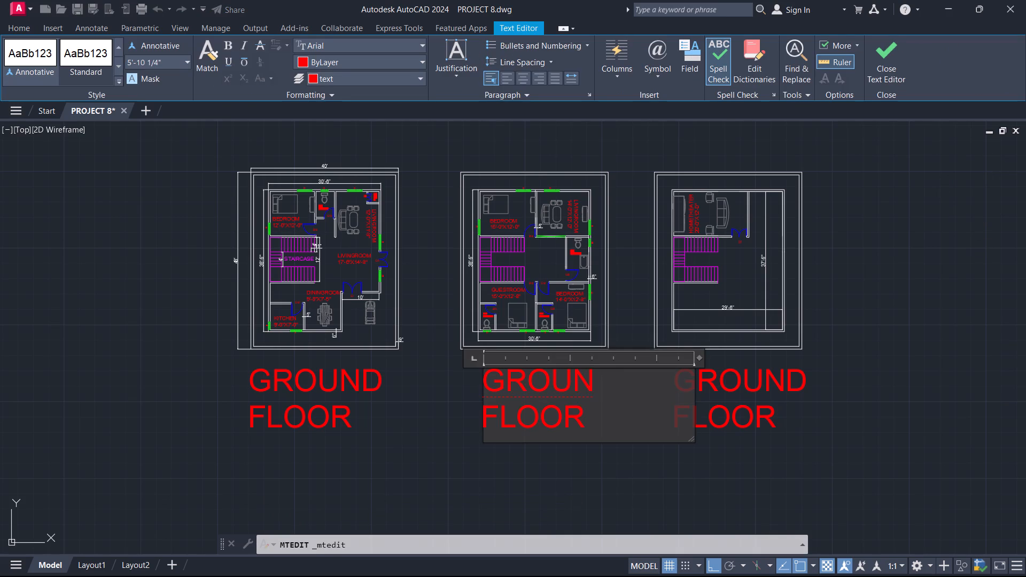
pyautogui.write('FIRST')
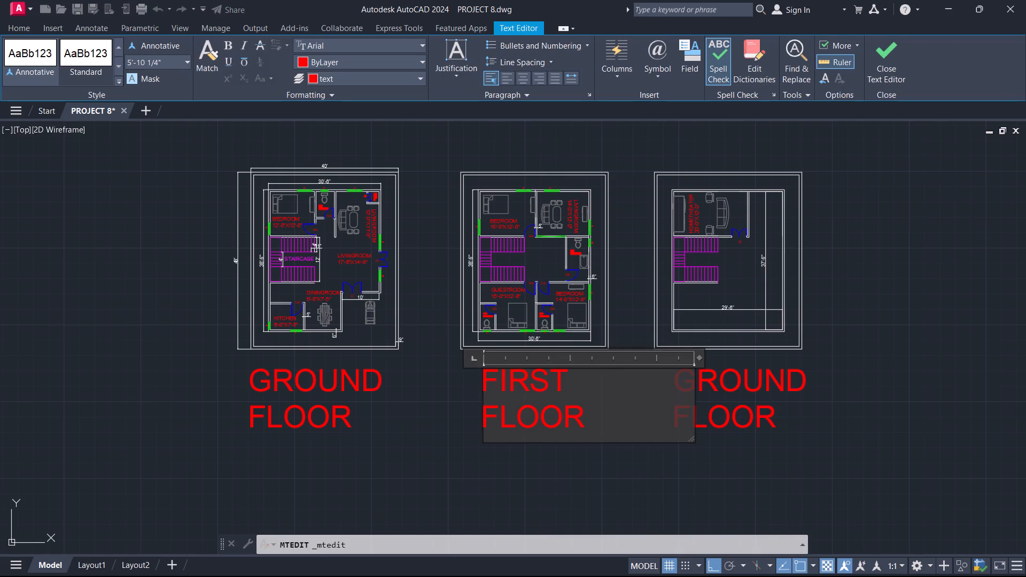
pyautogui.click(580, 465)
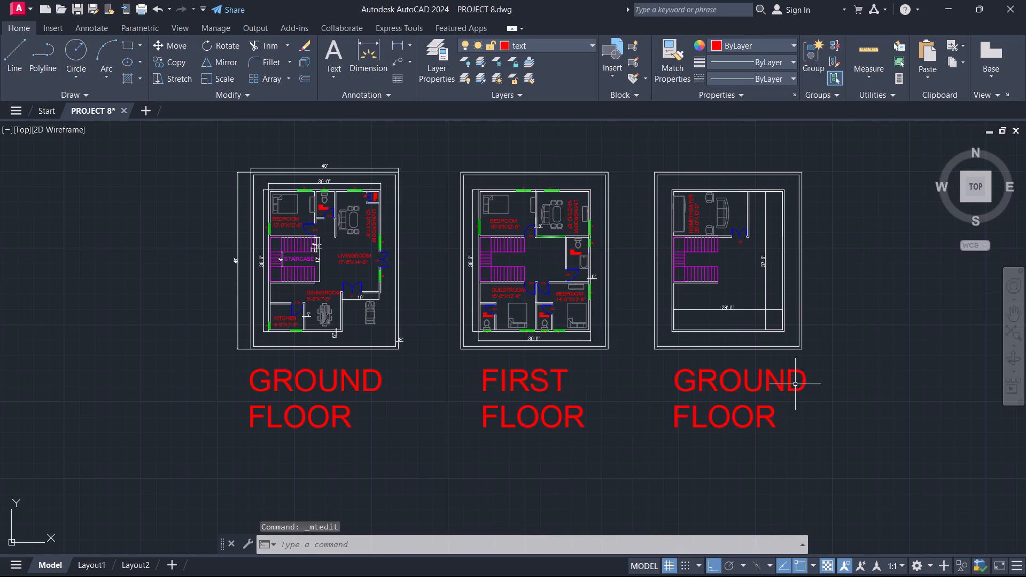
# Change the title below the third plan to read TOP FLOOR.
pyautogui.doubleClick(795, 384)
pyautogui.doubleClick(733, 384)
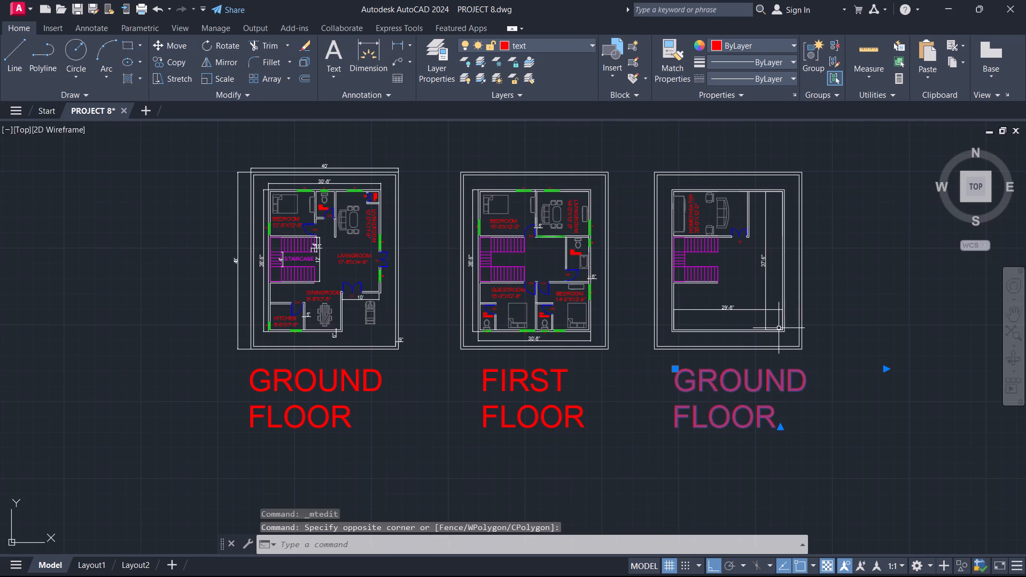
pyautogui.click(823, 388)
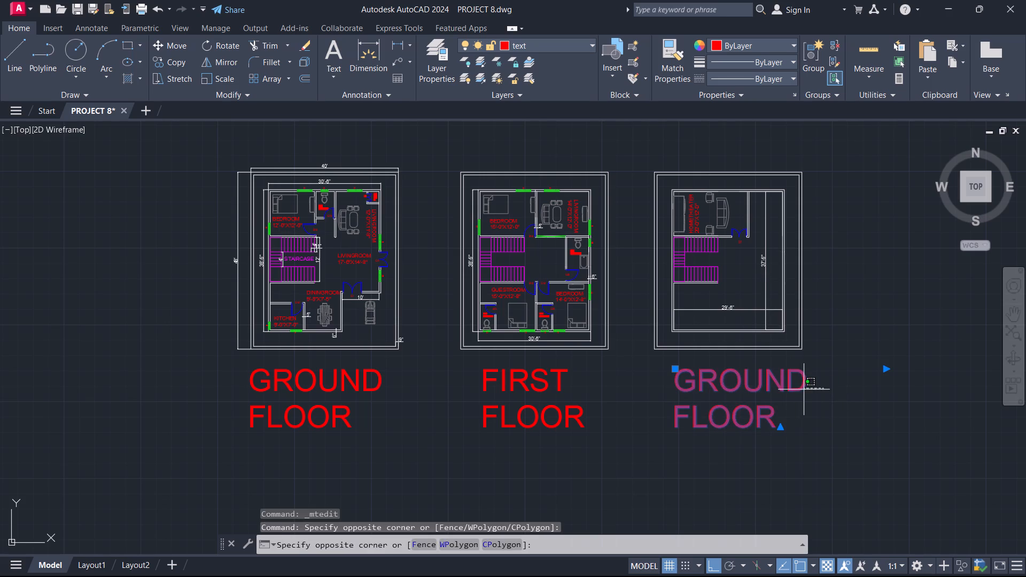
pyautogui.doubleClick(805, 386)
pyautogui.press('BackSpace')
pyautogui.press('BackSpace')
pyautogui.press('BackSpace')
pyautogui.press('BackSpace')
pyautogui.press('BackSpace')
pyautogui.press('BackSpace')
pyautogui.press('BackSpace')
pyautogui.press('BackSpace')
pyautogui.press('BackSpace')
pyautogui.press('BackSpace')
pyautogui.press('BackSpace')
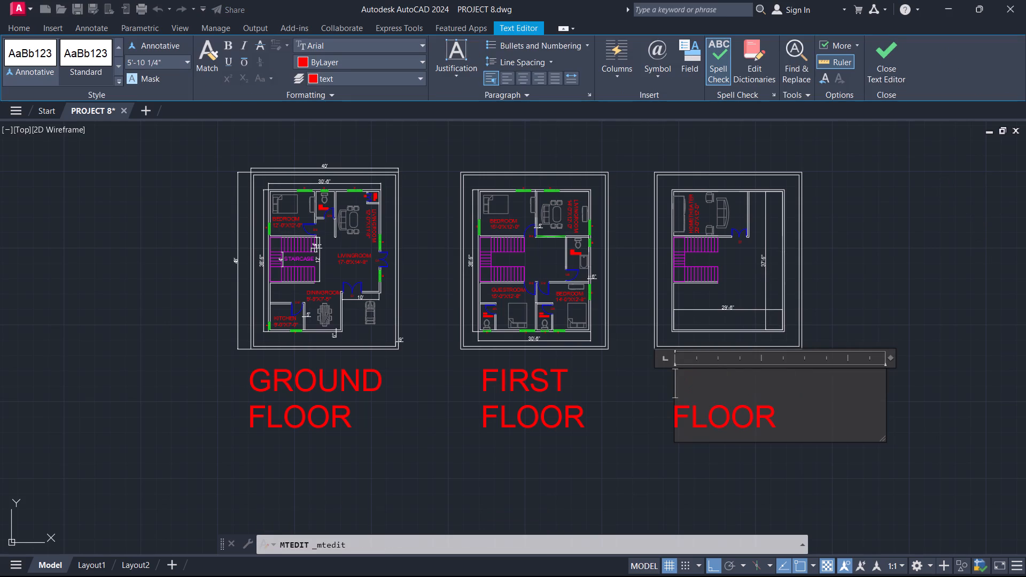
pyautogui.write('TOP')
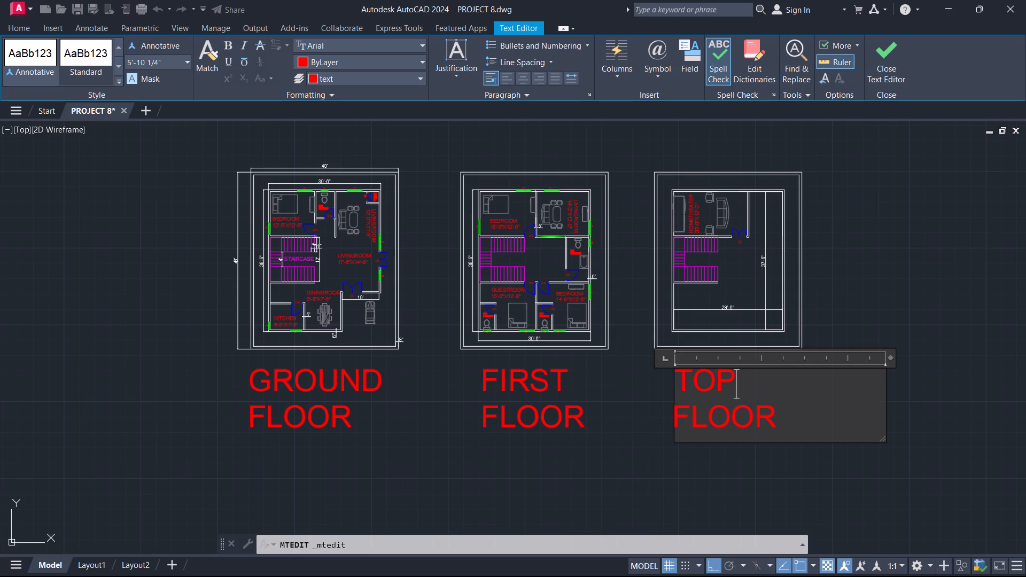
pyautogui.click(812, 467)
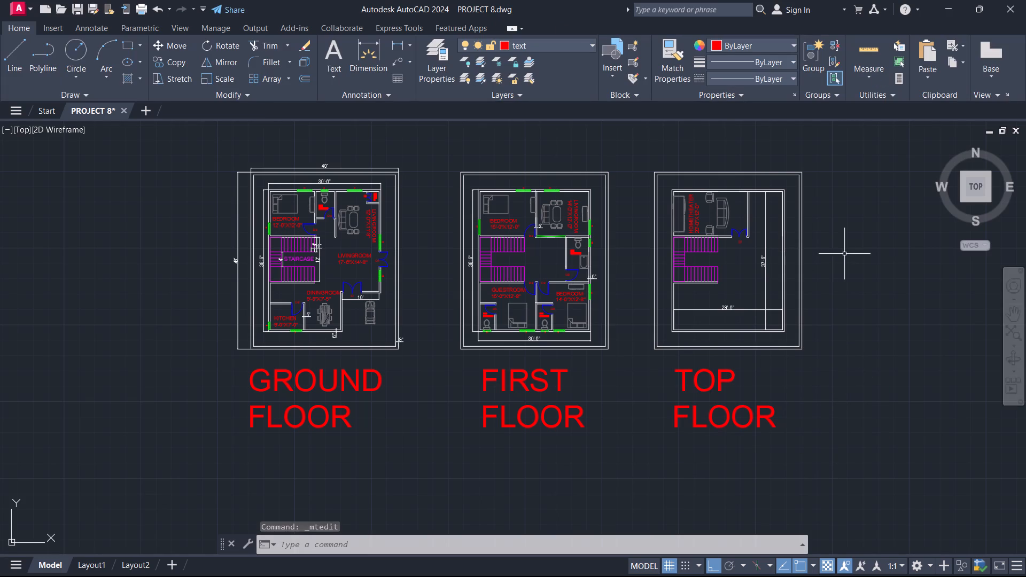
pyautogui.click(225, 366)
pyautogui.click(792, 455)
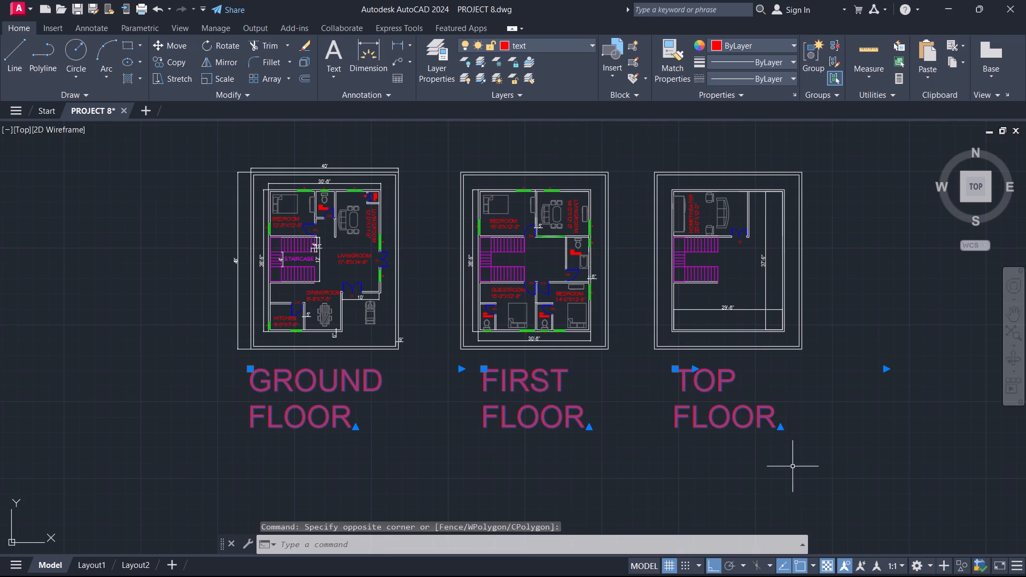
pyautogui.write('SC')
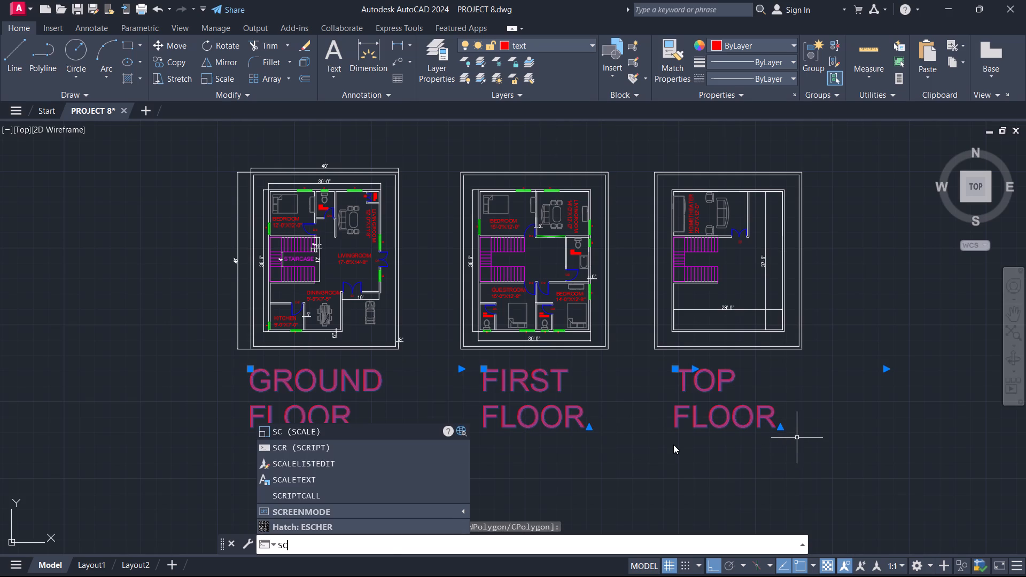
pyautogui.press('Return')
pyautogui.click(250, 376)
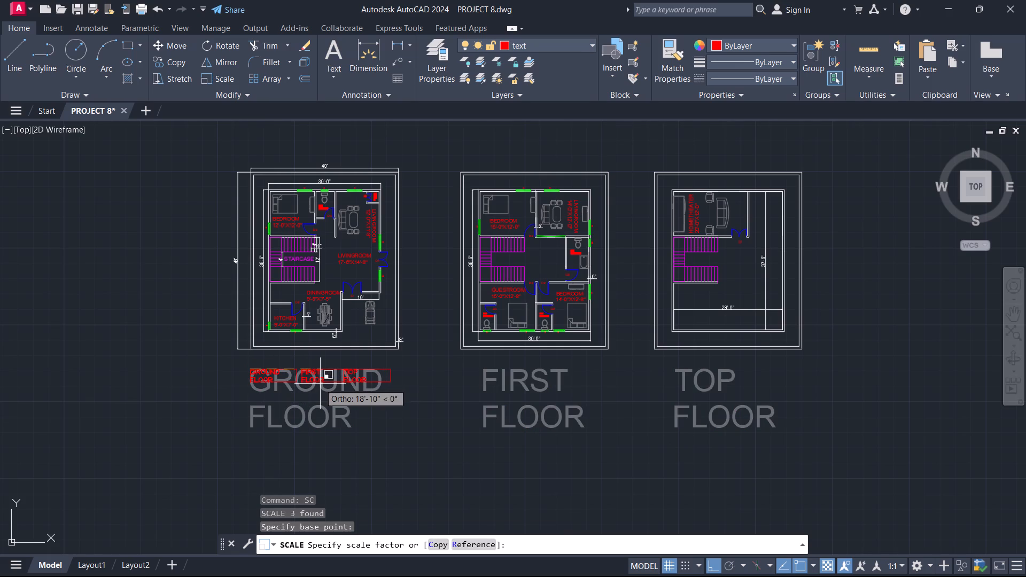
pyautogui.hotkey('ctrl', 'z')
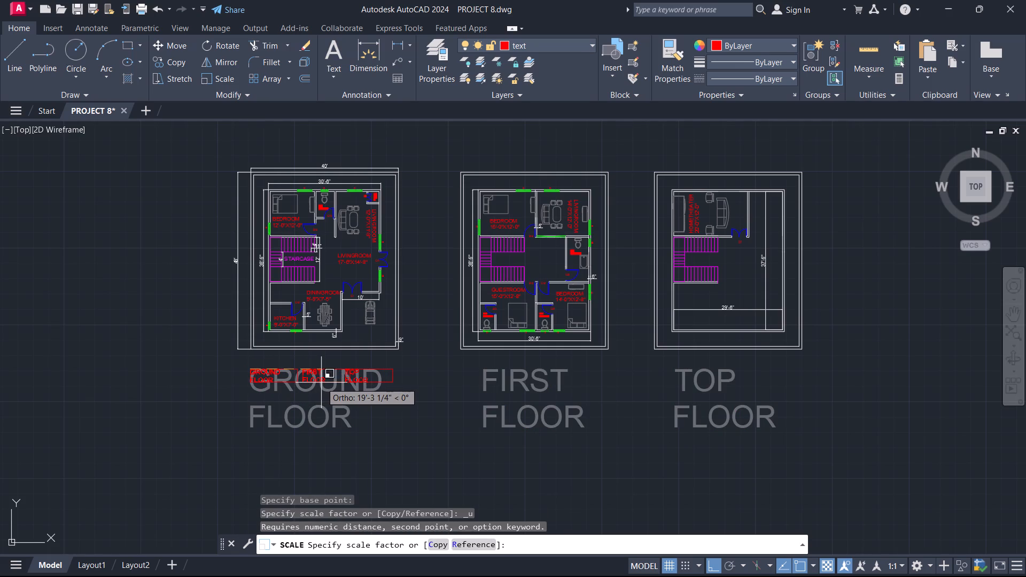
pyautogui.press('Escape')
# Set the text height of the GROUND FLOOR, FIRST FLOOR and TOP FLOOR titles to 2'.
pyautogui.click(242, 362)
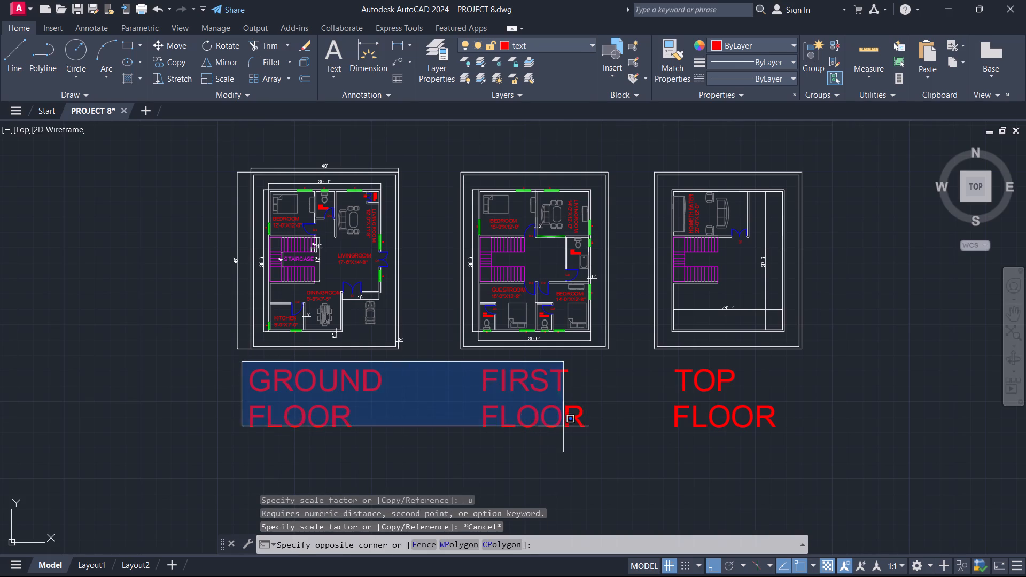
pyautogui.click(797, 465)
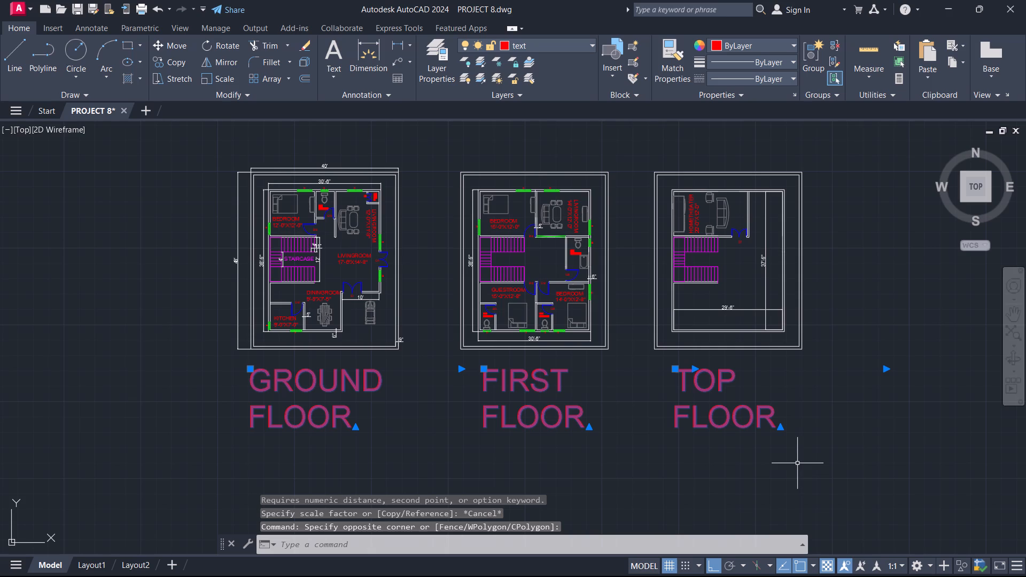
pyautogui.hotkey('ctrl', '1')
pyautogui.moveTo(709, 384); pyautogui.dragTo(541, 316)
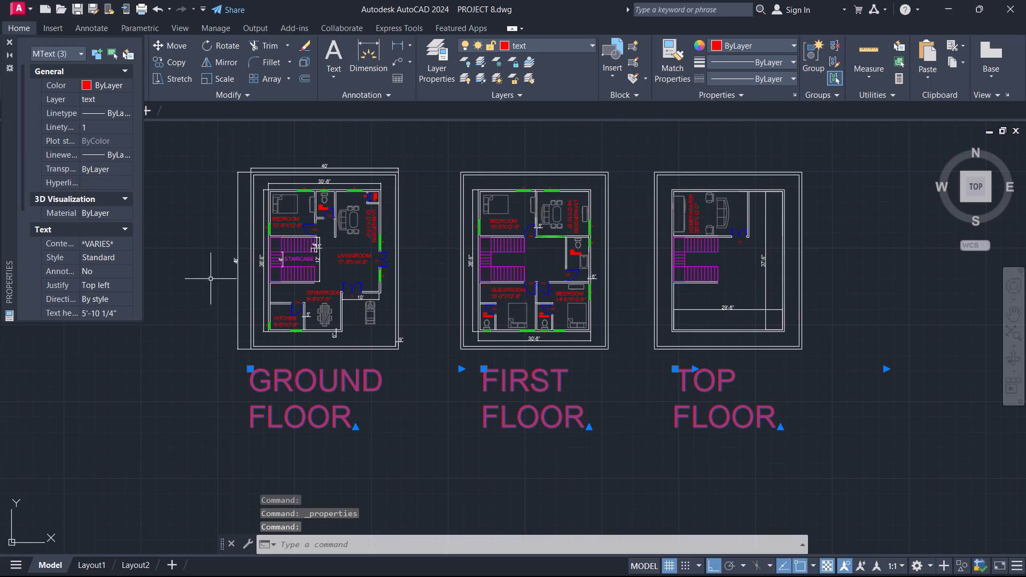
pyautogui.scroll(-2, 97, 269)
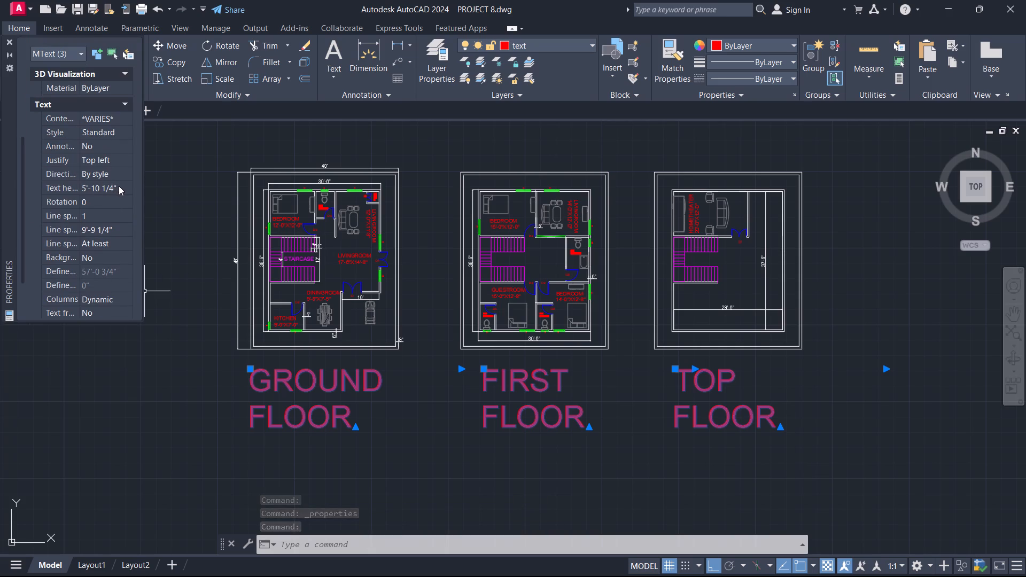
pyautogui.click(120, 186)
pyautogui.press('BackSpace')
pyautogui.press('BackSpace')
pyautogui.press('BackSpace')
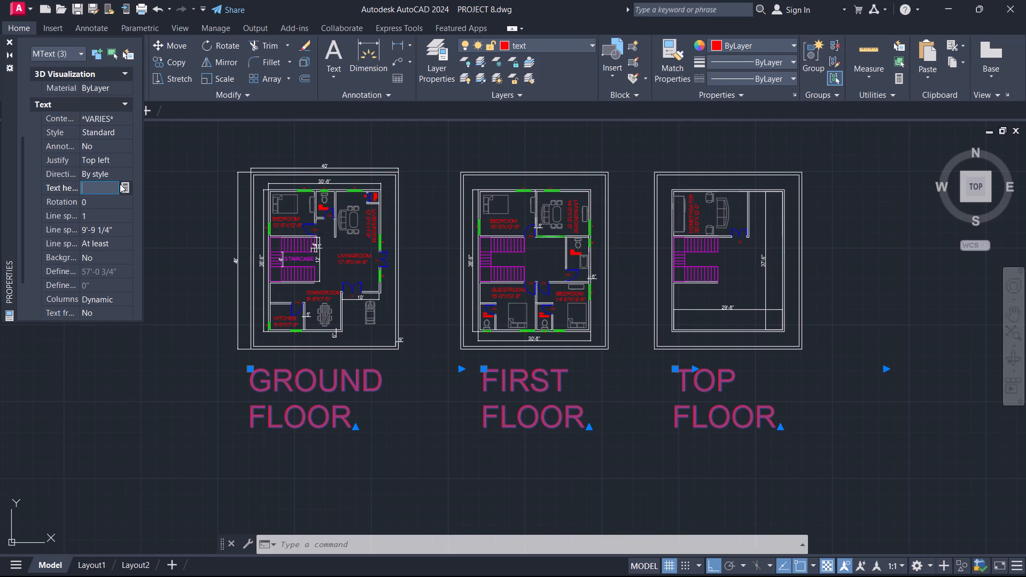
pyautogui.press('2')
pyautogui.press("'")
pyautogui.press('Return')
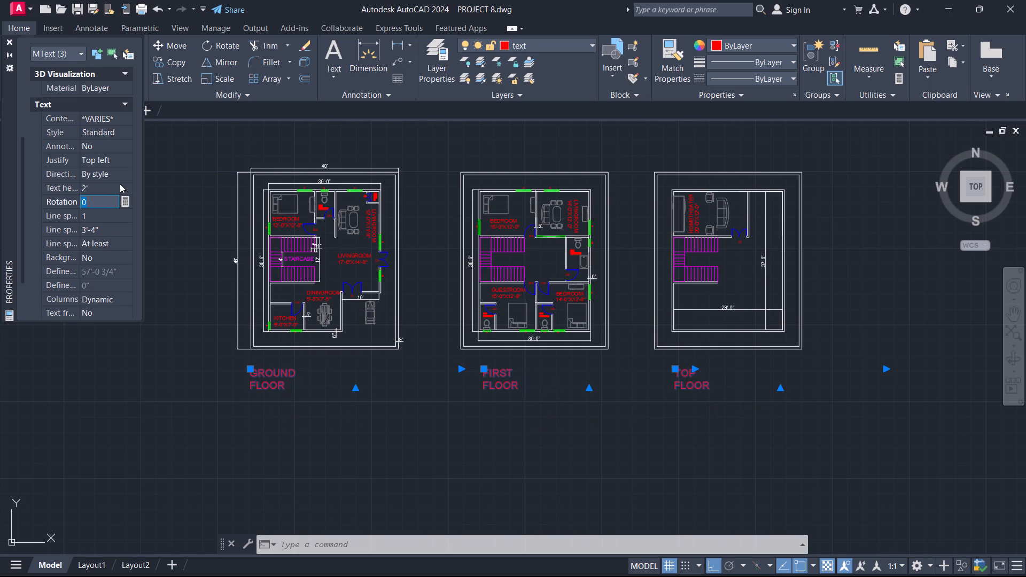
pyautogui.click(7, 40)
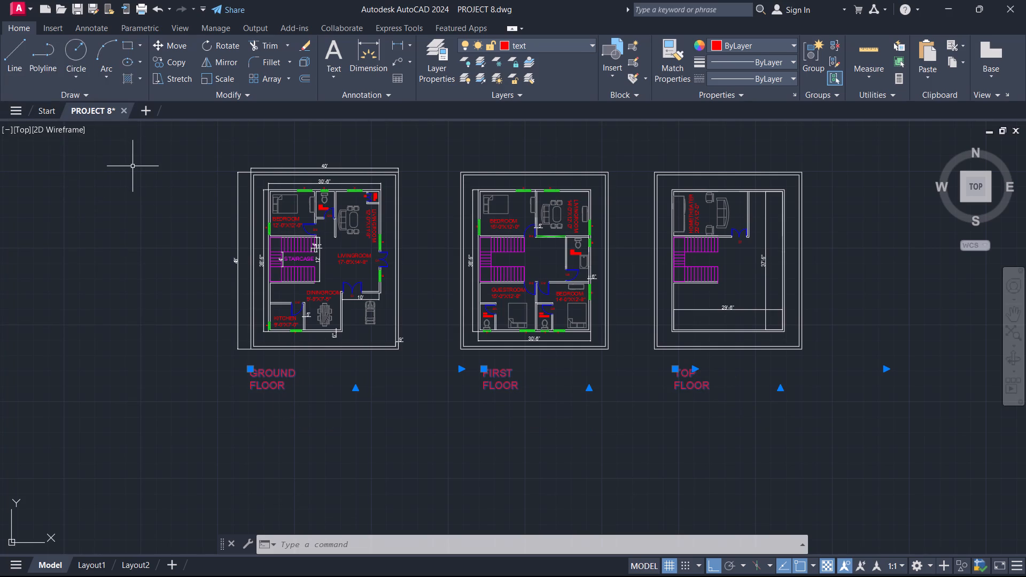
pyautogui.press('Escape')
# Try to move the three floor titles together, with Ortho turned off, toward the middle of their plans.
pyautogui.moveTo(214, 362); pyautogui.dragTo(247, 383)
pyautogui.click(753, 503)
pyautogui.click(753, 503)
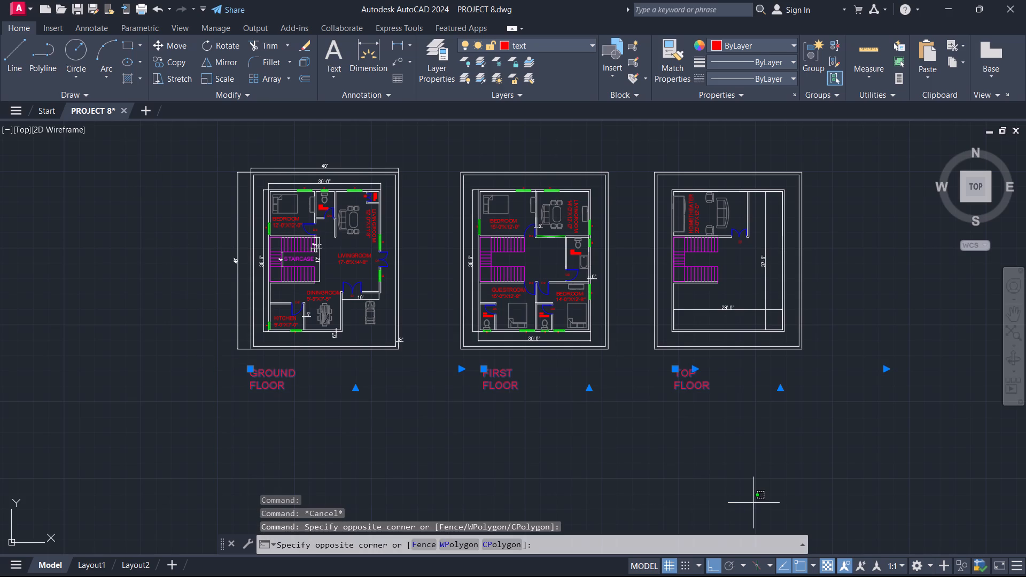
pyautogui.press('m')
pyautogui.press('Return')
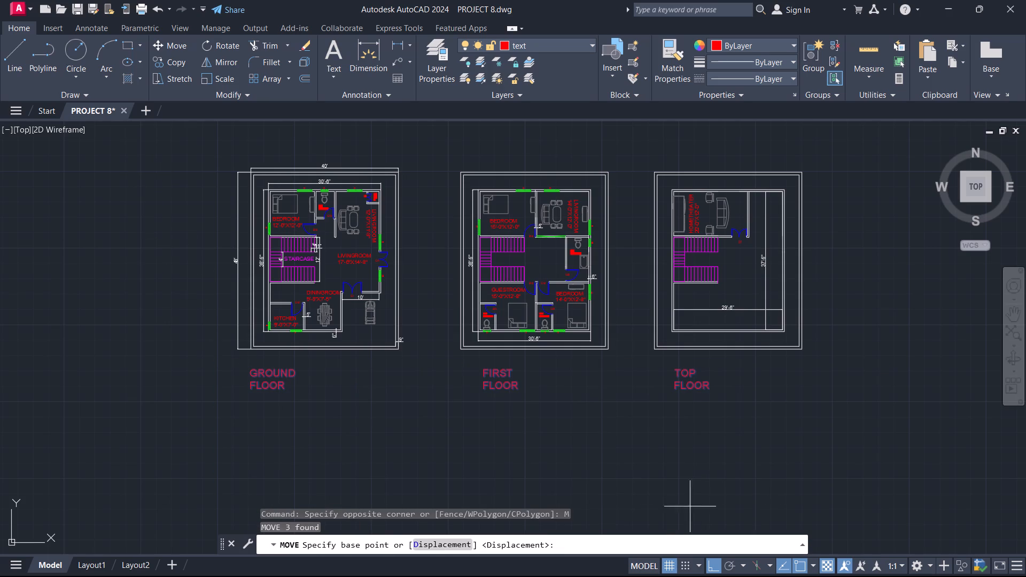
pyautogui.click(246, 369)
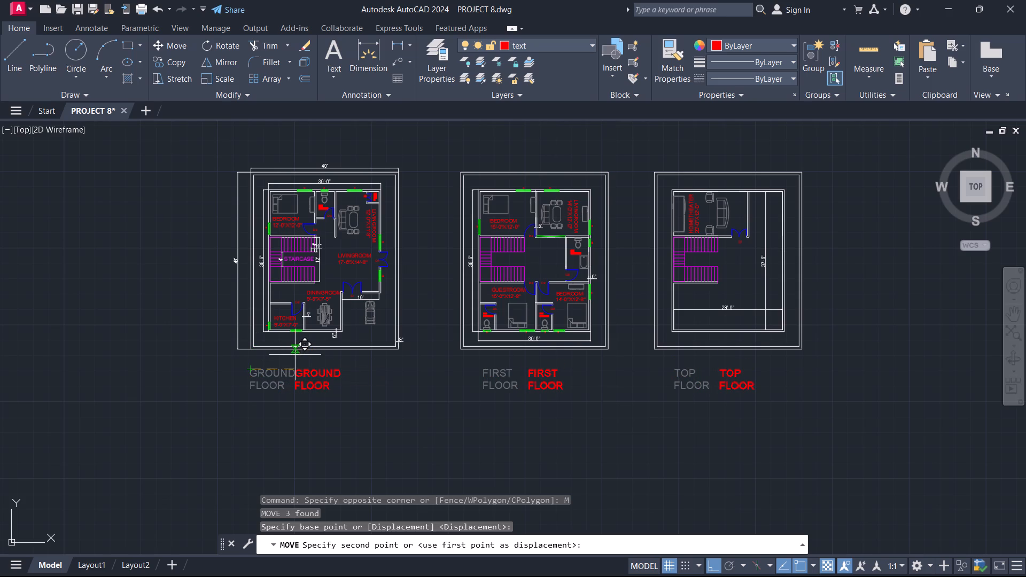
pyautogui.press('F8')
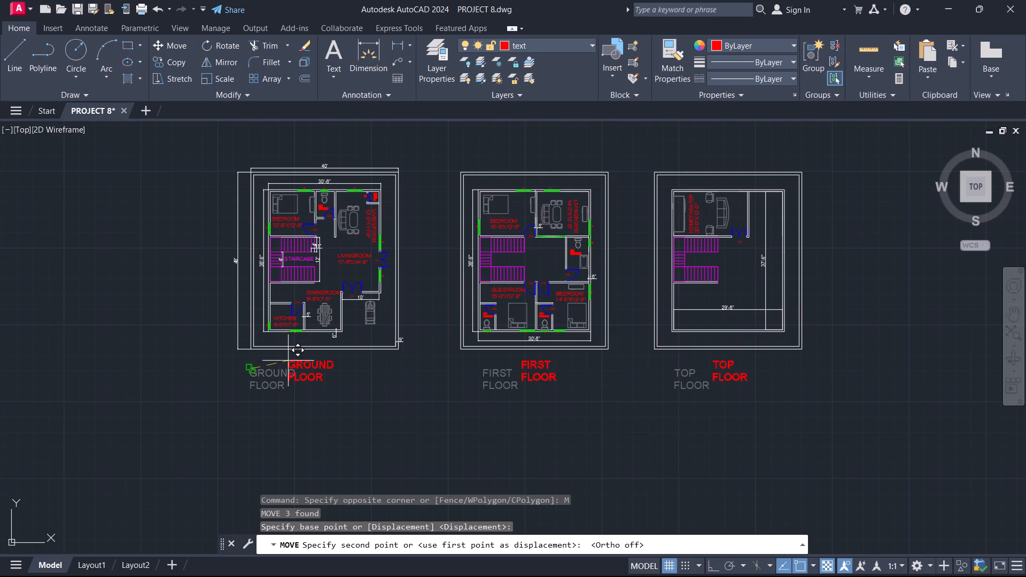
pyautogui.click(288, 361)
# Move the three floor titles together to the right and slightly up, more centrally beneath their plans and closer to the plot boundaries.
pyautogui.click(235, 363)
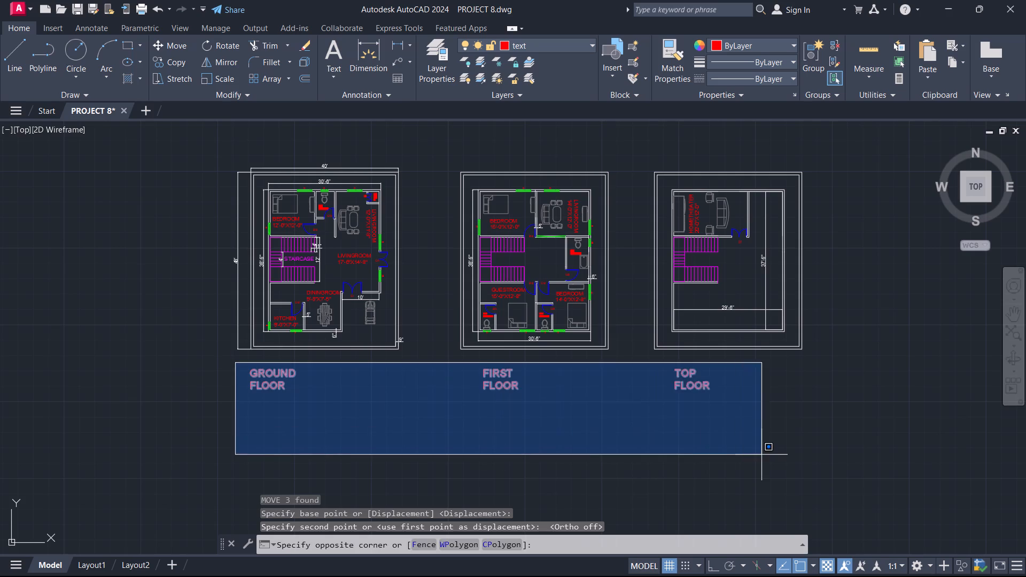
pyautogui.click(761, 455)
pyautogui.press('m')
pyautogui.press('Return')
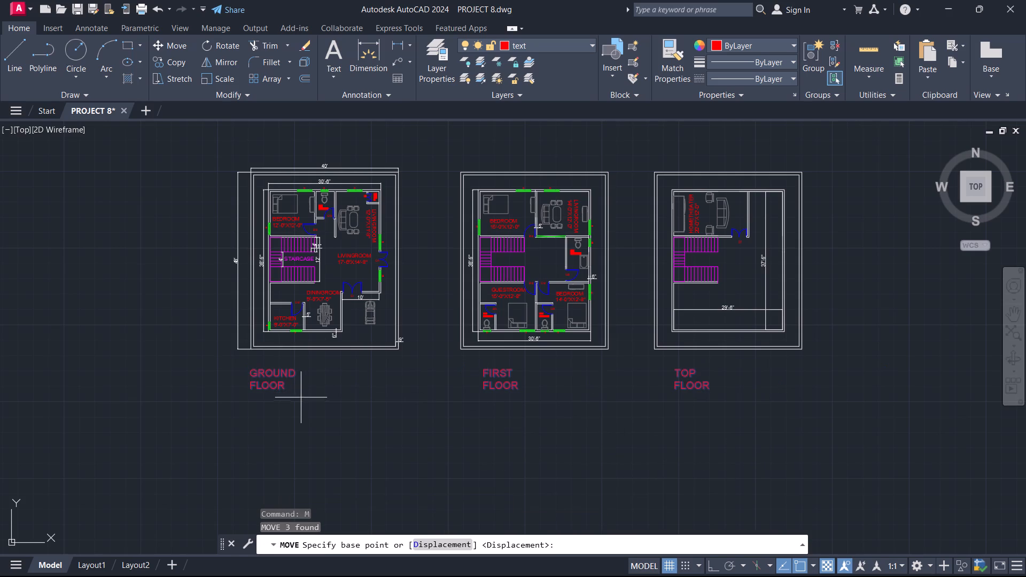
pyautogui.click(244, 370)
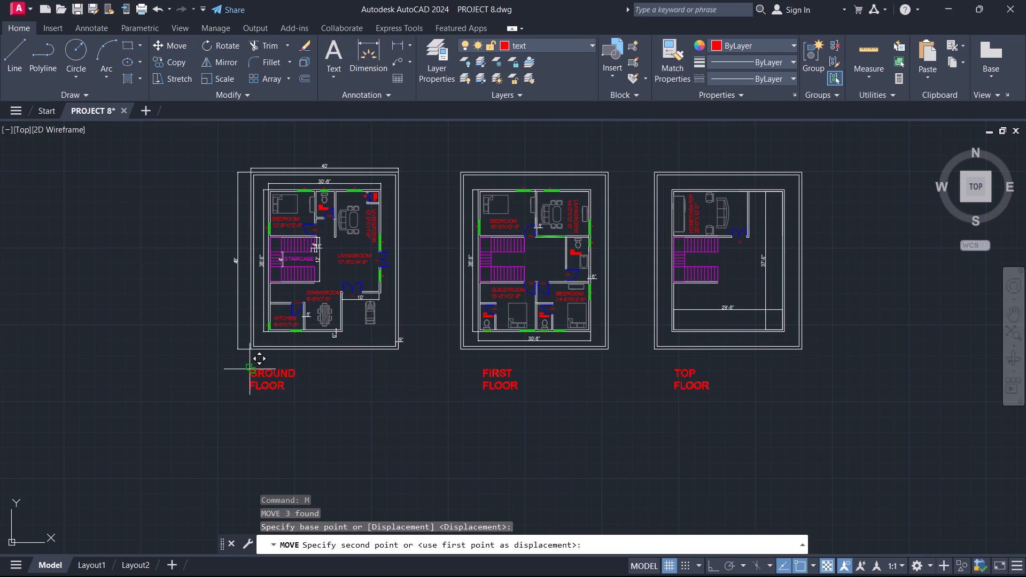
pyautogui.scroll(2, 308, 364)
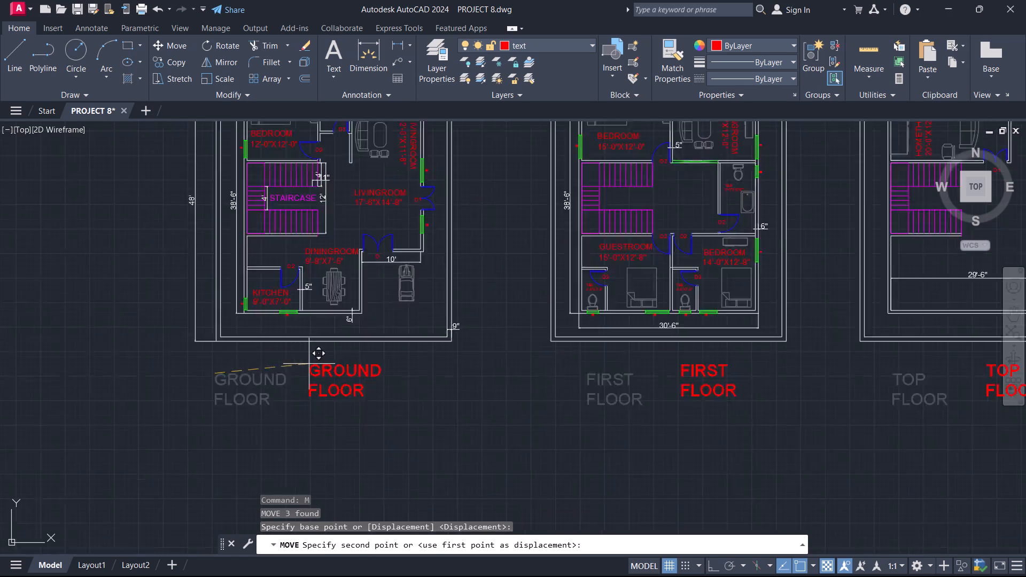
pyautogui.scroll(1, 309, 364)
pyautogui.click(263, 349)
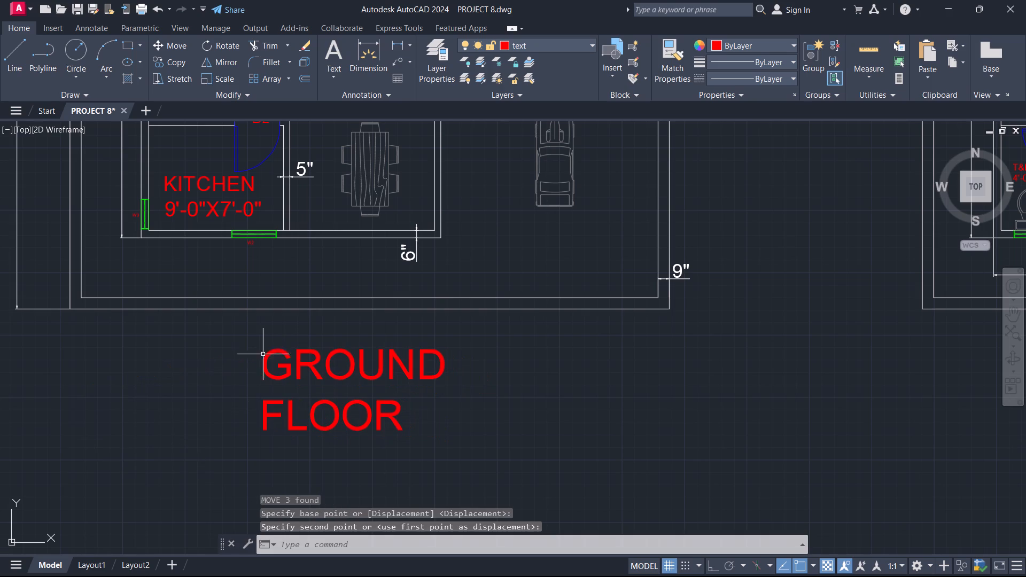
pyautogui.scroll(-3, 285, 375)
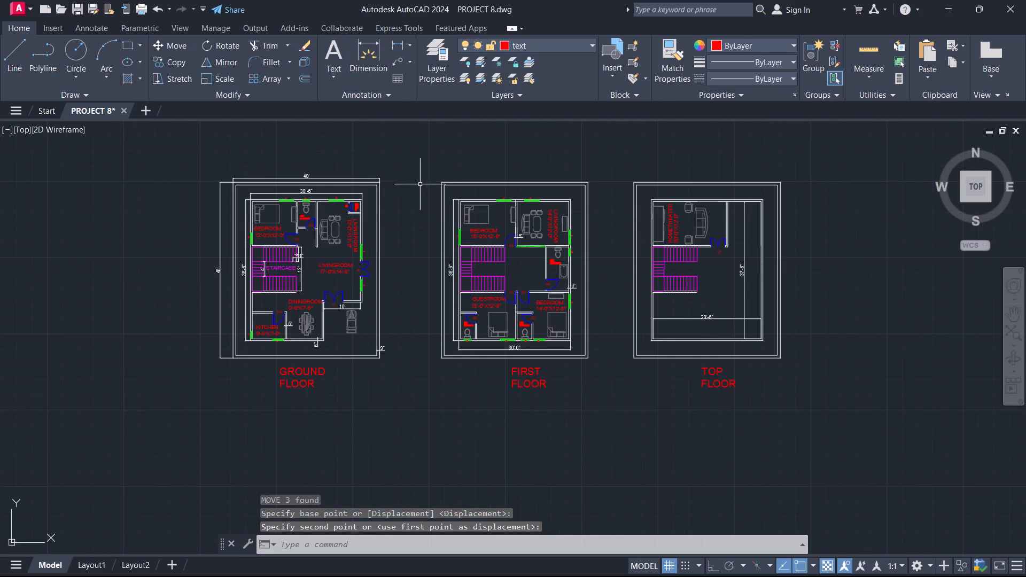
pyautogui.scroll(1, 419, 184)
pyautogui.moveTo(418, 246); pyautogui.dragTo(376, 249, button='middle')
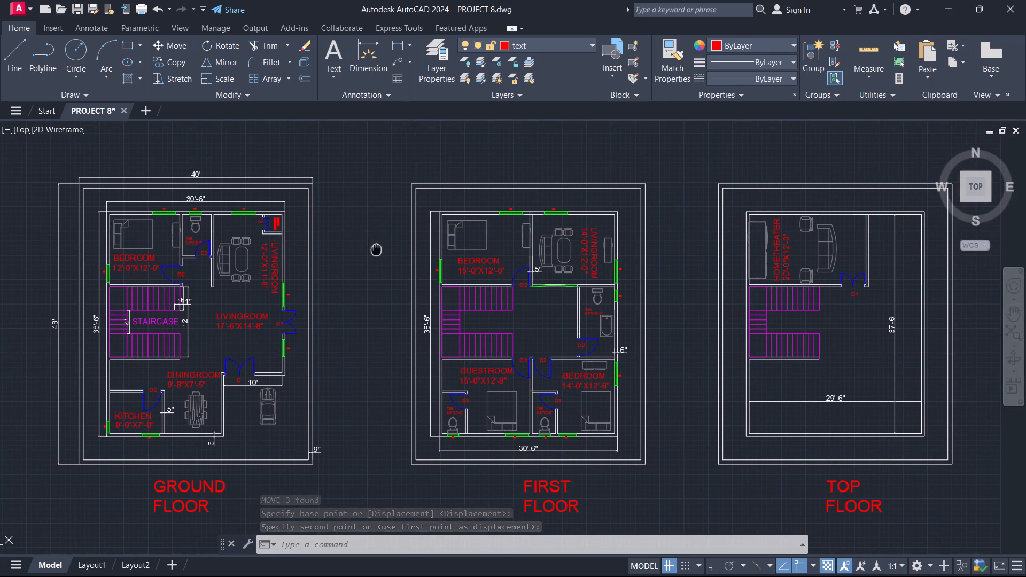
pyautogui.moveTo(376, 249); pyautogui.dragTo(376, 250, button='middle')
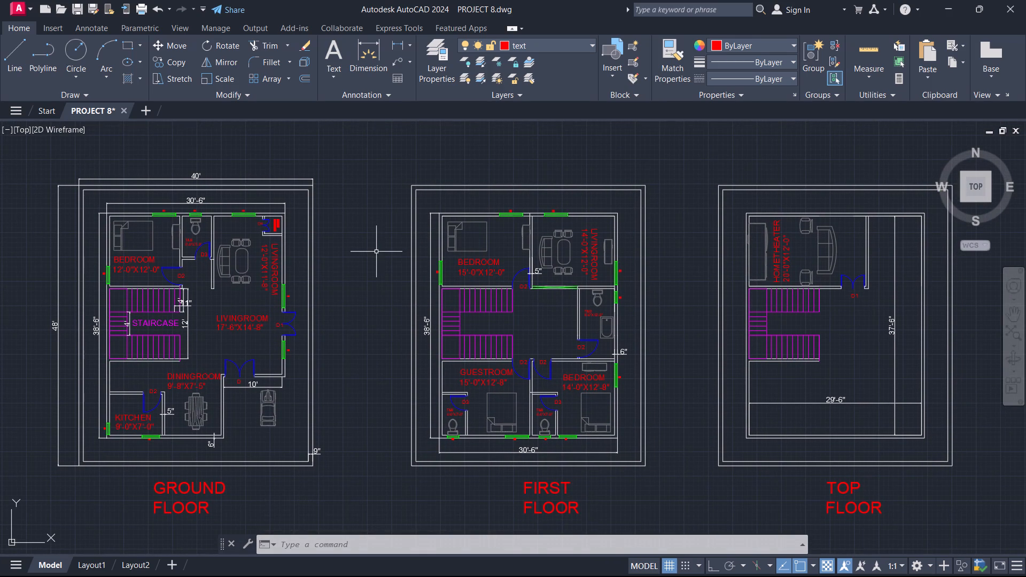
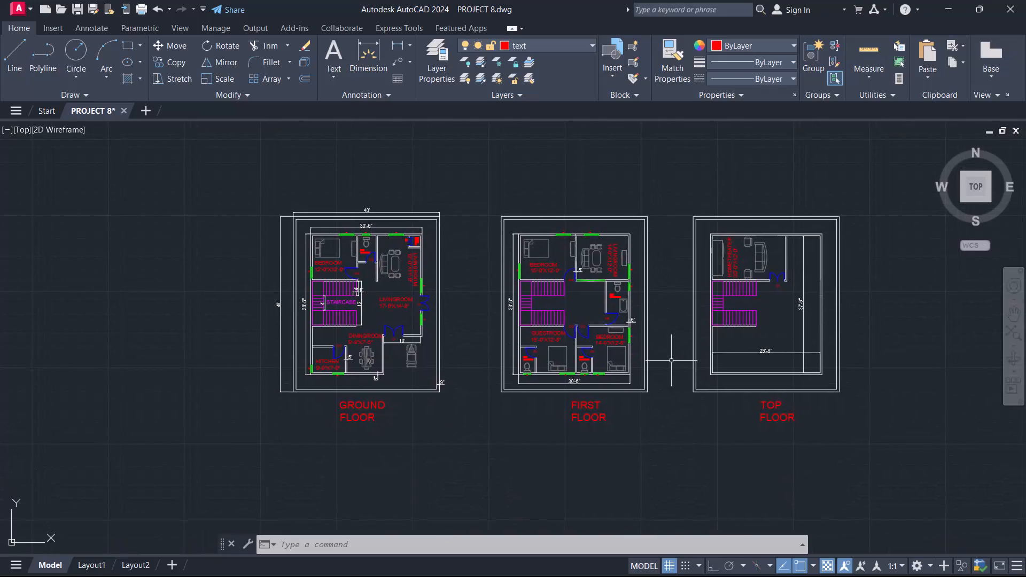
# Save the PROJECT 8 drawing with the ground, first and top floor plans.
pyautogui.scroll(1, 671, 361)
pyautogui.moveTo(673, 321); pyautogui.dragTo(679, 343, button='middle')
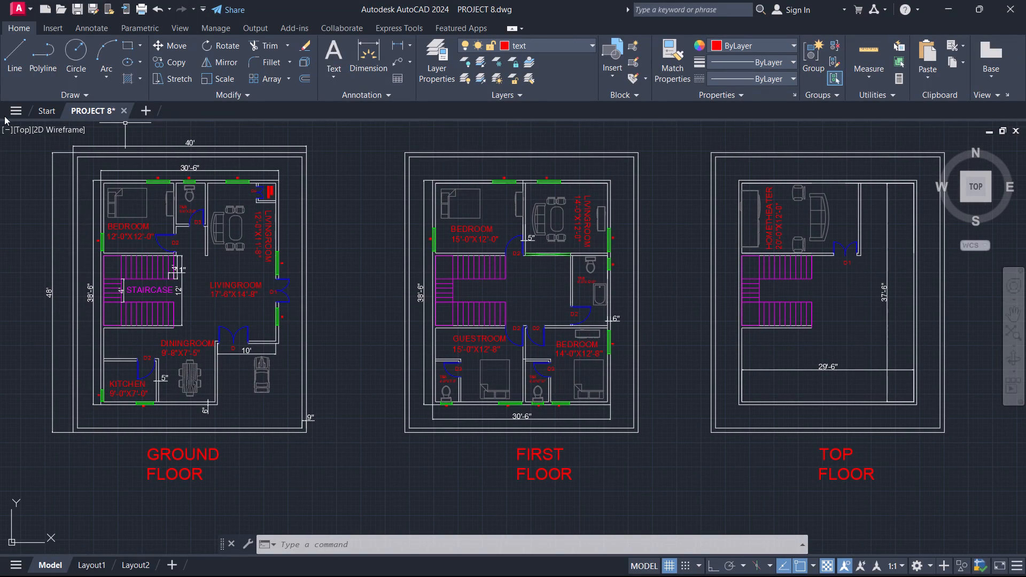
pyautogui.click(21, 113)
pyautogui.click(28, 243)
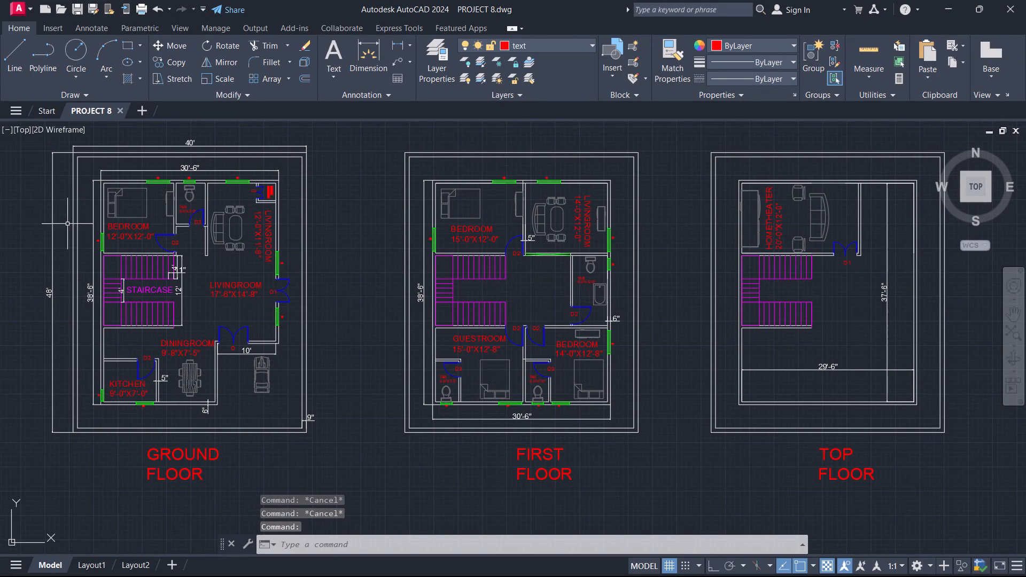
# Examine the ground floor plan, including its room labels, staircase, doors, windows, furniture and dimensions.
pyautogui.moveTo(339, 243); pyautogui.dragTo(422, 263, button='middle')
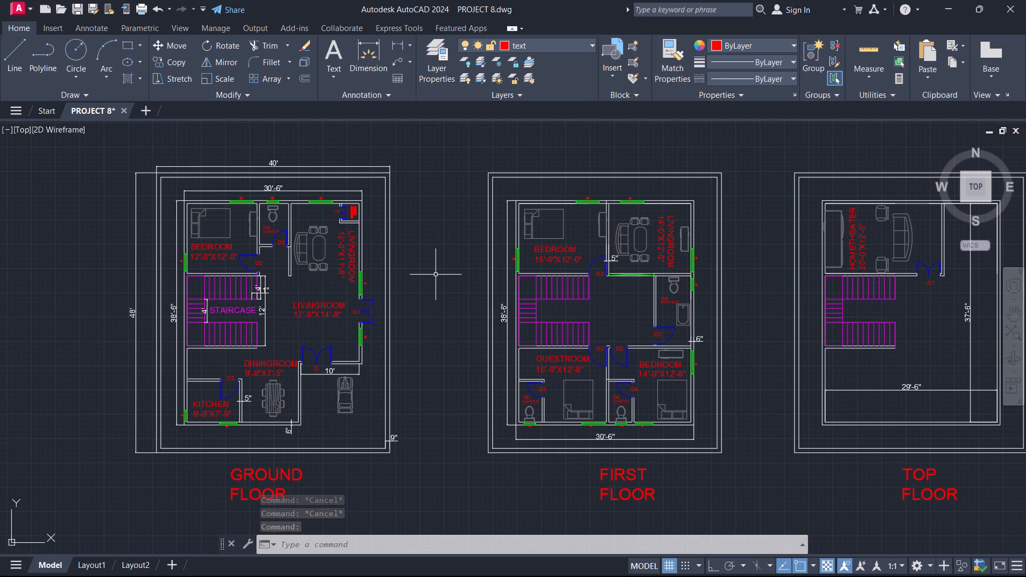
pyautogui.moveTo(441, 294); pyautogui.dragTo(423, 282, button='middle')
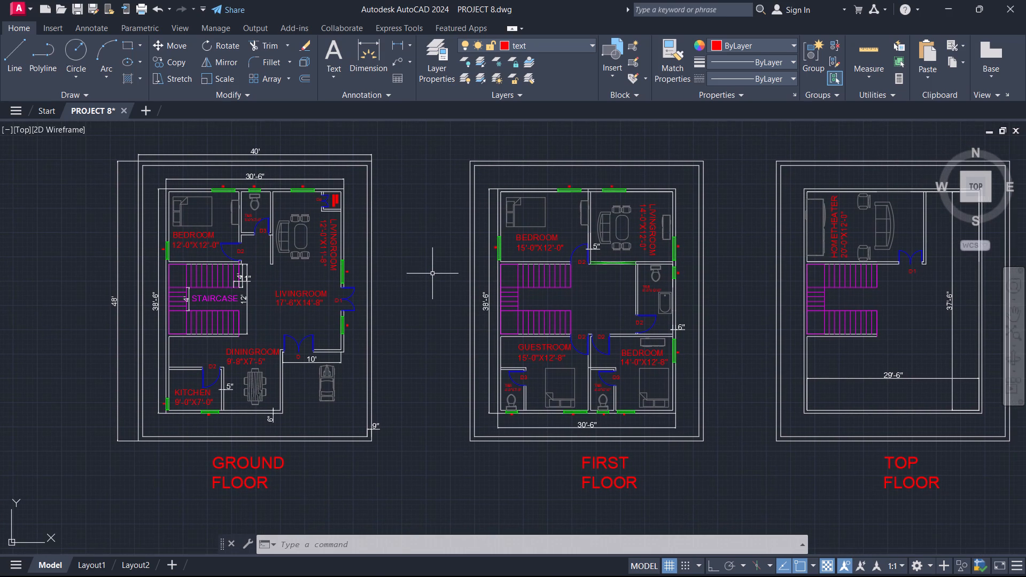
pyautogui.moveTo(439, 262); pyautogui.dragTo(418, 267, button='middle')
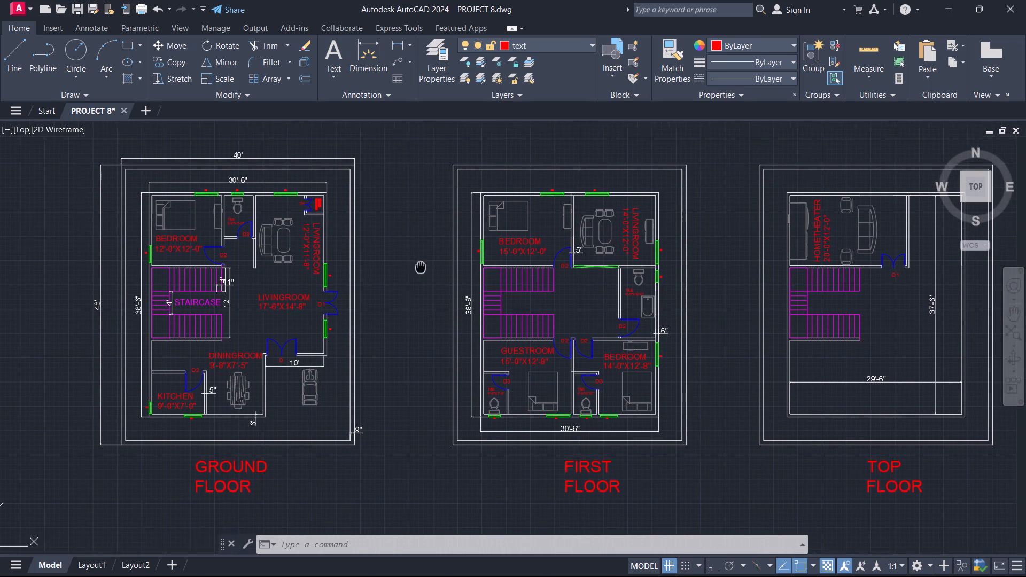
pyautogui.moveTo(418, 267); pyautogui.dragTo(418, 267, button='middle')
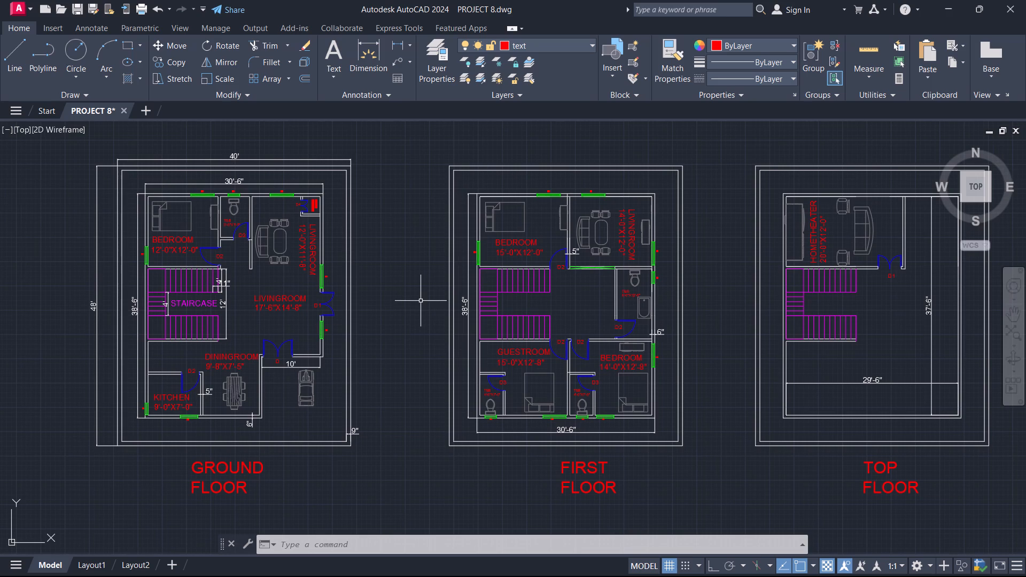
pyautogui.scroll(-1, 677, 339)
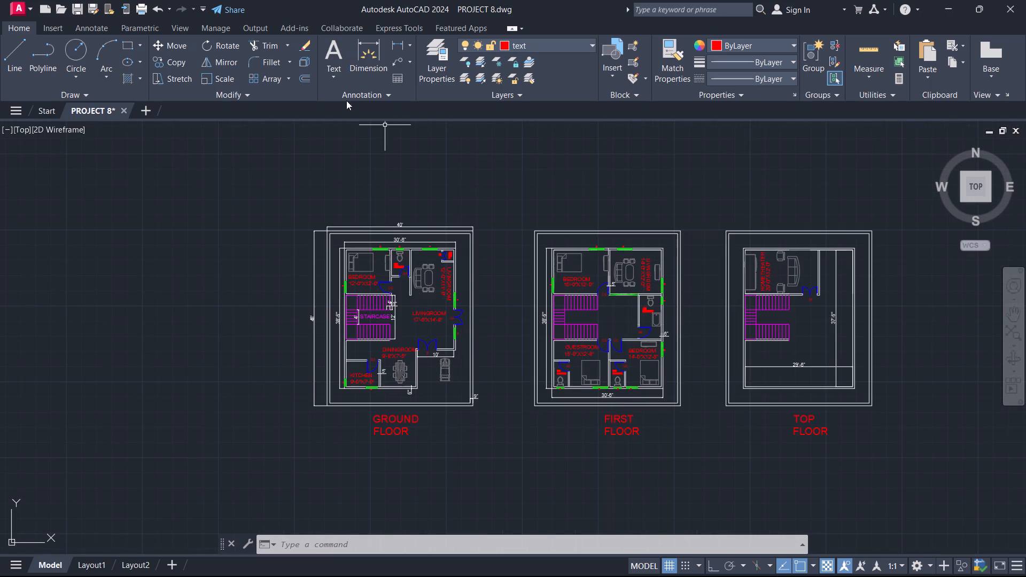
pyautogui.scroll(1, 481, 417)
pyautogui.moveTo(511, 328); pyautogui.dragTo(529, 356, button='middle')
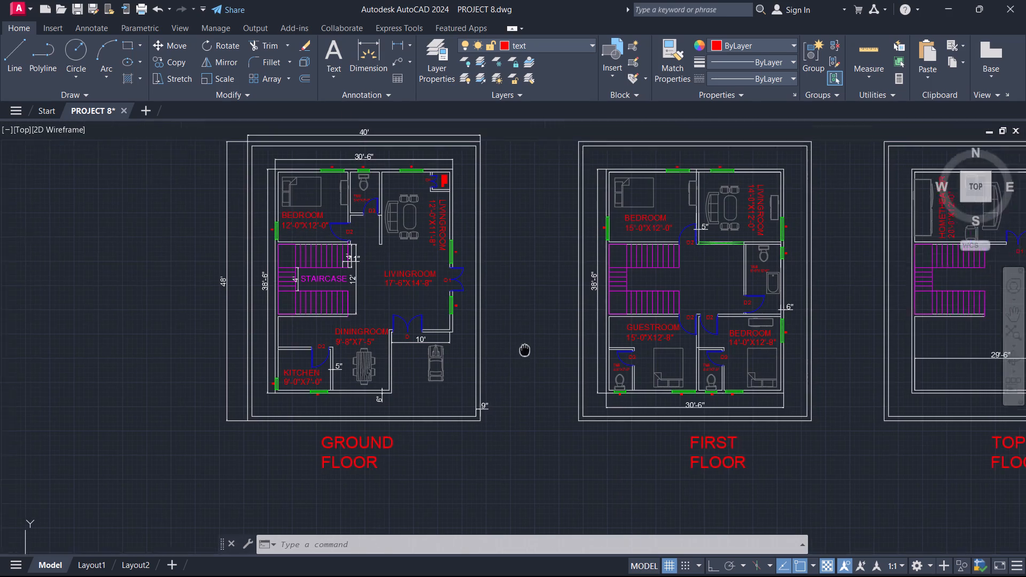
pyautogui.moveTo(529, 356); pyautogui.dragTo(628, 386, button='middle')
pyautogui.scroll(1, 597, 392)
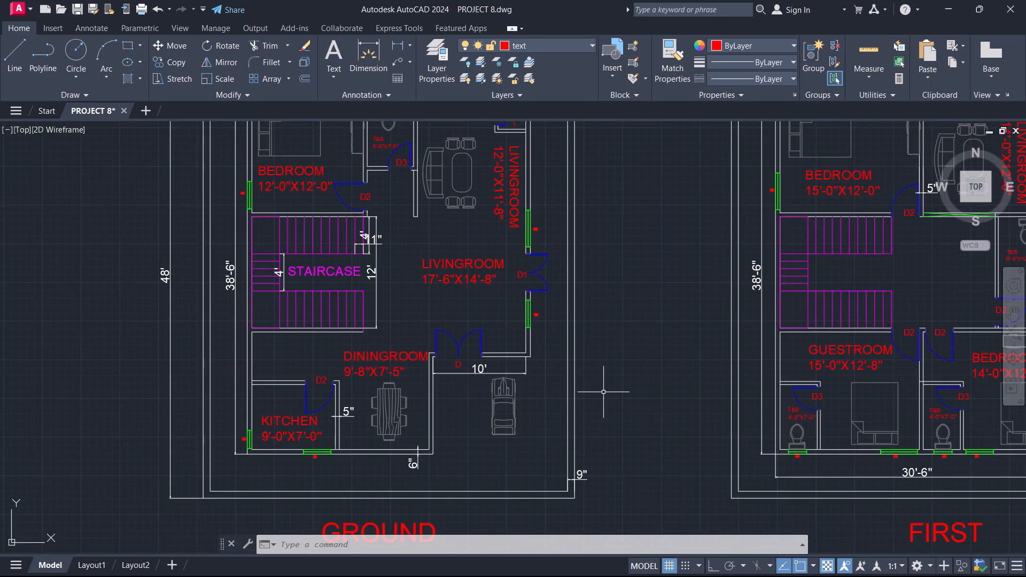
pyautogui.moveTo(604, 392); pyautogui.dragTo(721, 440, button='middle')
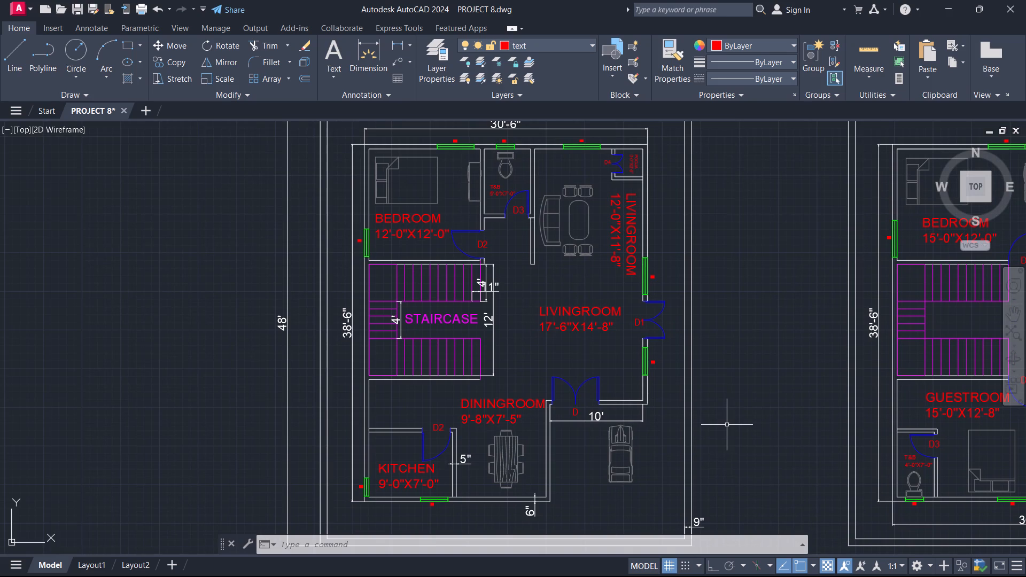
pyautogui.scroll(-1, 727, 417)
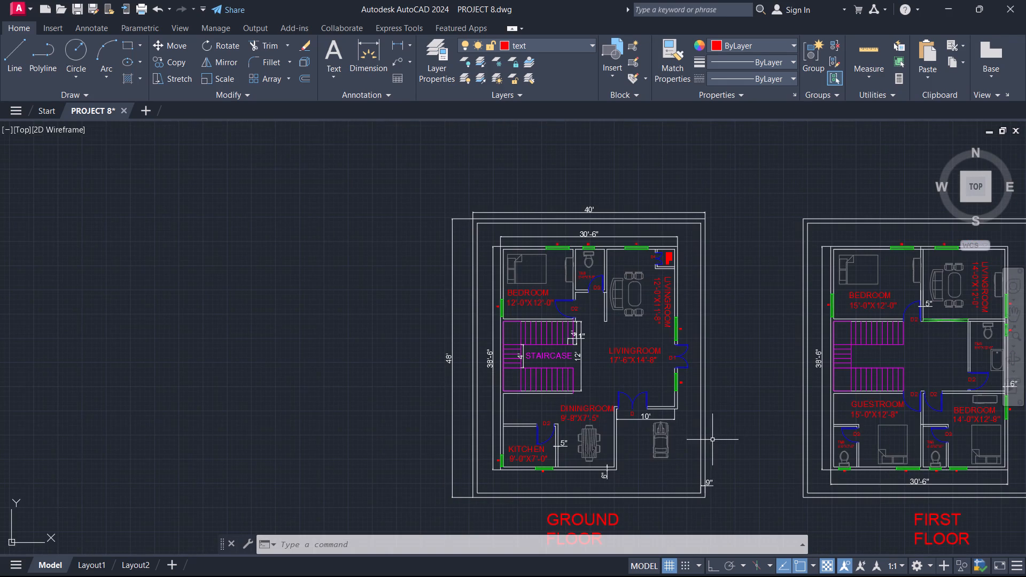
pyautogui.moveTo(722, 439); pyautogui.dragTo(700, 411, button='middle')
pyautogui.scroll(1, 699, 410)
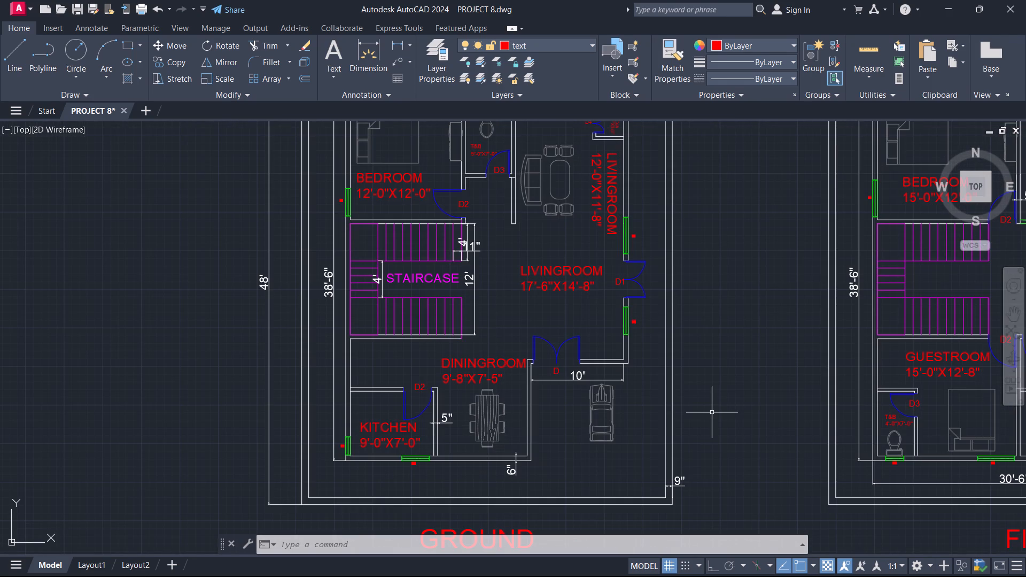
pyautogui.scroll(-1, 714, 407)
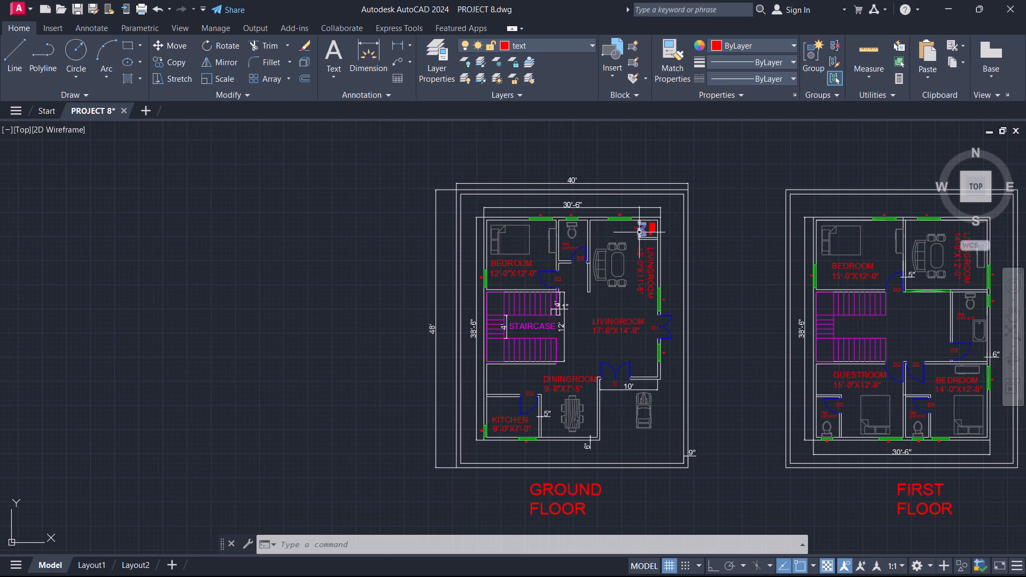
pyautogui.scroll(3, 653, 227)
pyautogui.scroll(-2, 655, 229)
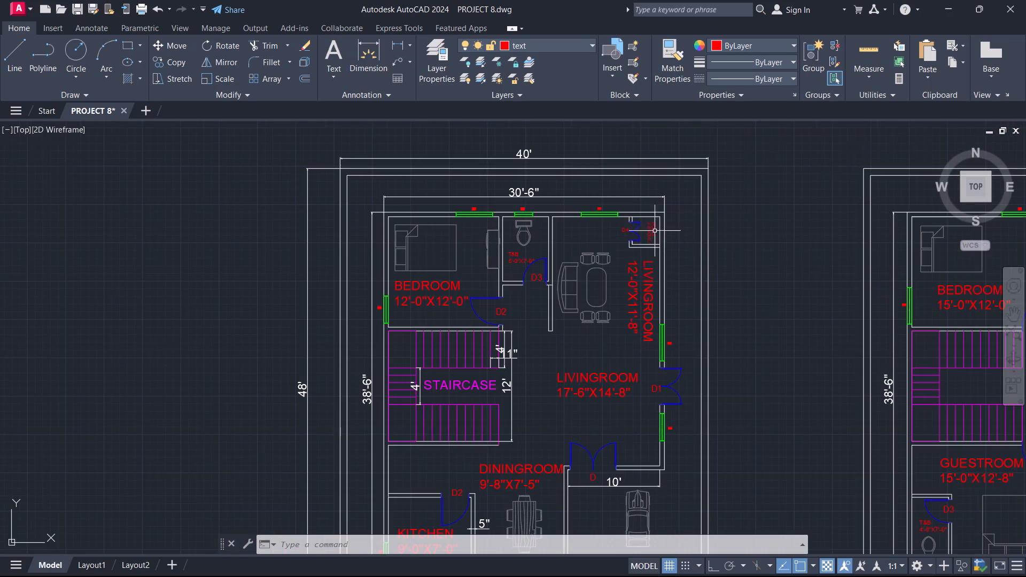
pyautogui.moveTo(615, 397); pyautogui.dragTo(614, 267, button='middle')
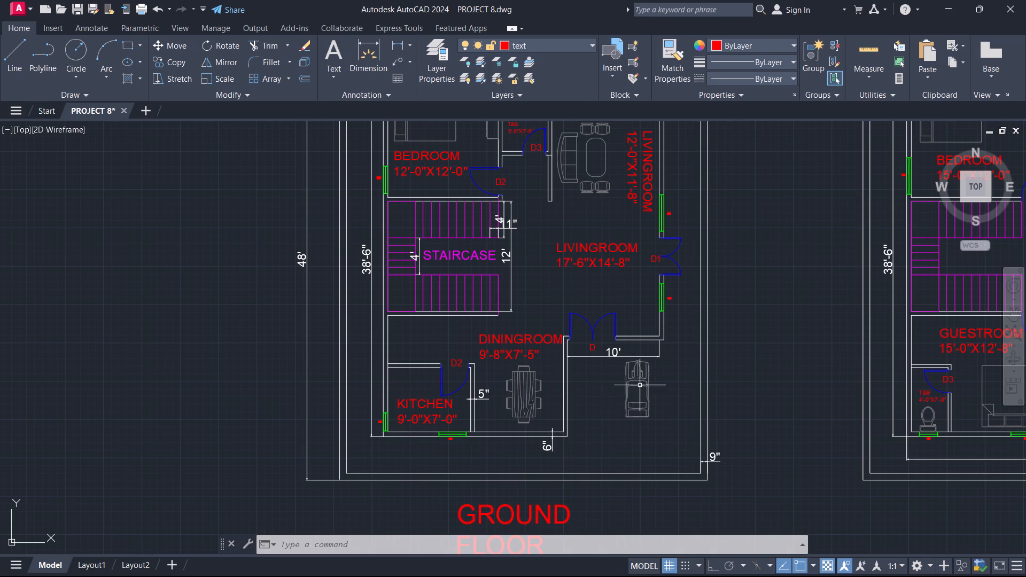
pyautogui.moveTo(542, 279); pyautogui.dragTo(583, 362, button='middle')
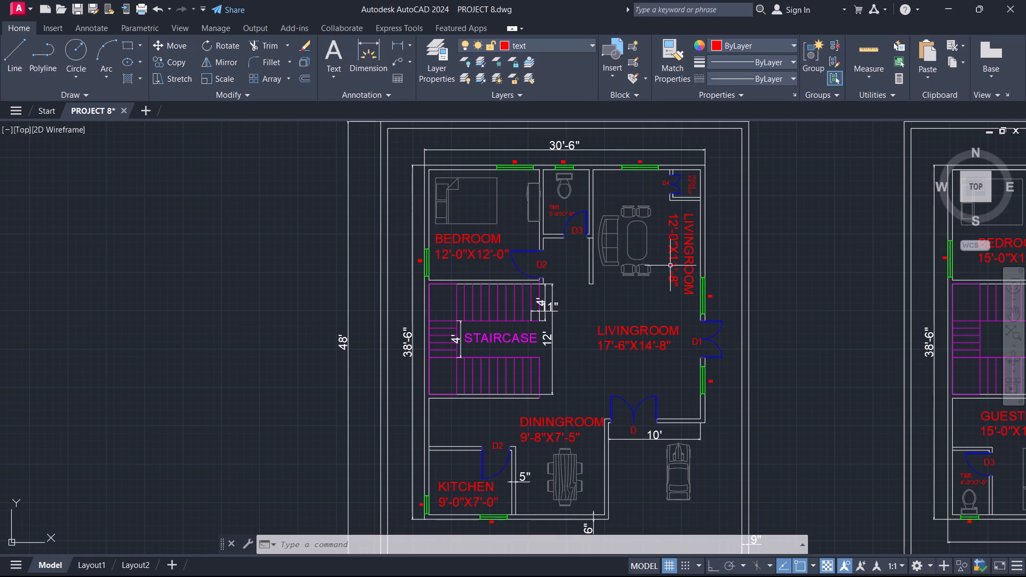
pyautogui.scroll(-1, 676, 261)
pyautogui.scroll(2, 635, 244)
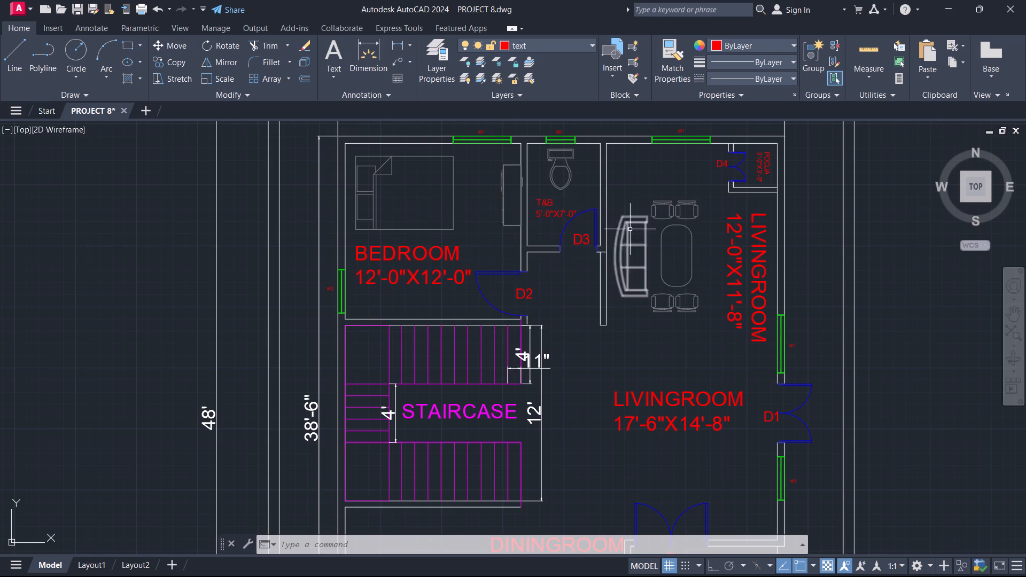
pyautogui.scroll(-1, 630, 230)
# Examine the first floor and top floor plans, including their rooms, doors, staircases and overall dimensions.
pyautogui.moveTo(825, 245); pyautogui.dragTo(428, 212, button='middle')
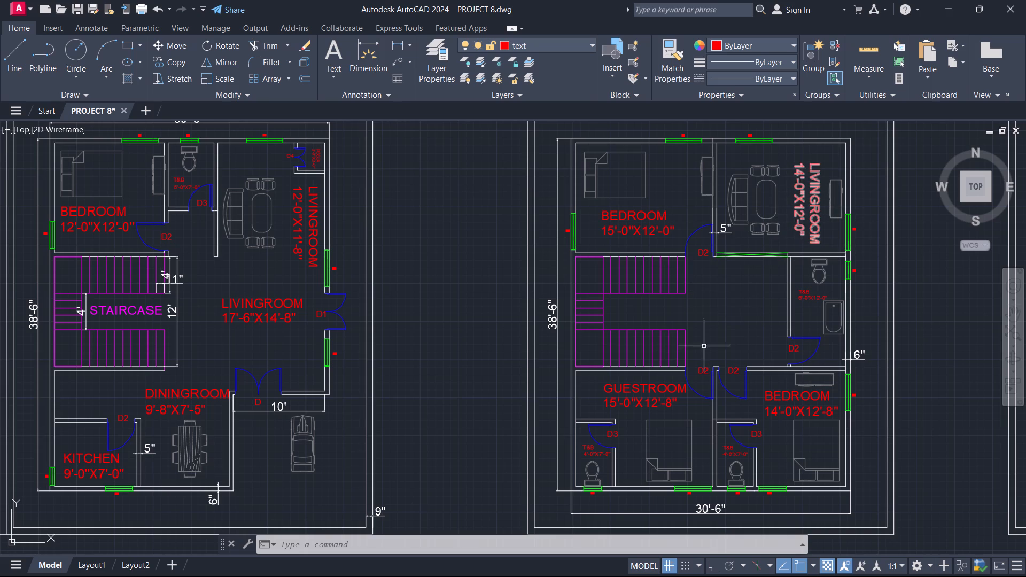
pyautogui.scroll(-1, 749, 296)
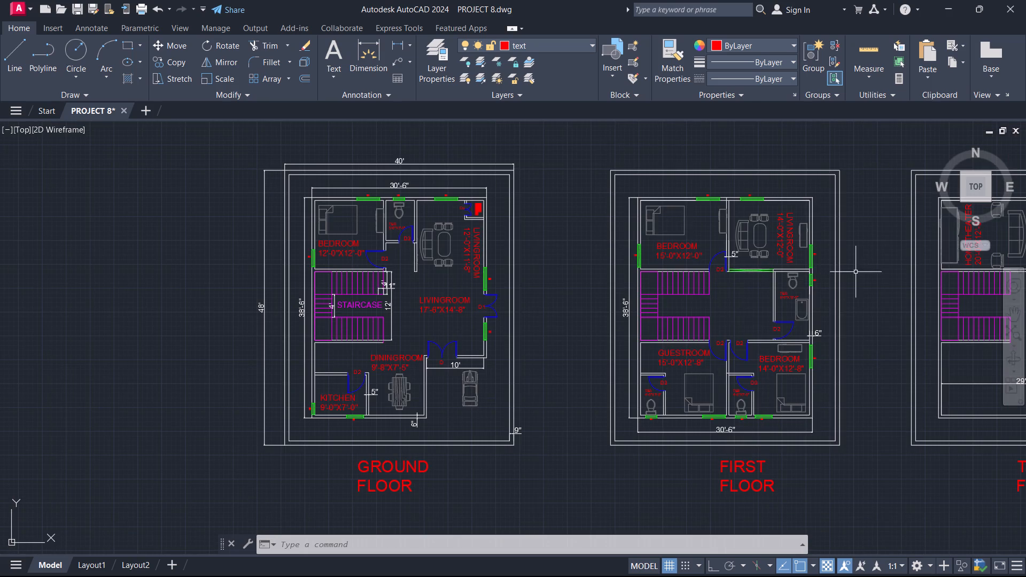
pyautogui.moveTo(863, 274); pyautogui.dragTo(594, 268, button='middle')
pyautogui.scroll(1, 724, 240)
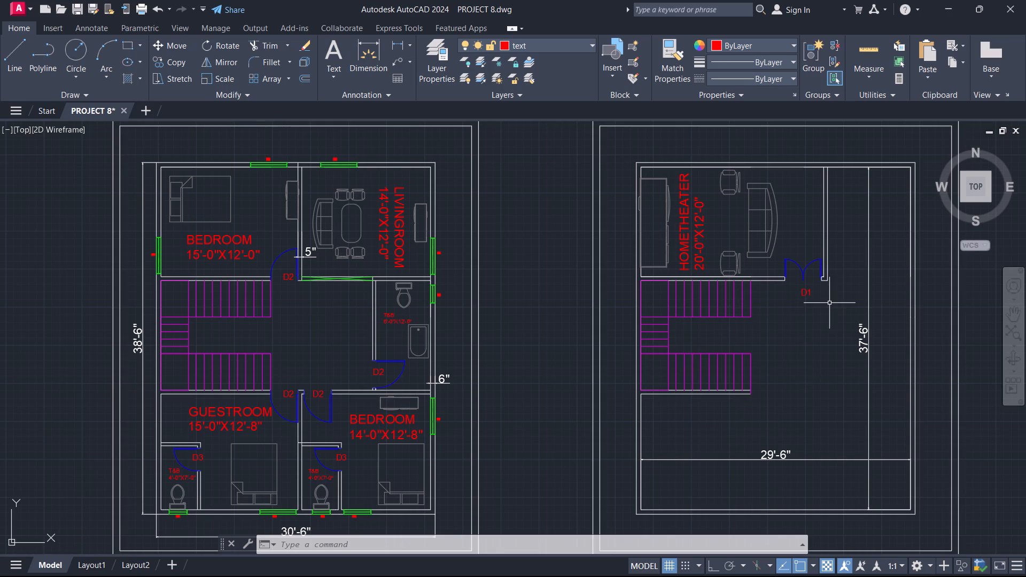
pyautogui.scroll(-1, 773, 418)
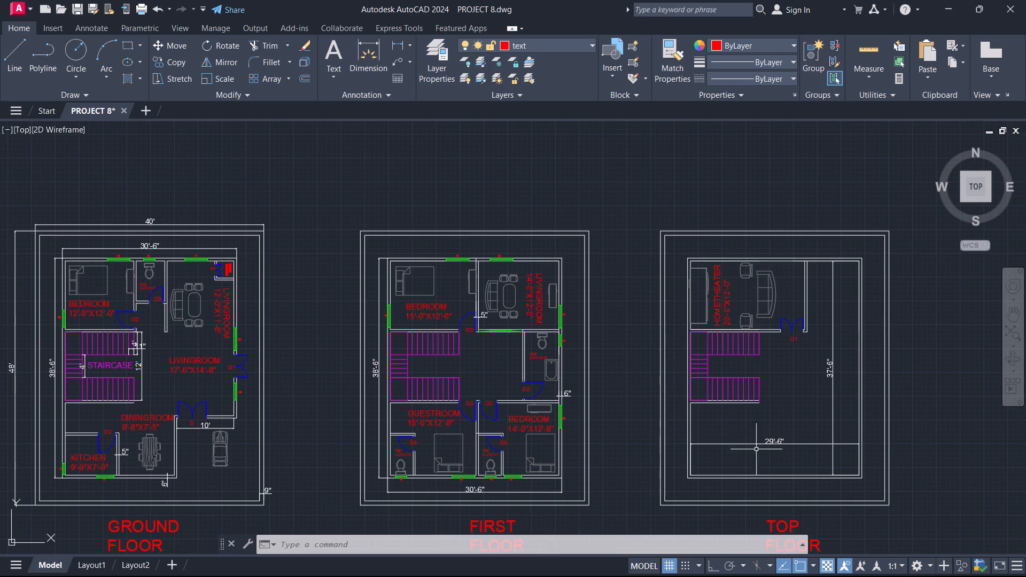
pyautogui.moveTo(755, 447); pyautogui.dragTo(819, 369, button='middle')
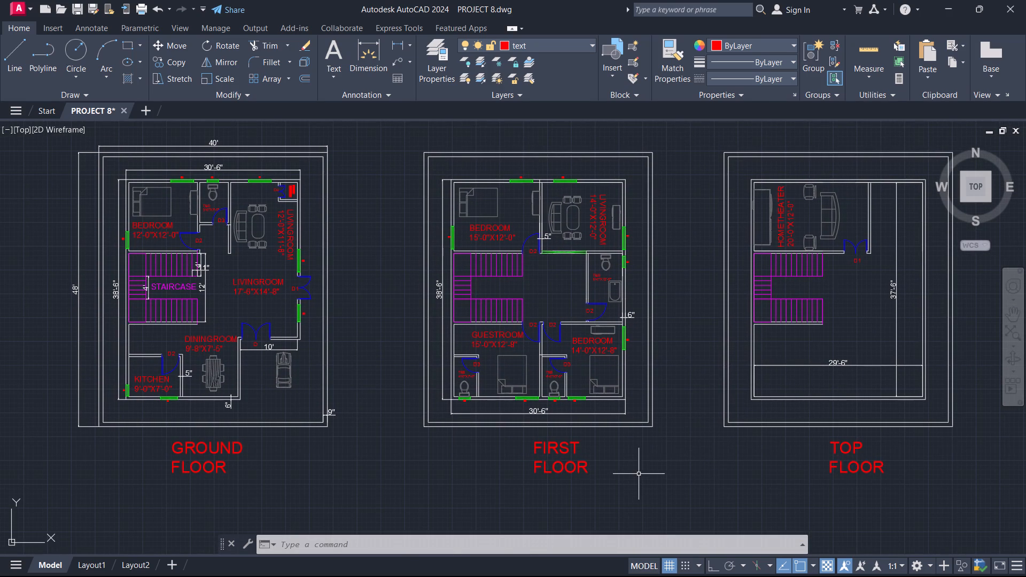
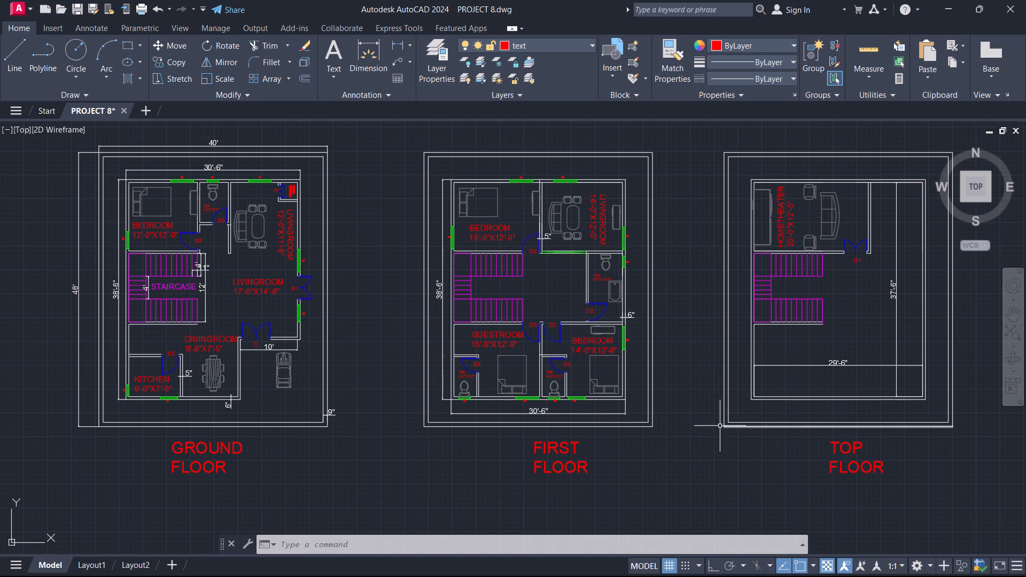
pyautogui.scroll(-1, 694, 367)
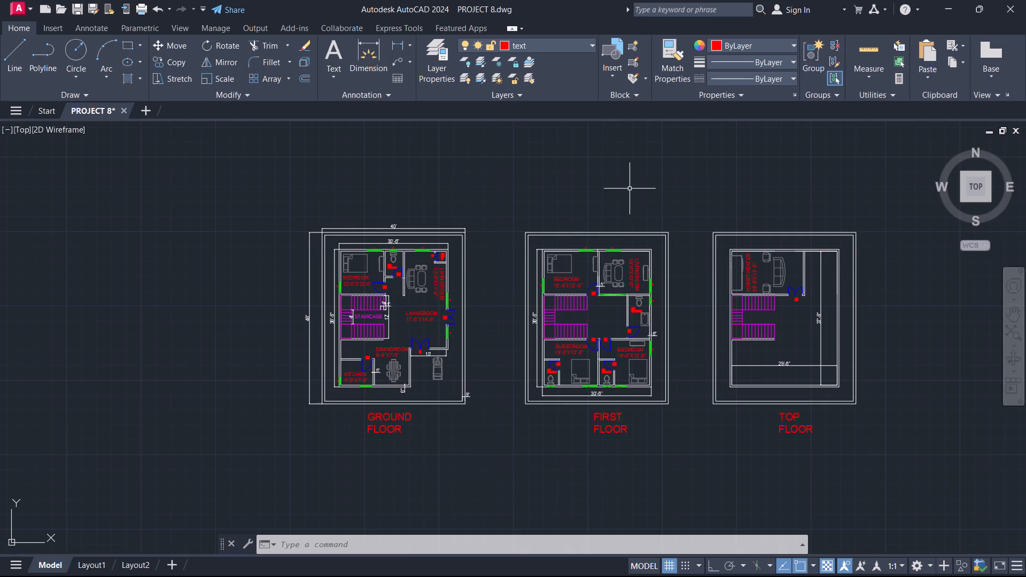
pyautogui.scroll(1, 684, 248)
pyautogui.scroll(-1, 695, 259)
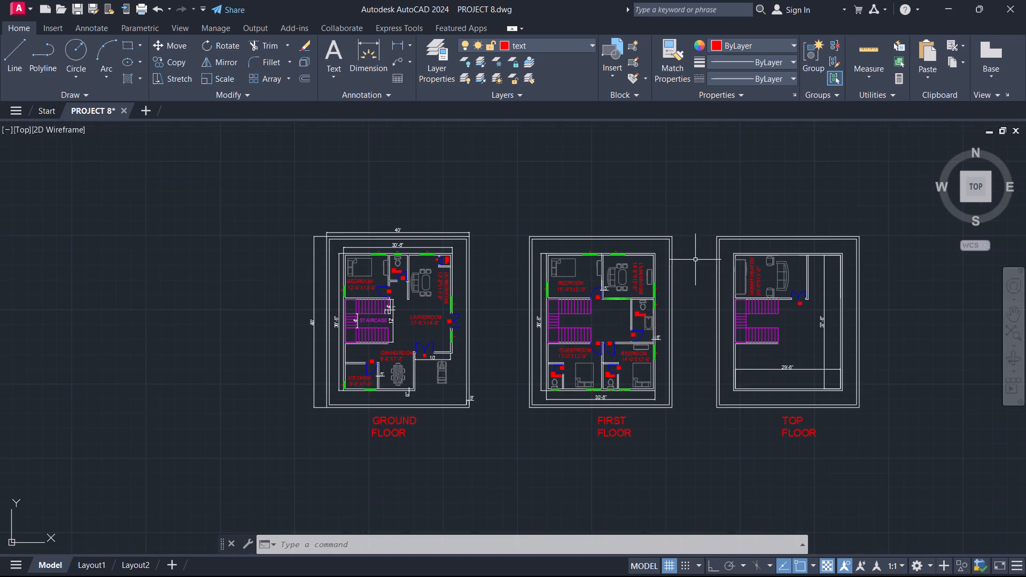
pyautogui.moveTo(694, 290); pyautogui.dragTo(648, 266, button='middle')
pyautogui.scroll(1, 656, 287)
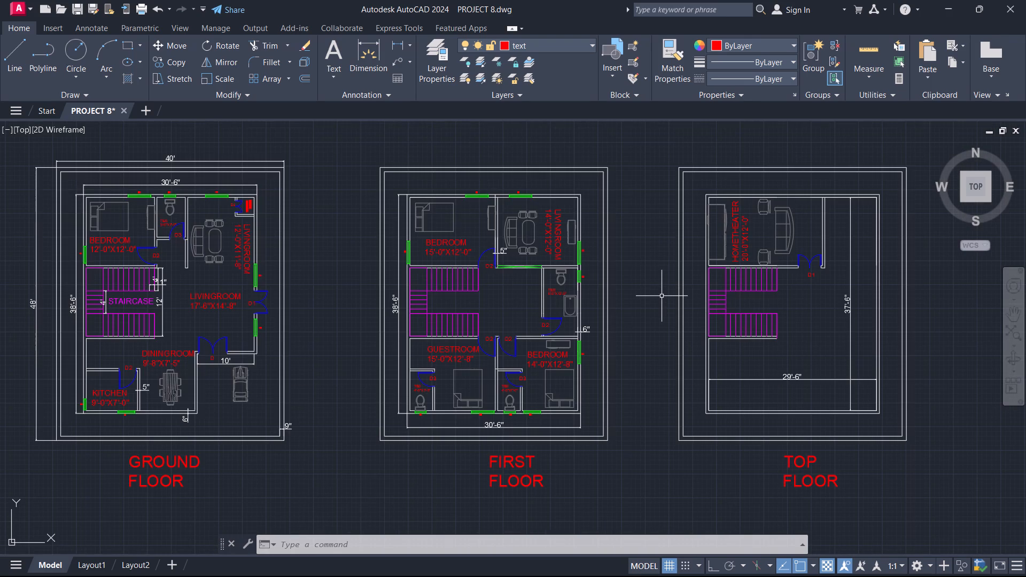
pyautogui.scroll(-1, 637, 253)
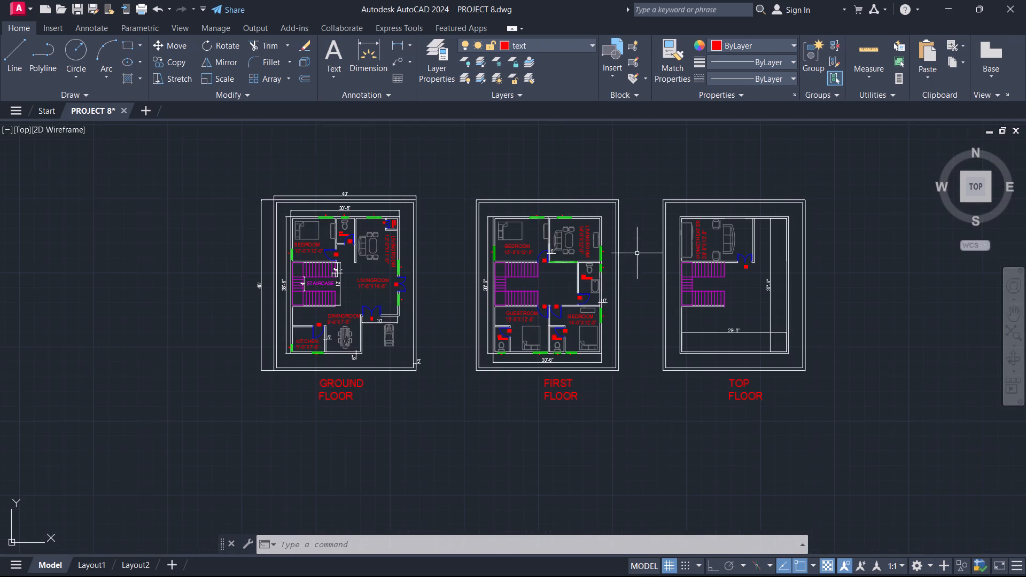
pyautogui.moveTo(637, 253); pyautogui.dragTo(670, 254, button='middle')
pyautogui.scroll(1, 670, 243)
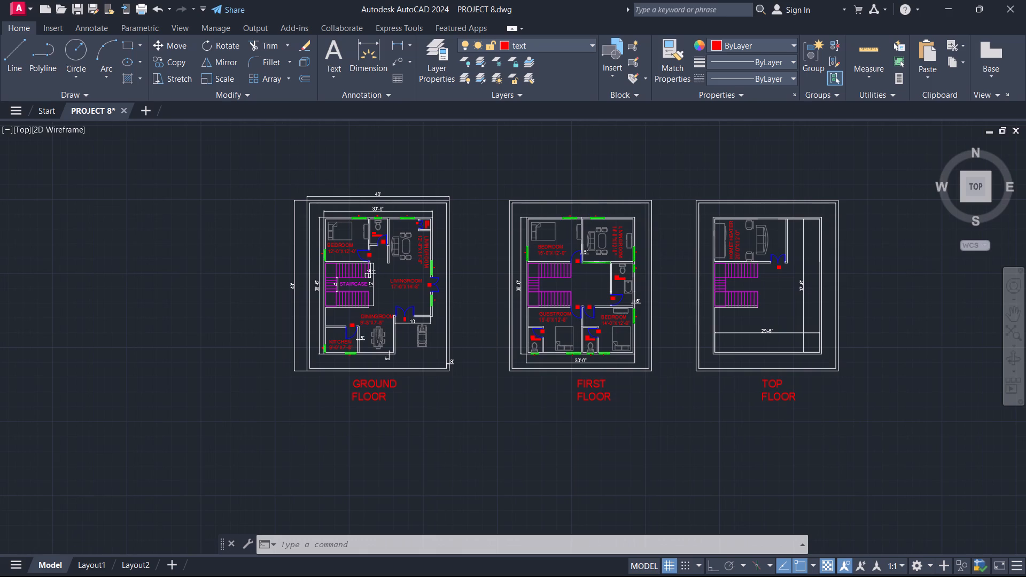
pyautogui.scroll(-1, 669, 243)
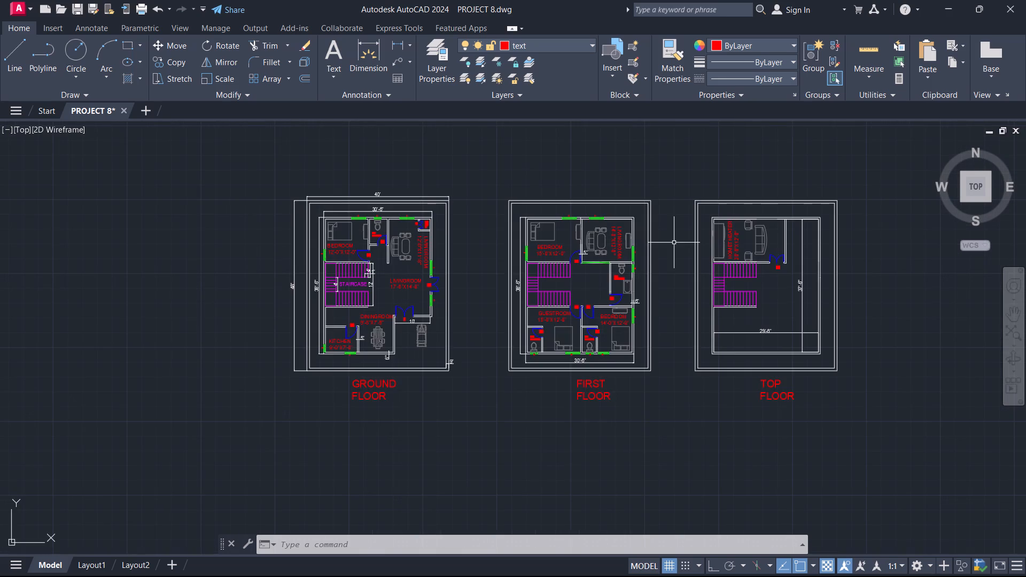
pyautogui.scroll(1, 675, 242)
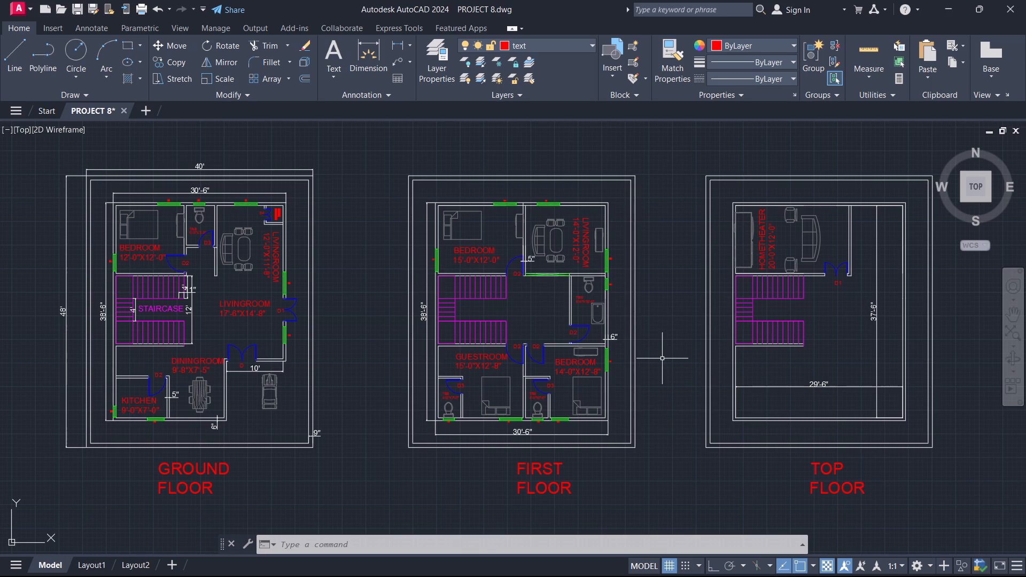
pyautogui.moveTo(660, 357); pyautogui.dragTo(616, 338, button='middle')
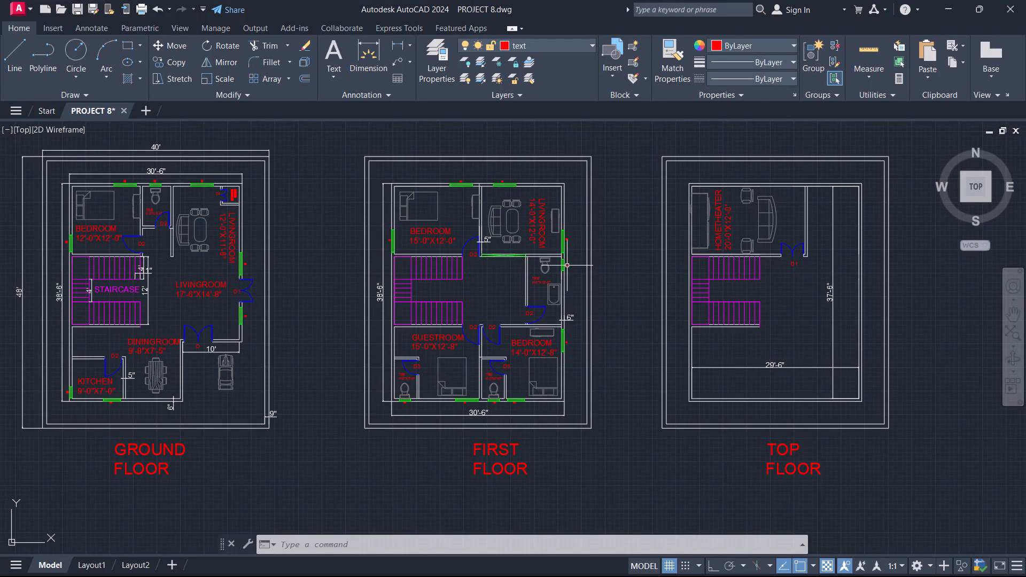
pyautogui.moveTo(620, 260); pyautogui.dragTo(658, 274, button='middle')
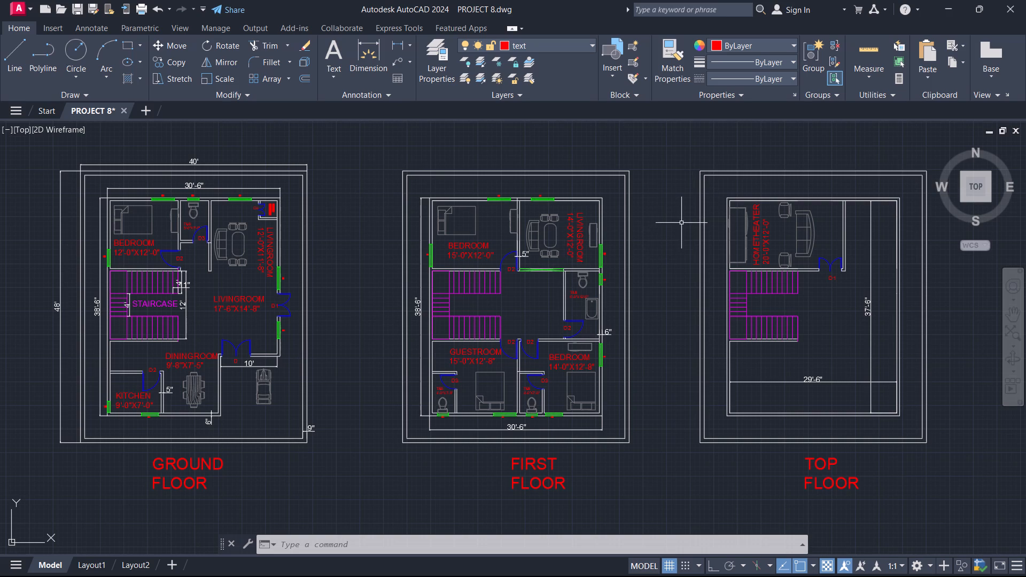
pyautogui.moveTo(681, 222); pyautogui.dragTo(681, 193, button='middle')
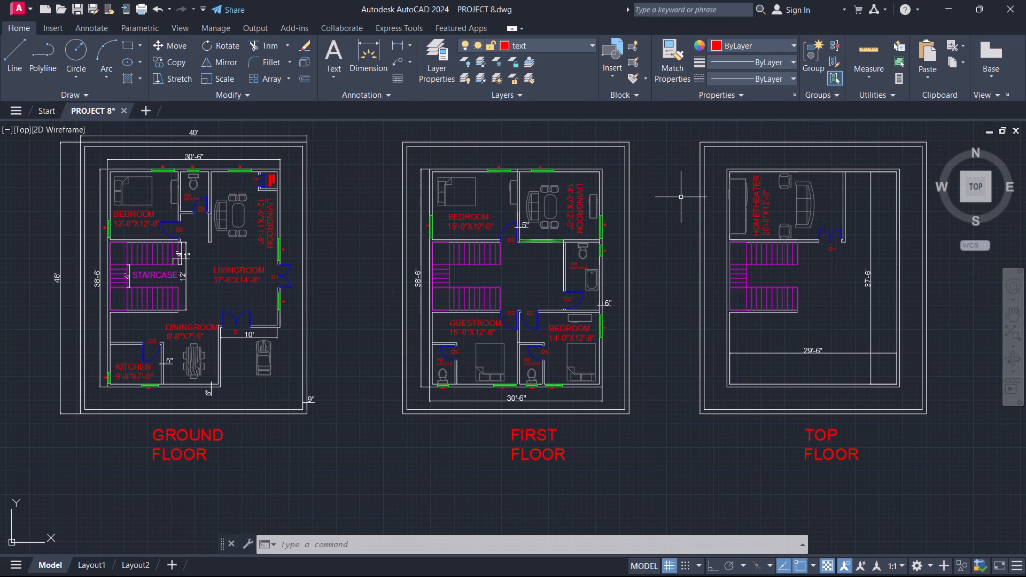
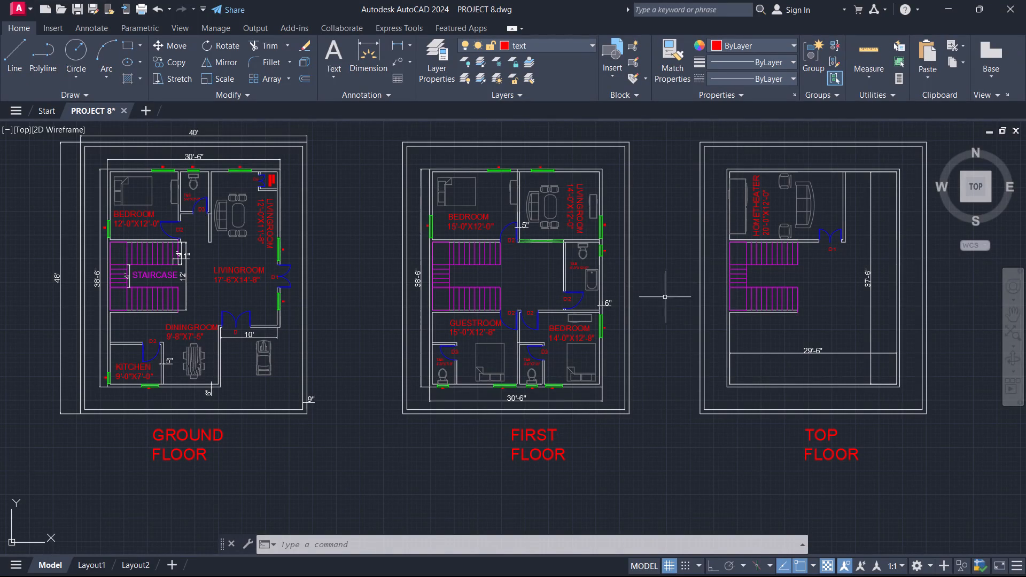
# Examine the pooja room, its D4 door and the adjoining 12'-0"X11'-8" living room on the ground floor plan.
pyautogui.moveTo(662, 277); pyautogui.dragTo(659, 319, button='middle')
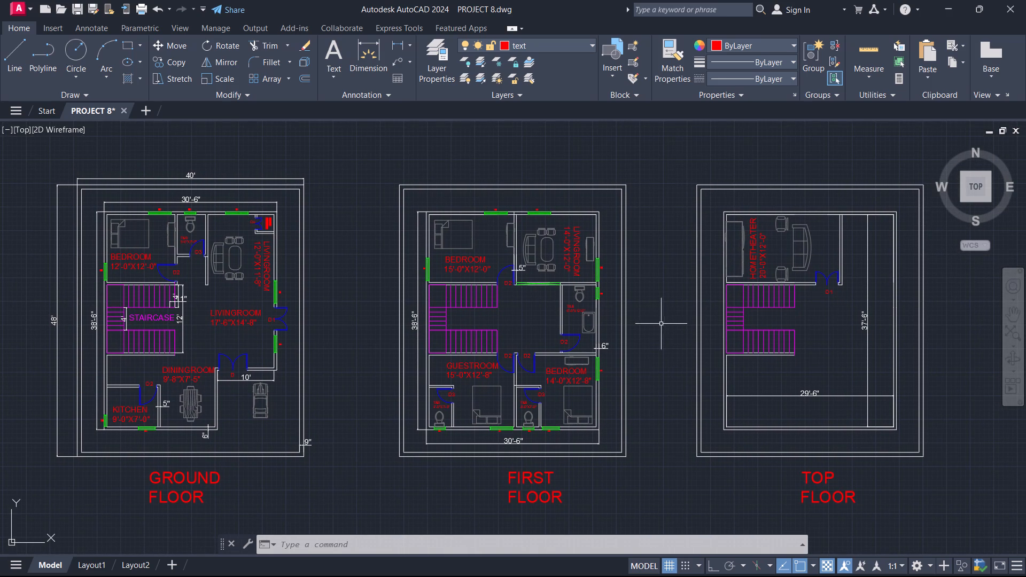
pyautogui.moveTo(651, 364); pyautogui.dragTo(671, 336, button='middle')
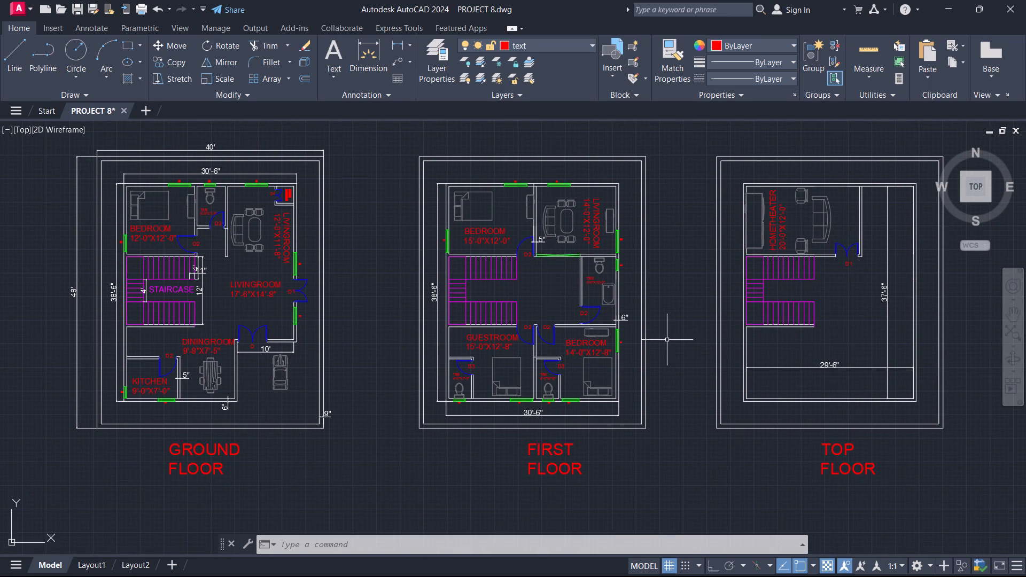
pyautogui.moveTo(679, 333); pyautogui.dragTo(671, 347, button='middle')
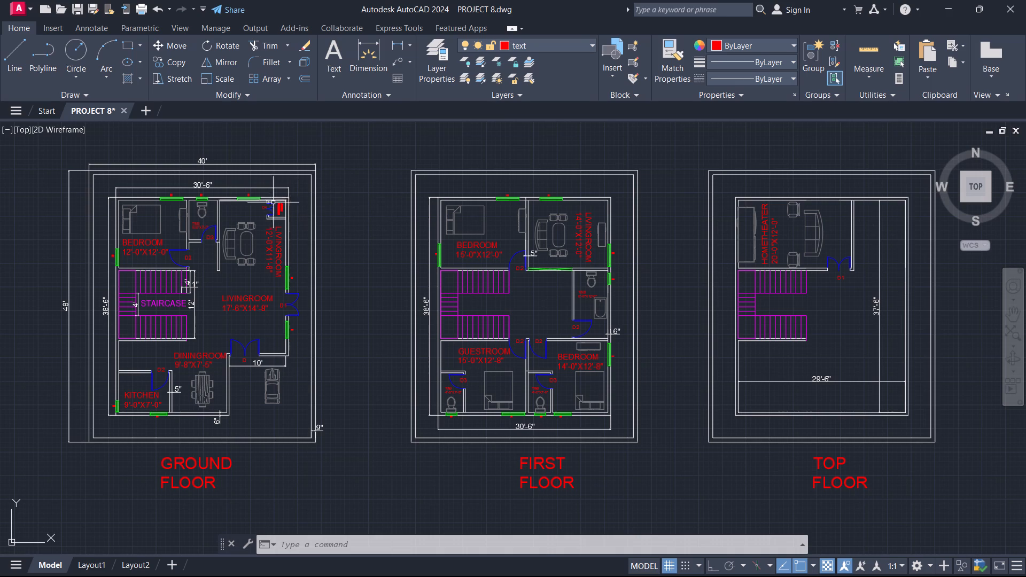
pyautogui.scroll(3, 255, 198)
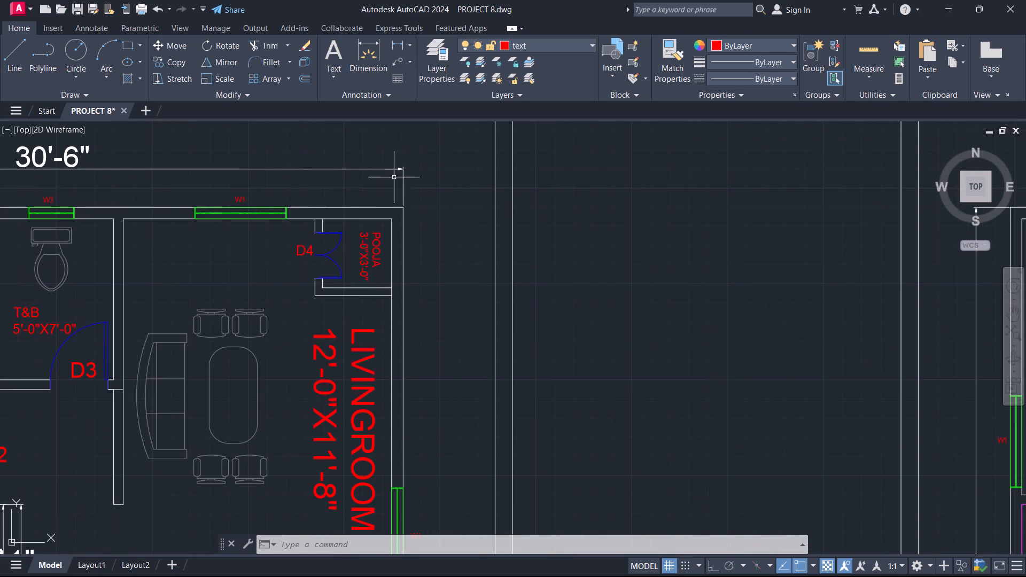
pyautogui.scroll(-2, 569, 199)
pyautogui.scroll(-1, 617, 189)
pyautogui.moveTo(639, 201); pyautogui.dragTo(488, 191, button='middle')
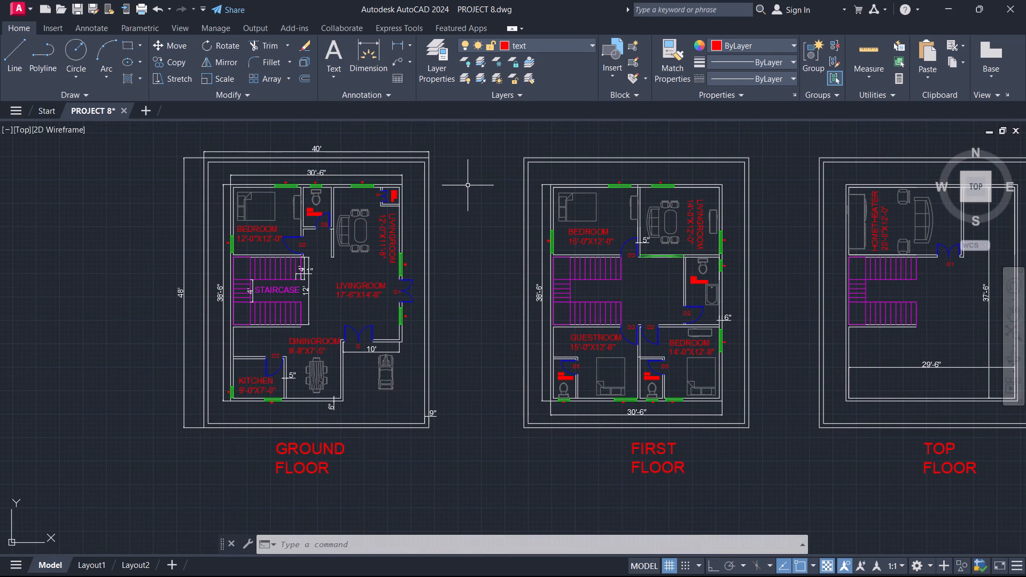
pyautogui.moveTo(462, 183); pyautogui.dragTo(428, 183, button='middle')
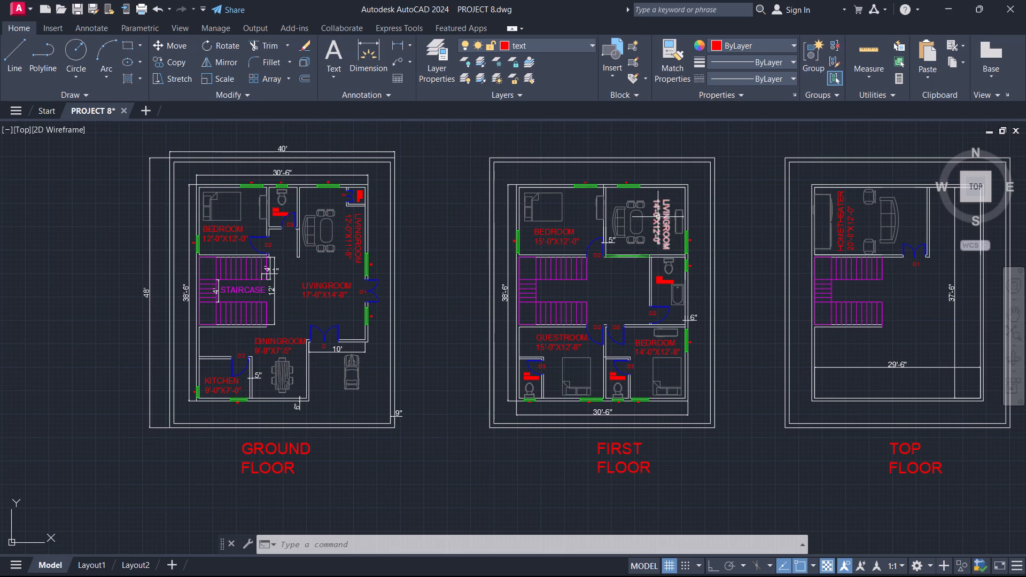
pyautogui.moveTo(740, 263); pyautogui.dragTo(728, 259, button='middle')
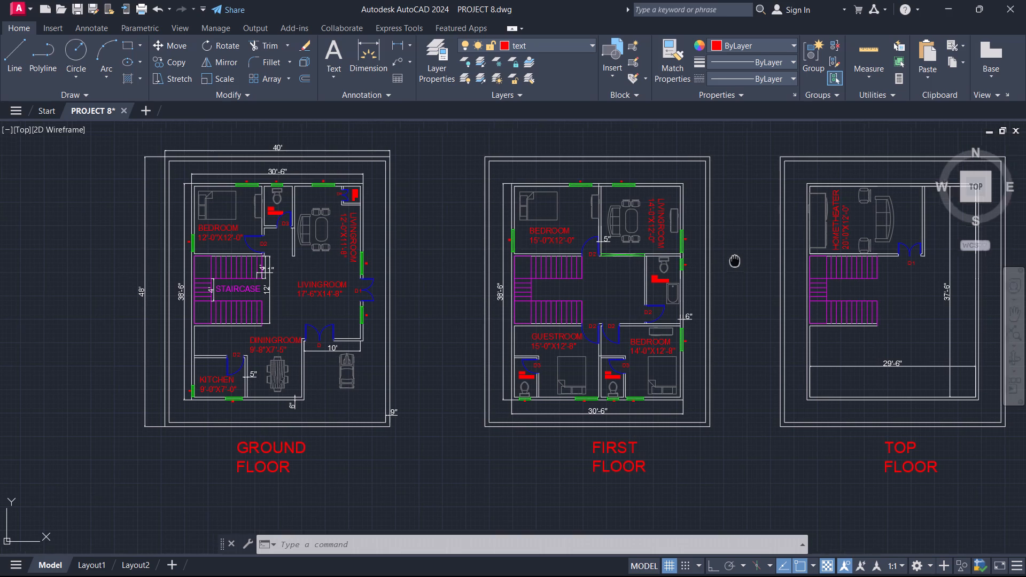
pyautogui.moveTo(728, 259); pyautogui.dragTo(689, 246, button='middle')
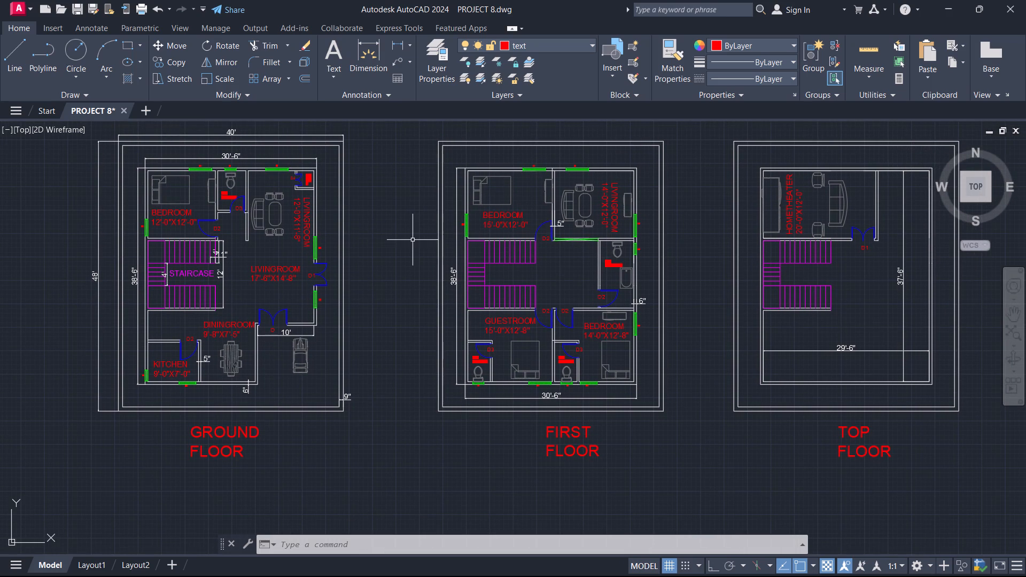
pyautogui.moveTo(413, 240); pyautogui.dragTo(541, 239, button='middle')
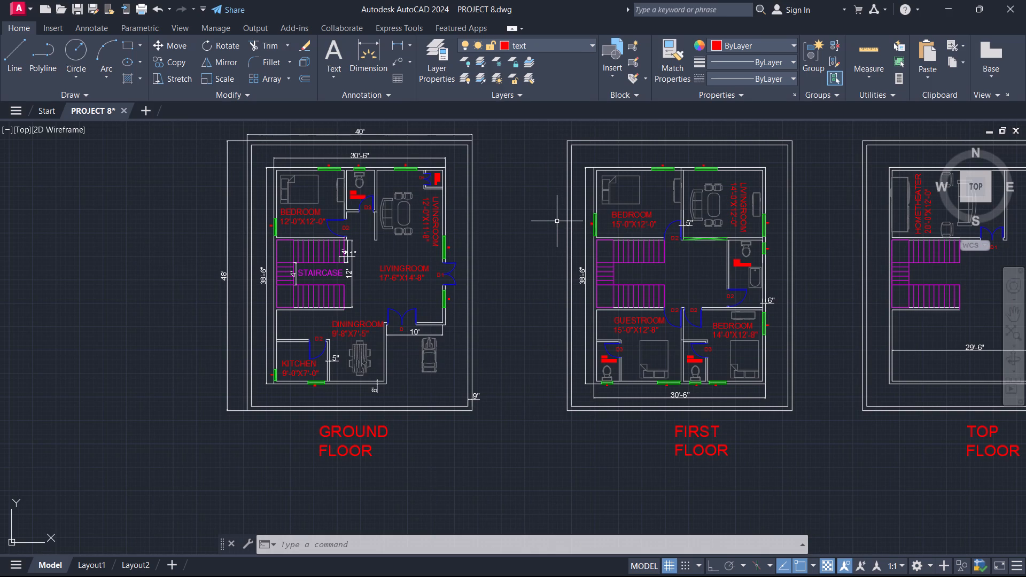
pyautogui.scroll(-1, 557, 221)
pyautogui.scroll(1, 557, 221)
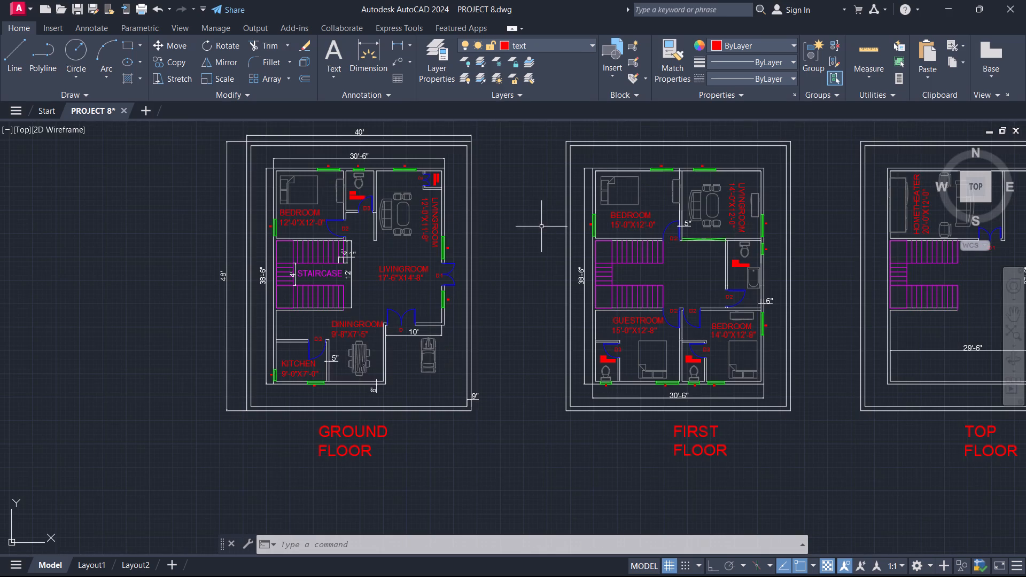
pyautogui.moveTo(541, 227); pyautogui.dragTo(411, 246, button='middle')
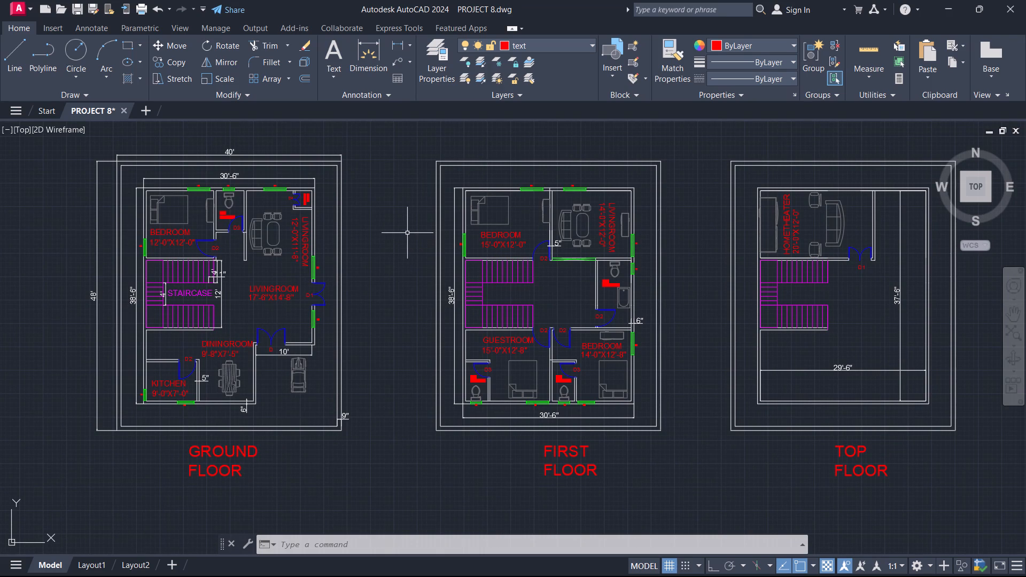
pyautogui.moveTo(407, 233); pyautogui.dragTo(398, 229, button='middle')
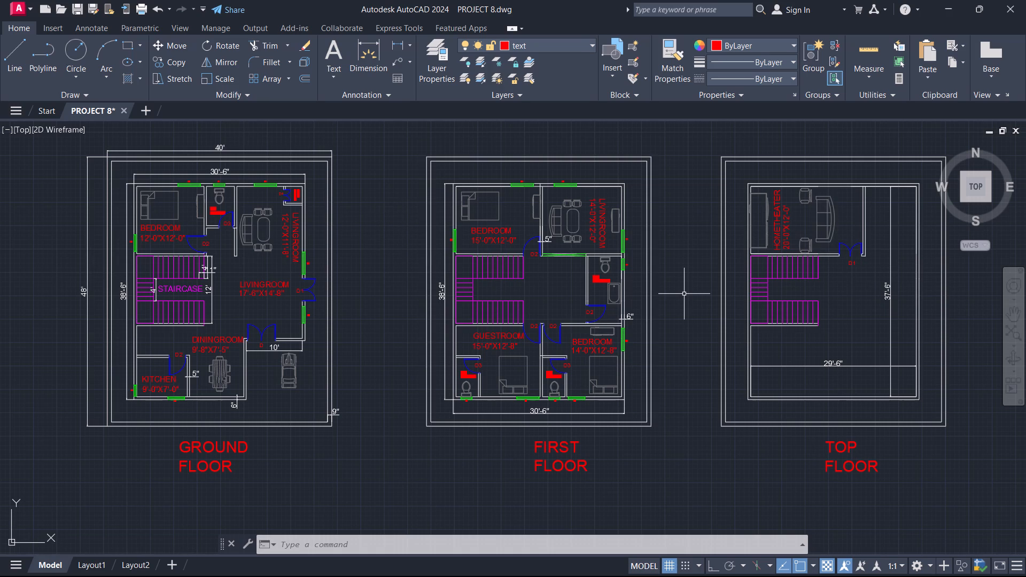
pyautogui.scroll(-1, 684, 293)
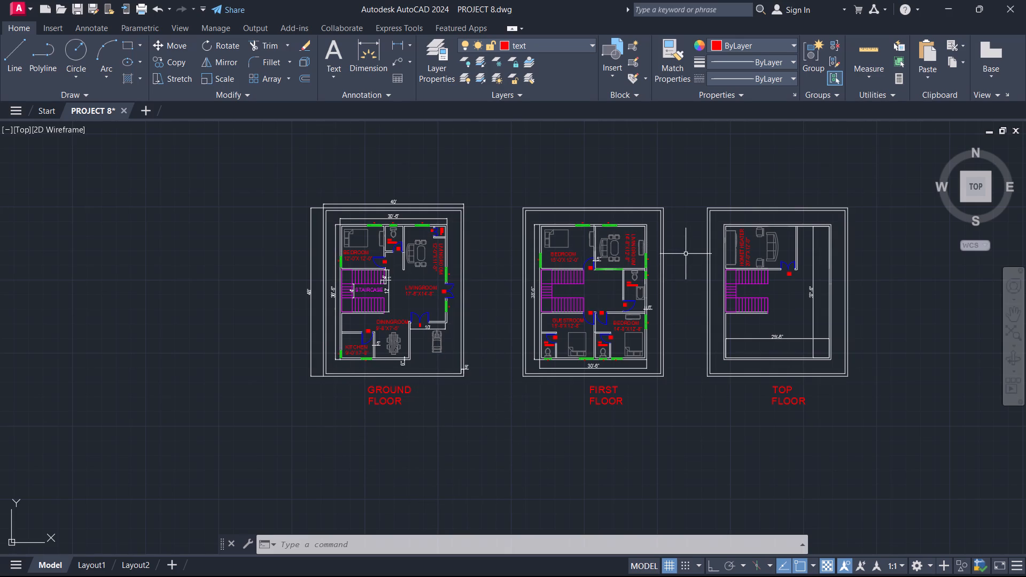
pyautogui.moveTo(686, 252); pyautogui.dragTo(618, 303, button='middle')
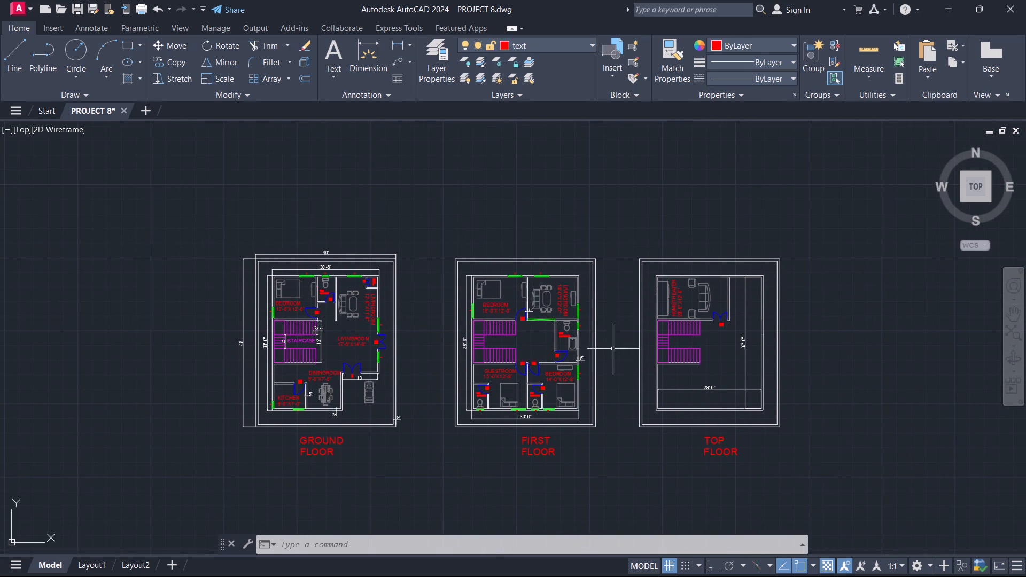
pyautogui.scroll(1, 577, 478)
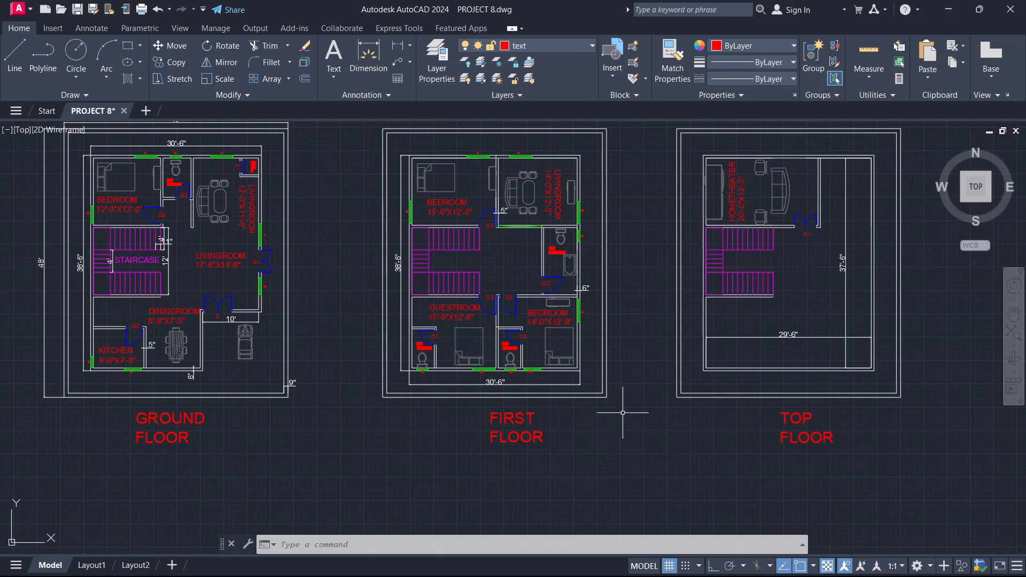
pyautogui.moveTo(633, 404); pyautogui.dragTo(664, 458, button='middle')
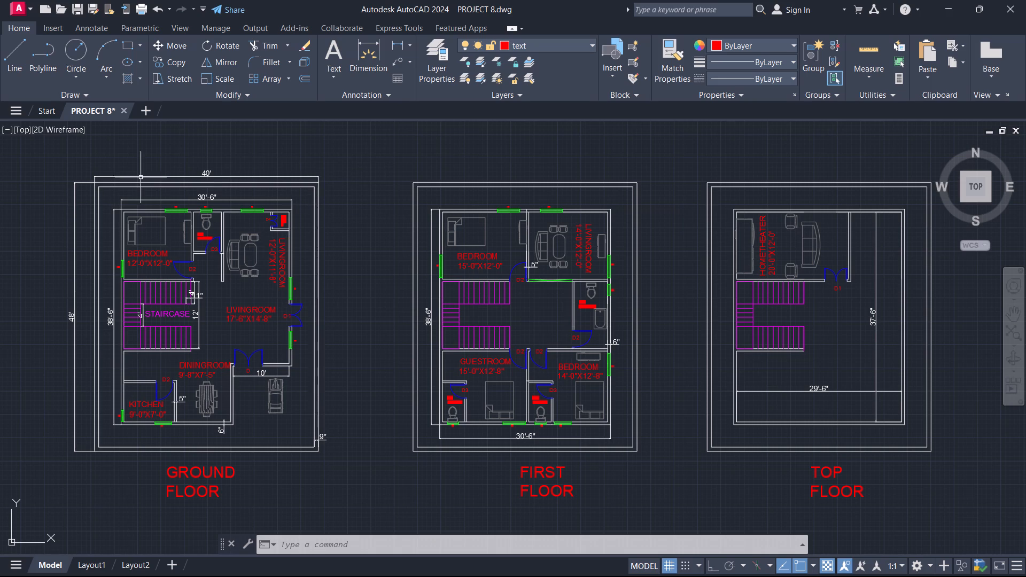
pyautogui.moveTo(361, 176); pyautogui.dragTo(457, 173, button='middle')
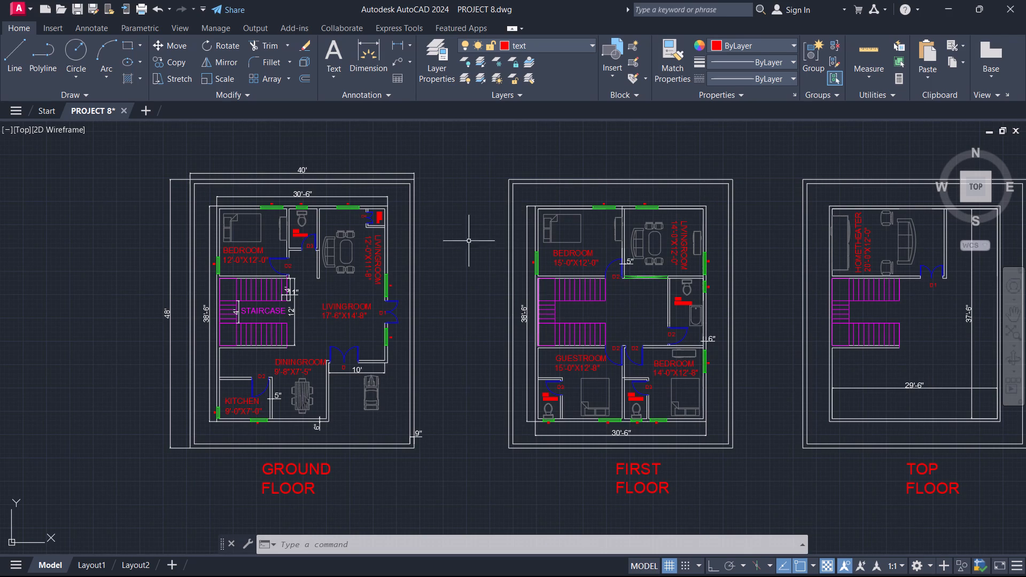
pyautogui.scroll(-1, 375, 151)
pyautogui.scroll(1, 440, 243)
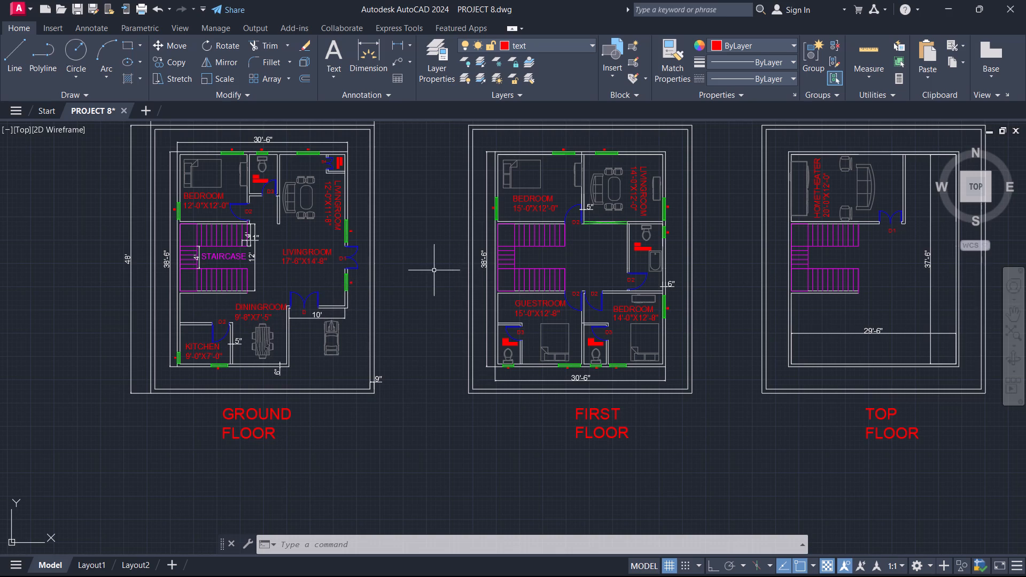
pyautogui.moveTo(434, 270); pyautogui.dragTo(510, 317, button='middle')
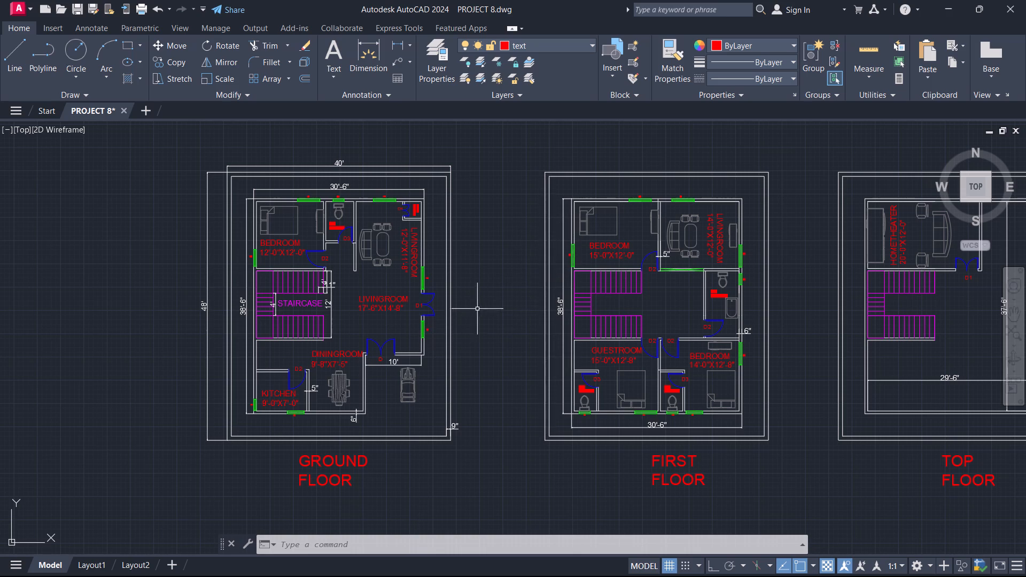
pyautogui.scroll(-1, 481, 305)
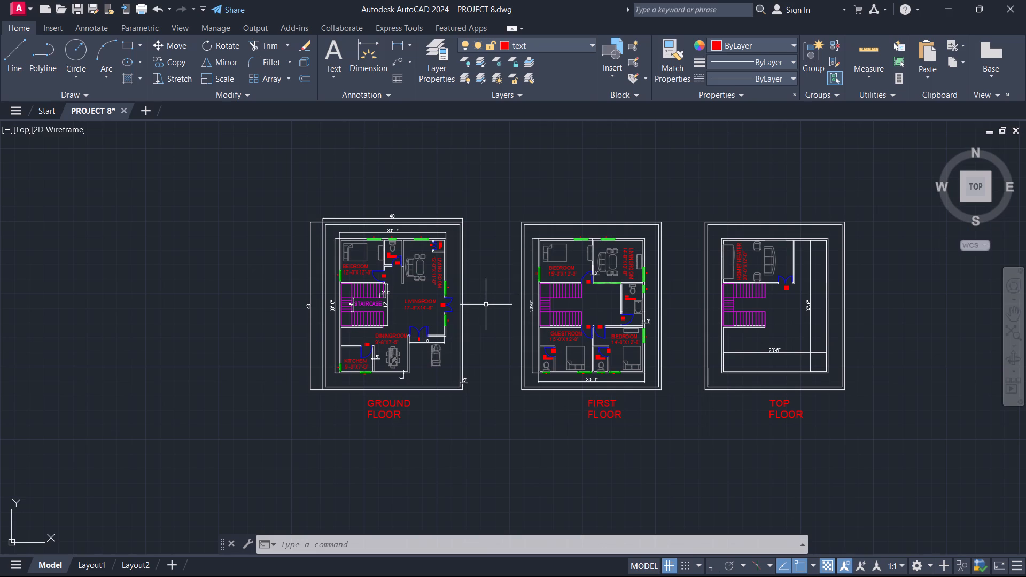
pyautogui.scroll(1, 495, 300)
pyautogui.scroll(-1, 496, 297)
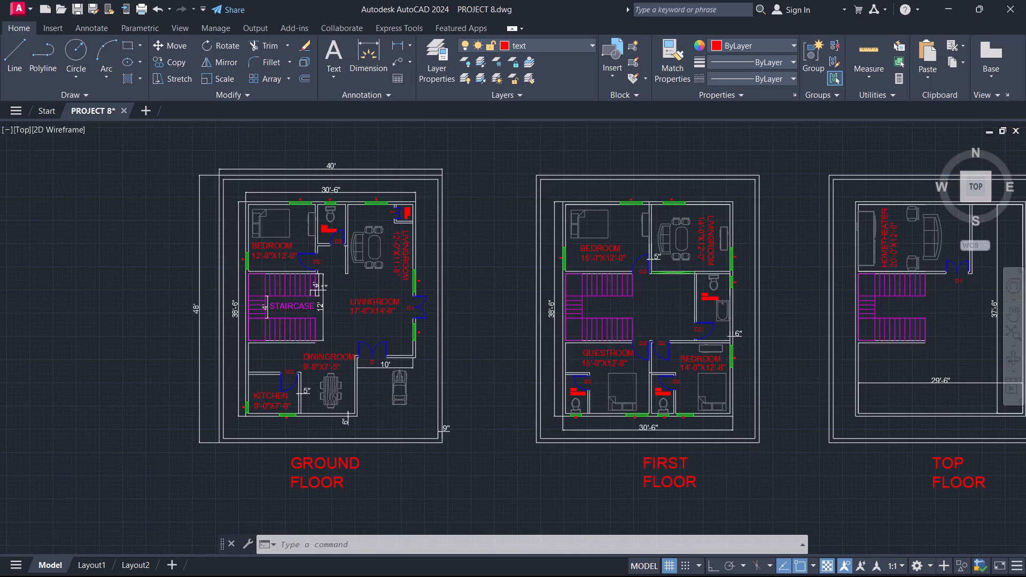
# Inspect the ground floor plan's room labels, doors, staircase and dimensions, and compare its layout with the first floor.
pyautogui.scroll(1, 497, 295)
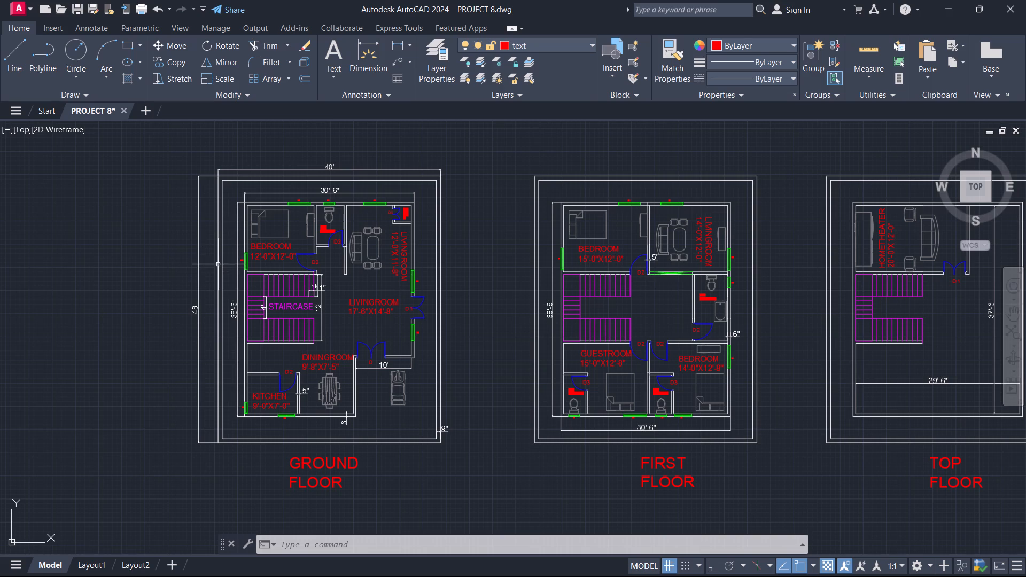
pyautogui.scroll(1, 287, 220)
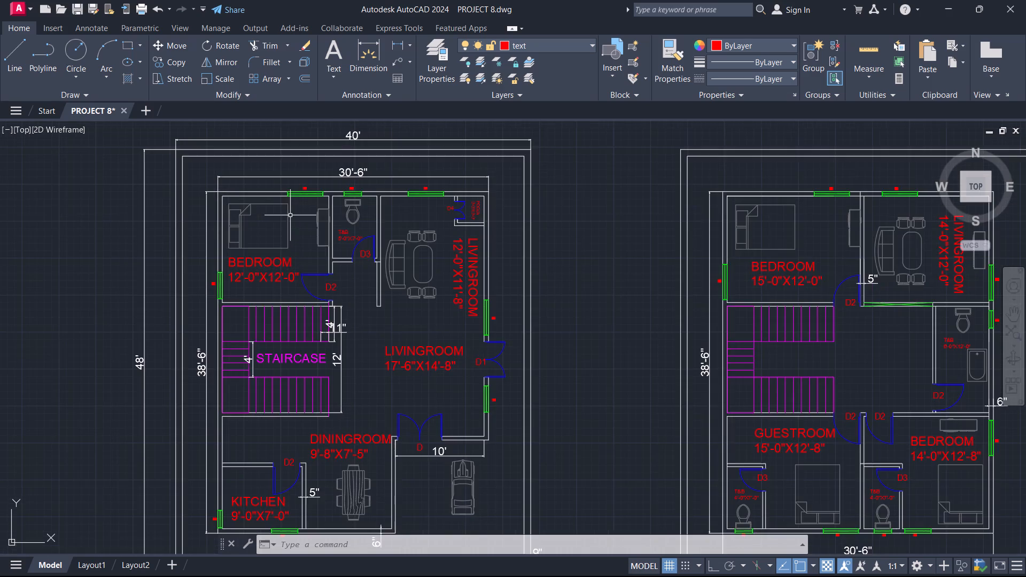
pyautogui.scroll(1, 329, 201)
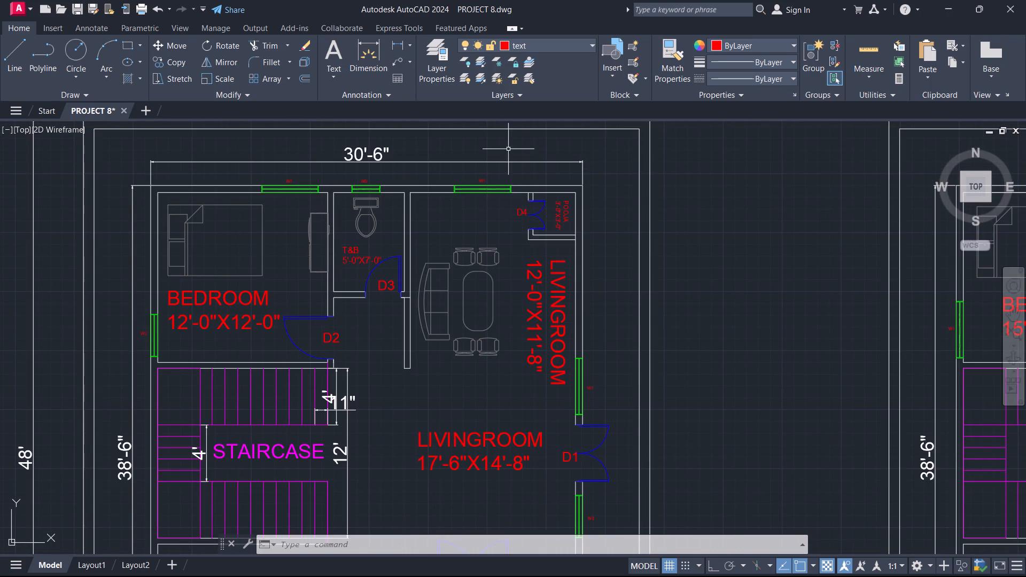
pyautogui.scroll(-1, 523, 154)
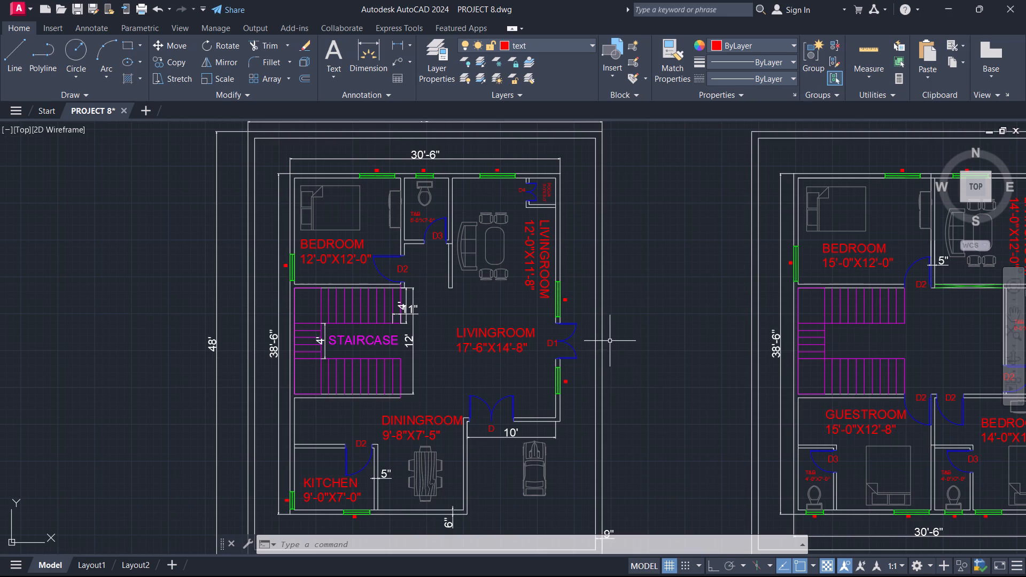
pyautogui.scroll(-1, 596, 325)
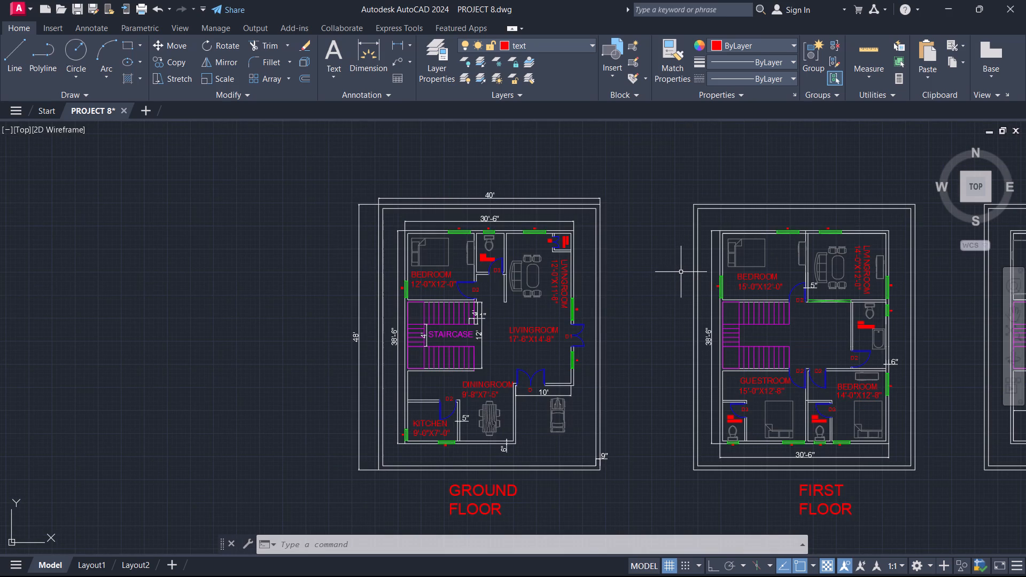
pyautogui.scroll(-1, 652, 264)
pyautogui.moveTo(655, 262); pyautogui.dragTo(456, 262, button='middle')
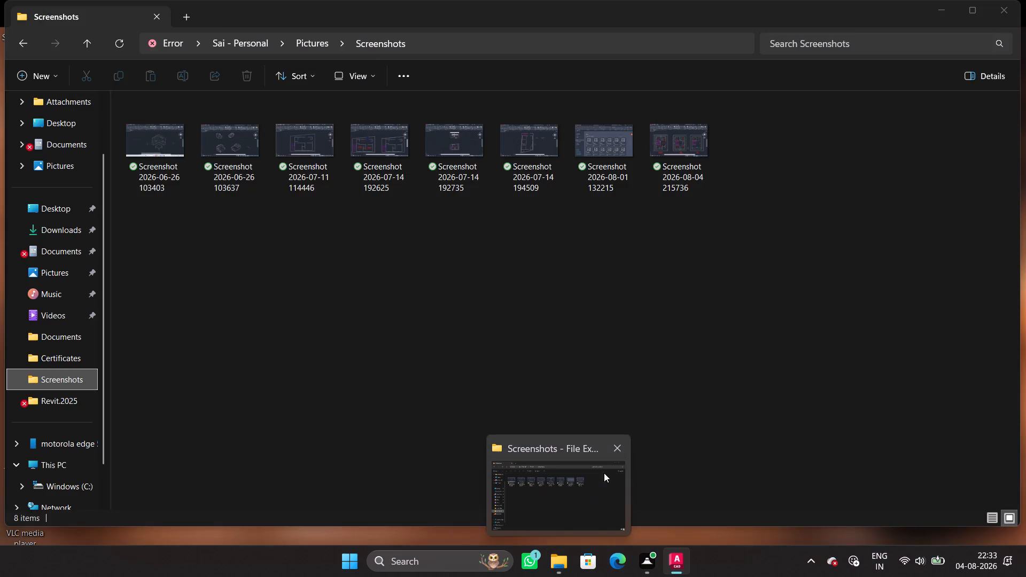
# Close the Screenshots folder window in File Explorer.
pyautogui.click(616, 450)
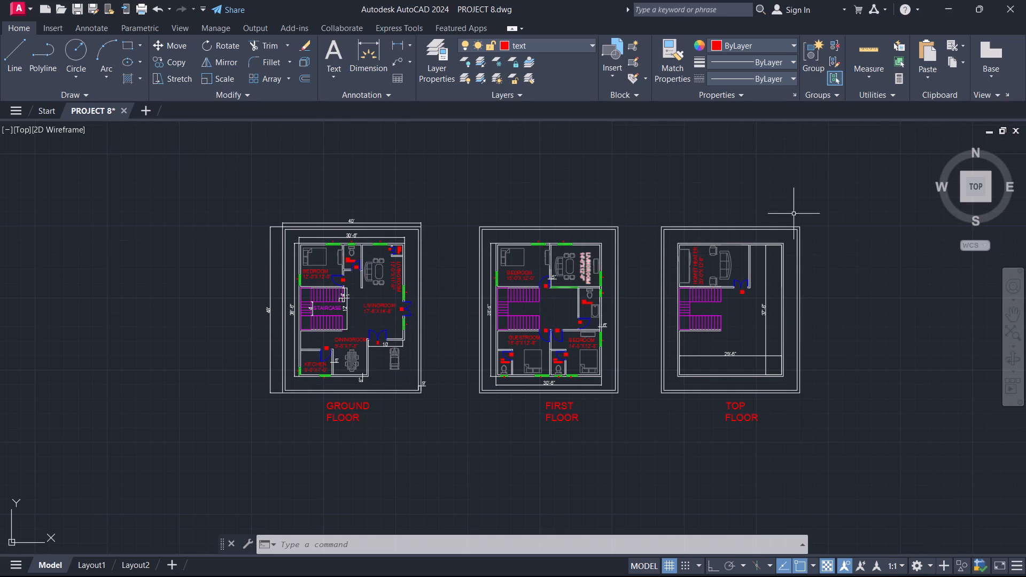
# Review the first floor's 6'-0"X12'-0" T&B and the ground floor's bedroom, T&B, staircase and living room areas.
pyautogui.moveTo(830, 331); pyautogui.dragTo(783, 315, button='middle')
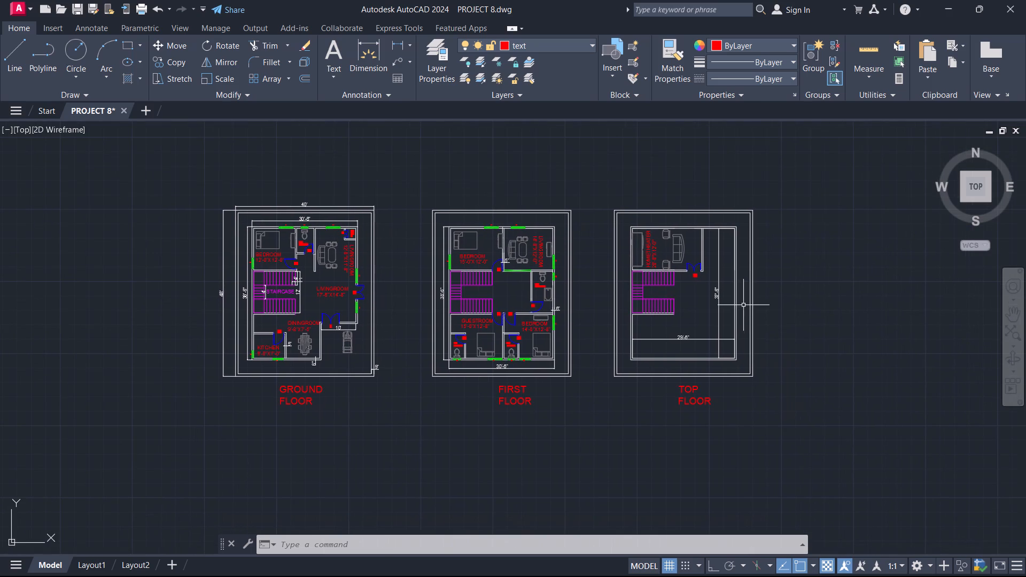
pyautogui.scroll(1, 681, 310)
pyautogui.scroll(-1, 672, 316)
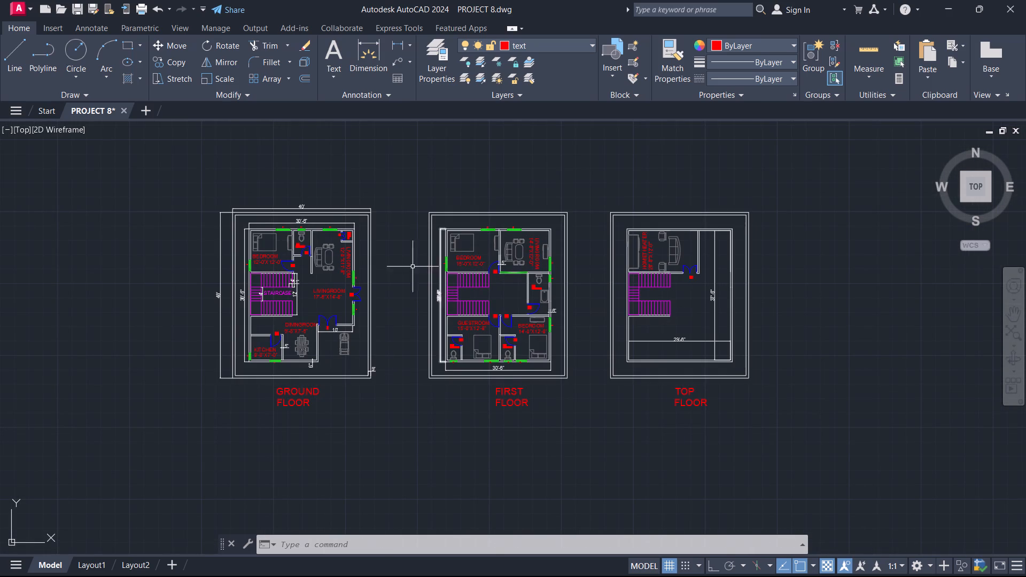
pyautogui.scroll(1, 400, 259)
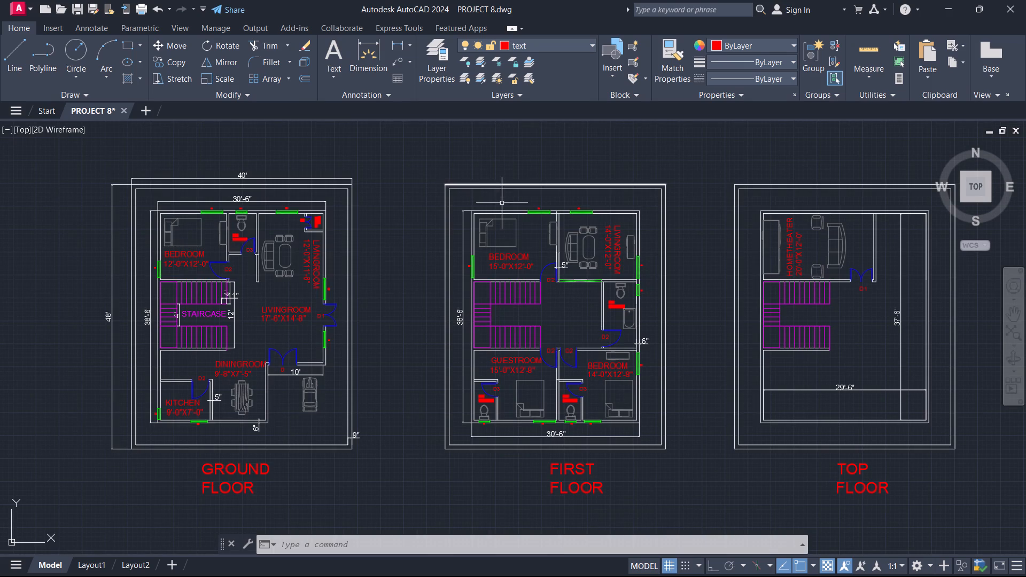
pyautogui.scroll(3, 610, 304)
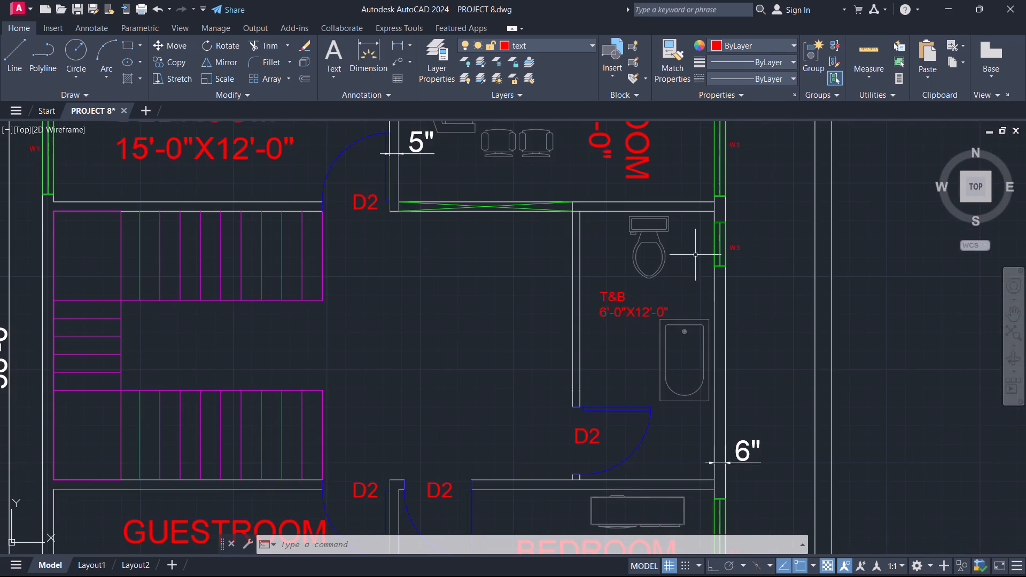
pyautogui.scroll(-3, 697, 252)
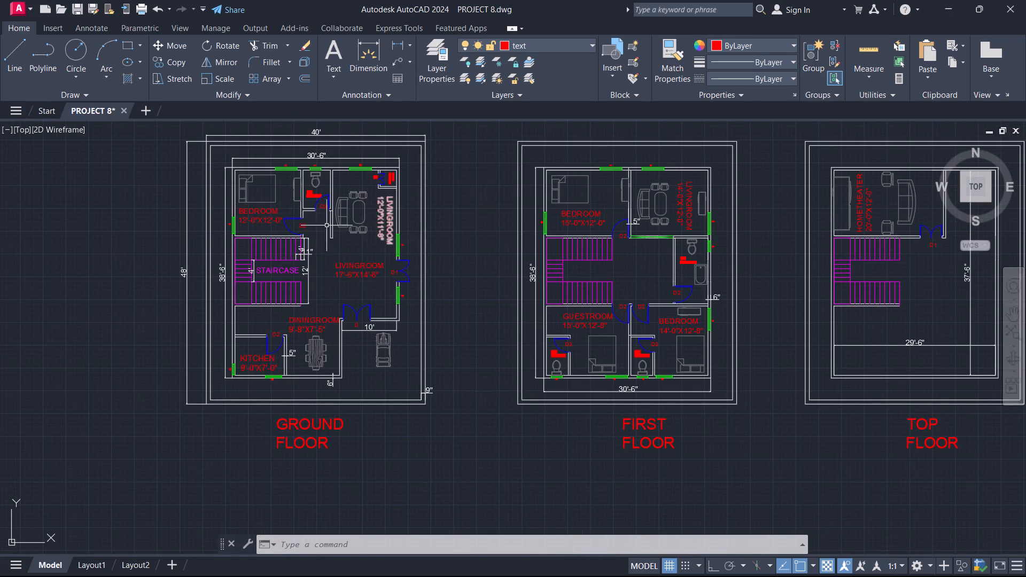
pyautogui.scroll(2, 339, 180)
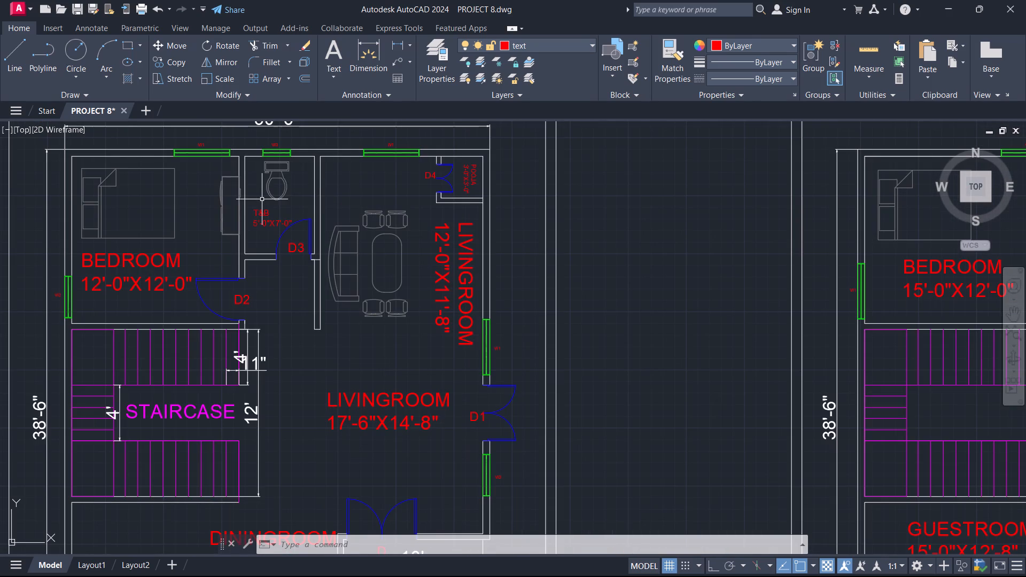
# Review the ground floor's T&B, pooja and living room areas, and compare the whole plan with the first floor.
pyautogui.scroll(2, 476, 179)
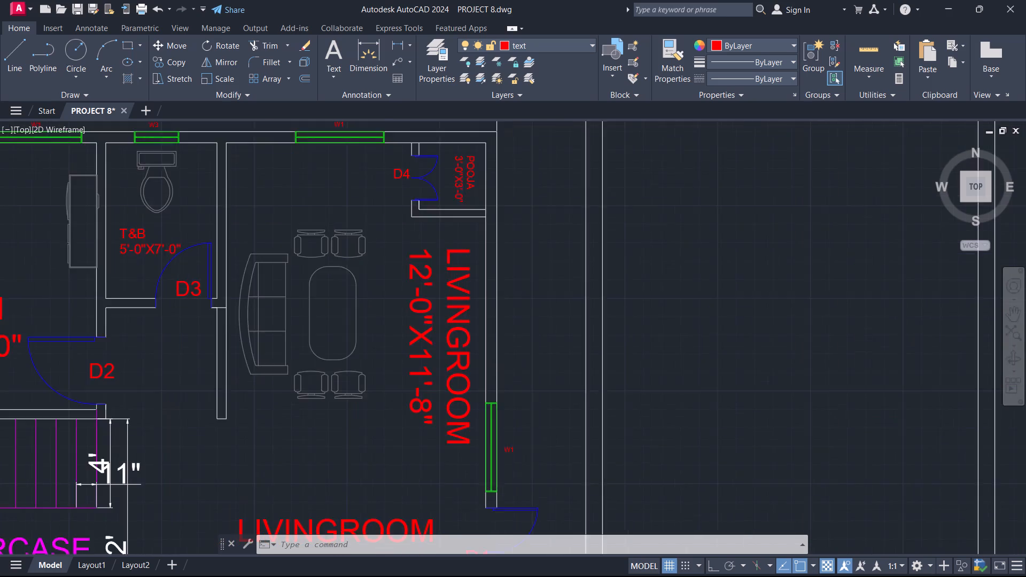
pyautogui.scroll(-2, 573, 149)
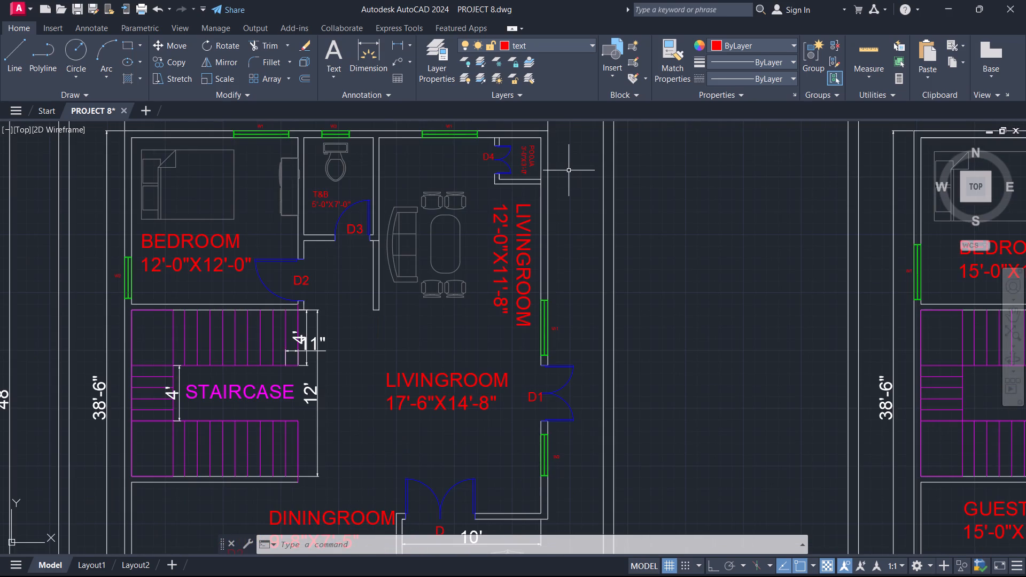
pyautogui.scroll(-3, 568, 162)
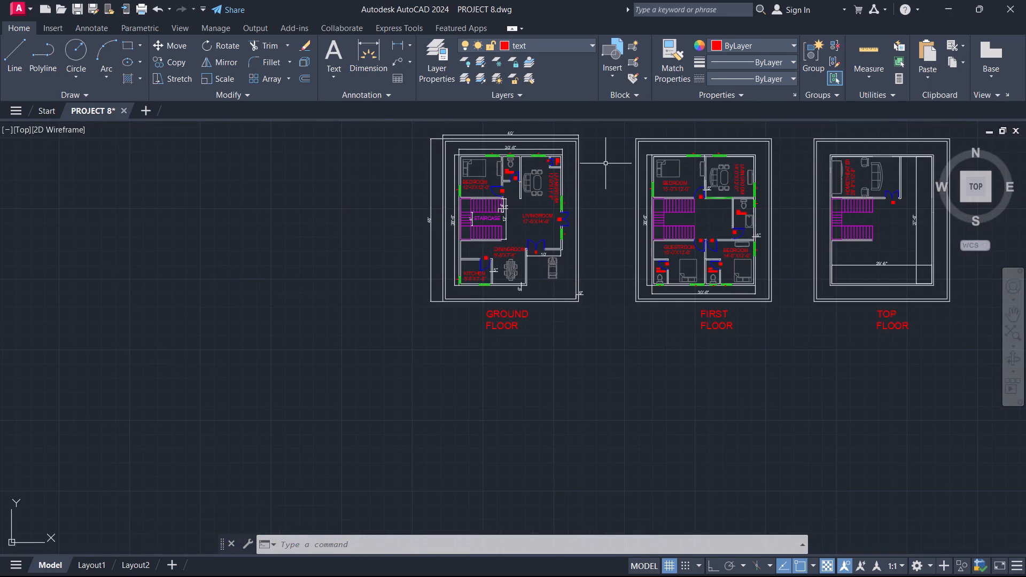
pyautogui.moveTo(606, 163); pyautogui.dragTo(493, 241, button='middle')
pyautogui.scroll(2, 394, 259)
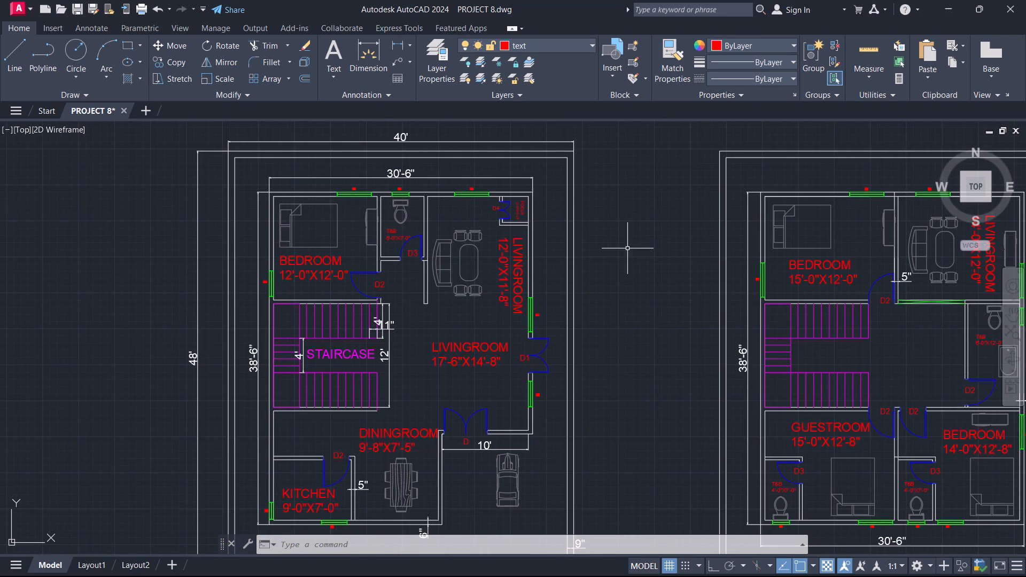
pyautogui.moveTo(625, 249); pyautogui.dragTo(612, 197, button='middle')
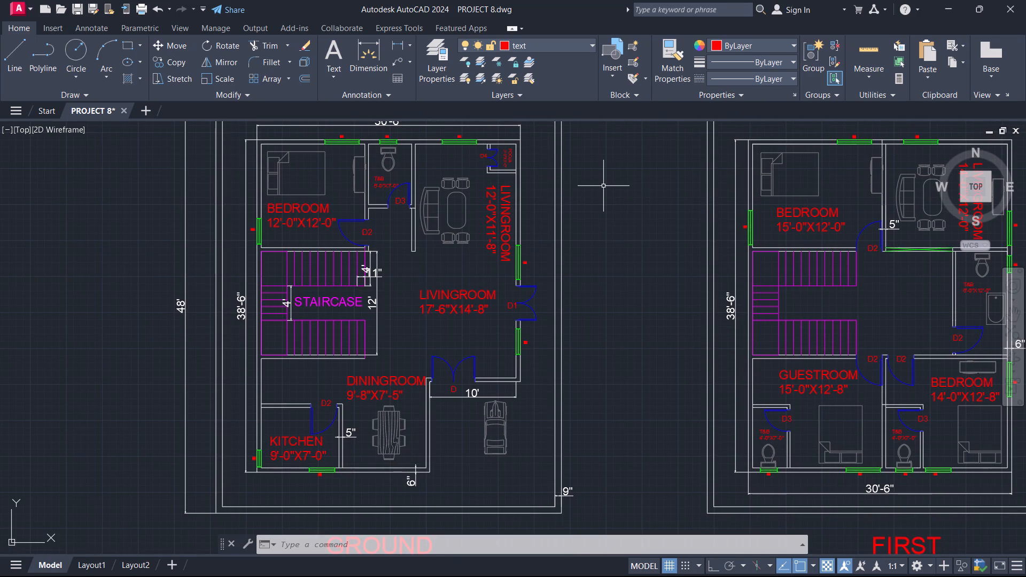
pyautogui.scroll(-1, 603, 186)
pyautogui.moveTo(900, 229); pyautogui.dragTo(729, 264, button='middle')
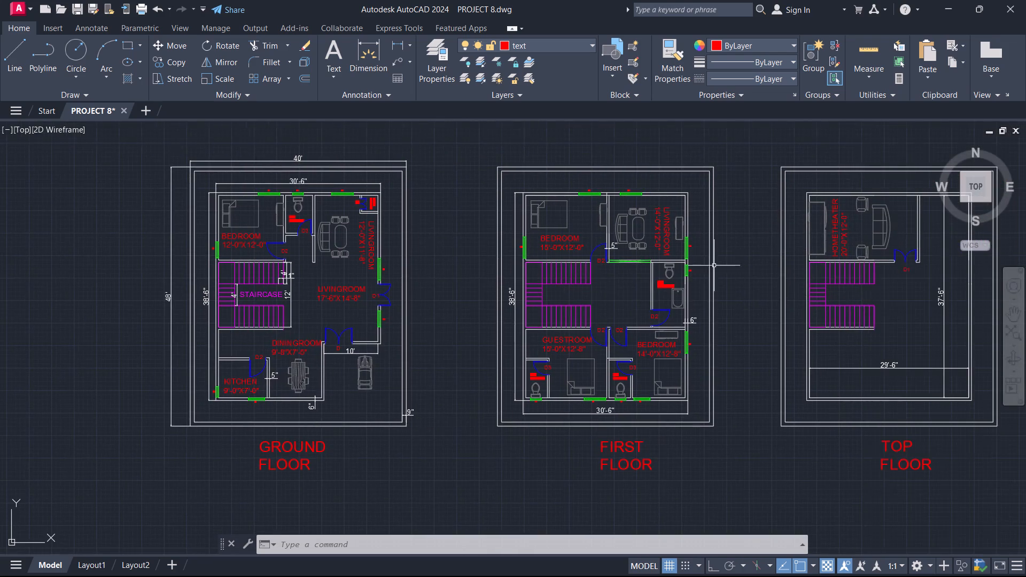
# Examine the first floor's rooms, T&Bs and wall dimensions alongside the top floor's home theater and staircase layout.
pyautogui.scroll(2, 649, 293)
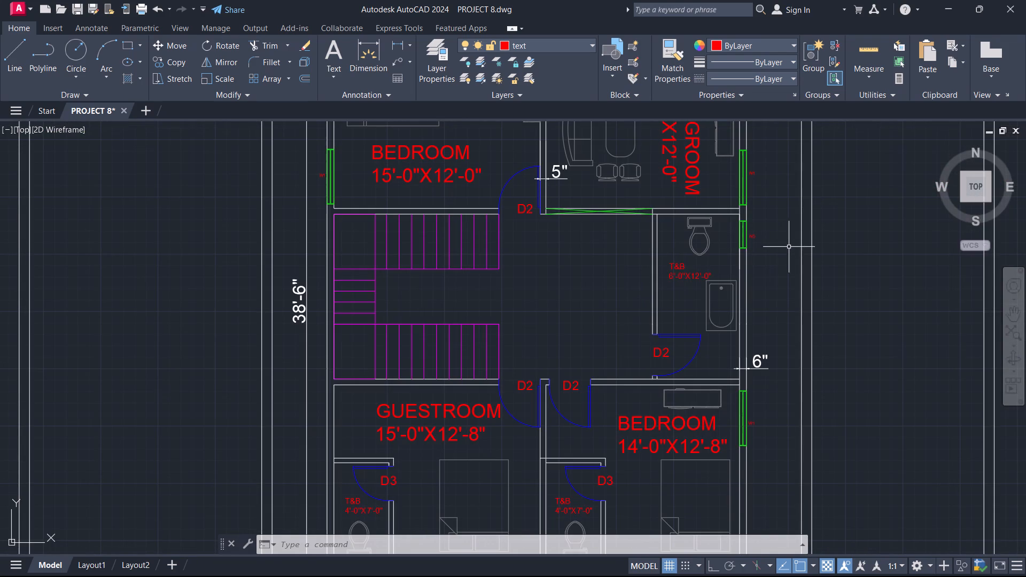
pyautogui.scroll(-2, 819, 232)
pyautogui.moveTo(859, 232); pyautogui.dragTo(557, 267, button='middle')
pyautogui.scroll(2, 643, 233)
pyautogui.scroll(-1, 486, 238)
pyautogui.moveTo(414, 254); pyautogui.dragTo(576, 224, button='middle')
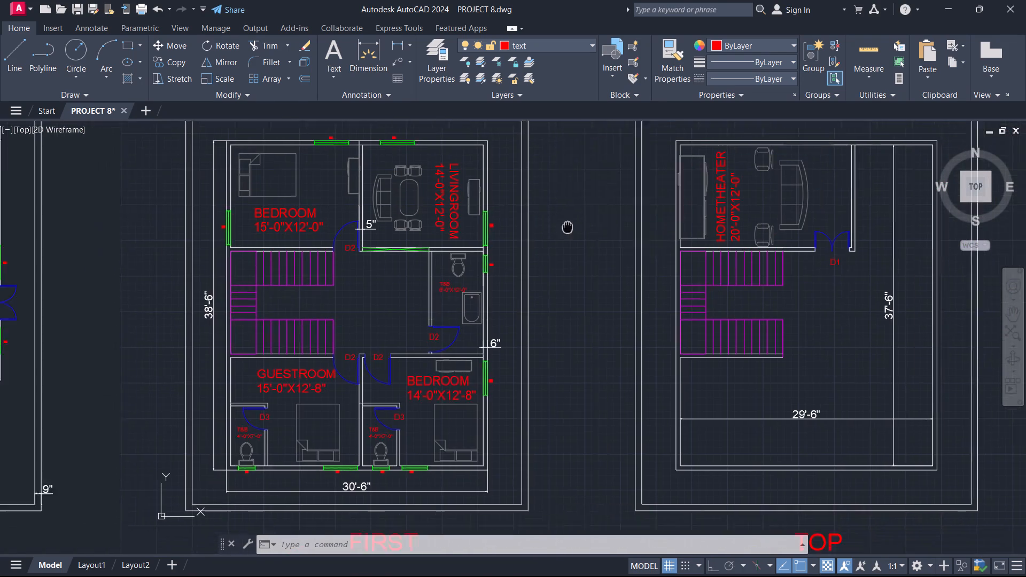
pyautogui.moveTo(576, 224); pyautogui.dragTo(602, 217, button='middle')
pyautogui.scroll(-1, 600, 219)
pyautogui.scroll(1, 310, 264)
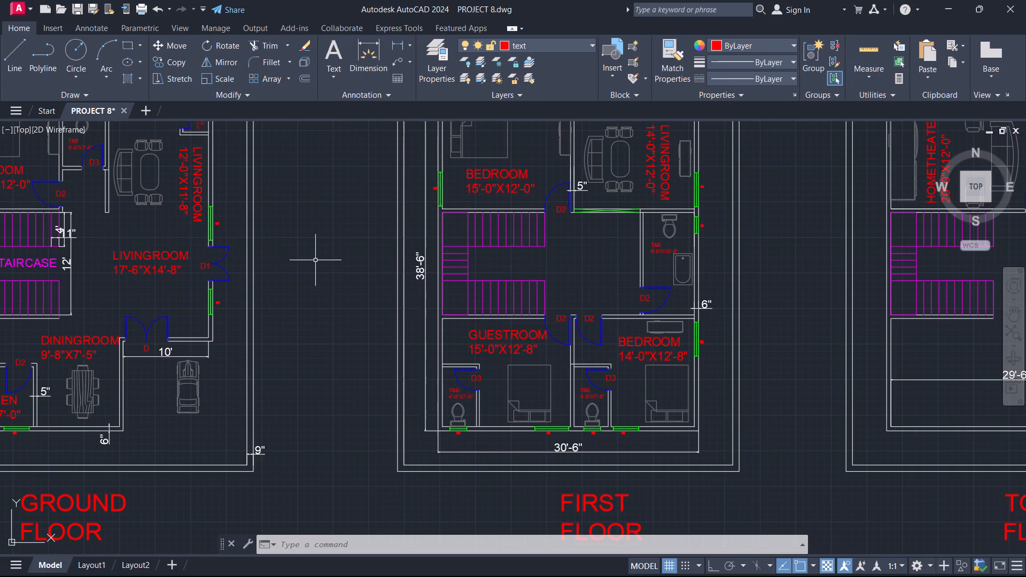
# Inspect the ground floor's living, dining and kitchen areas and its existing wall dimensions against the first floor plan.
pyautogui.moveTo(315, 260); pyautogui.dragTo(483, 244, button='middle')
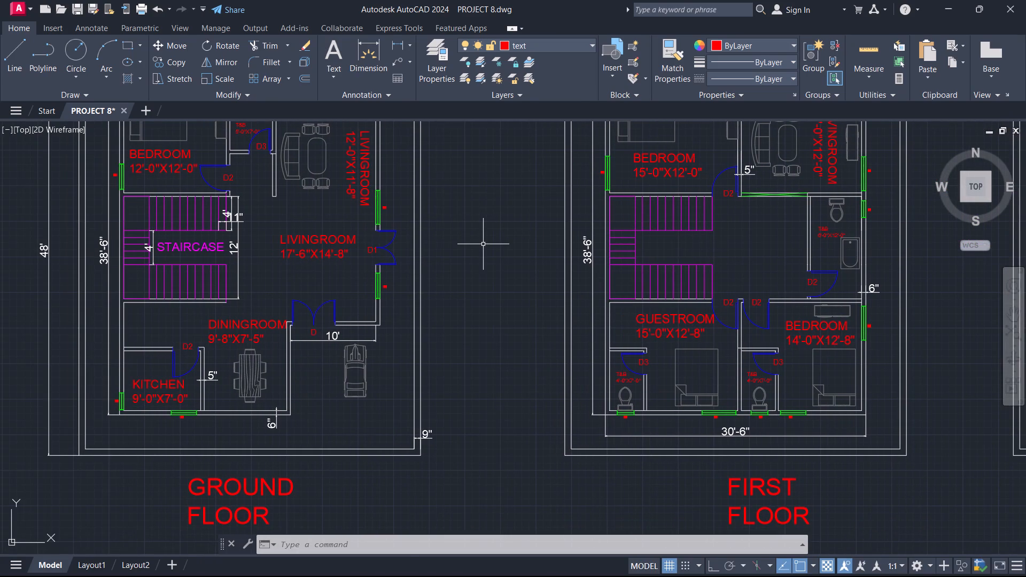
pyautogui.scroll(-1, 485, 237)
pyautogui.scroll(2, 484, 231)
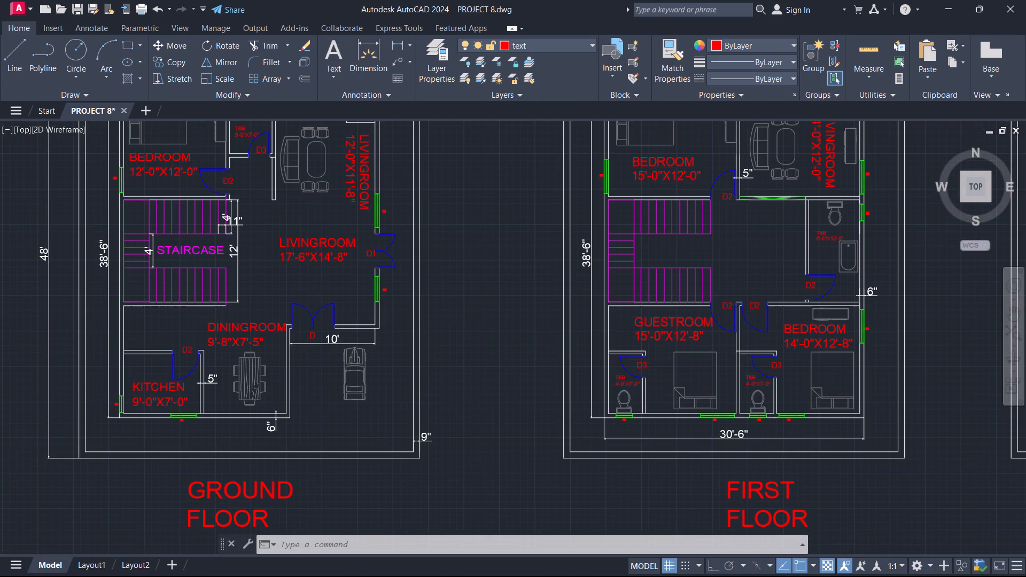
pyautogui.scroll(1, 484, 231)
pyautogui.scroll(-2, 484, 231)
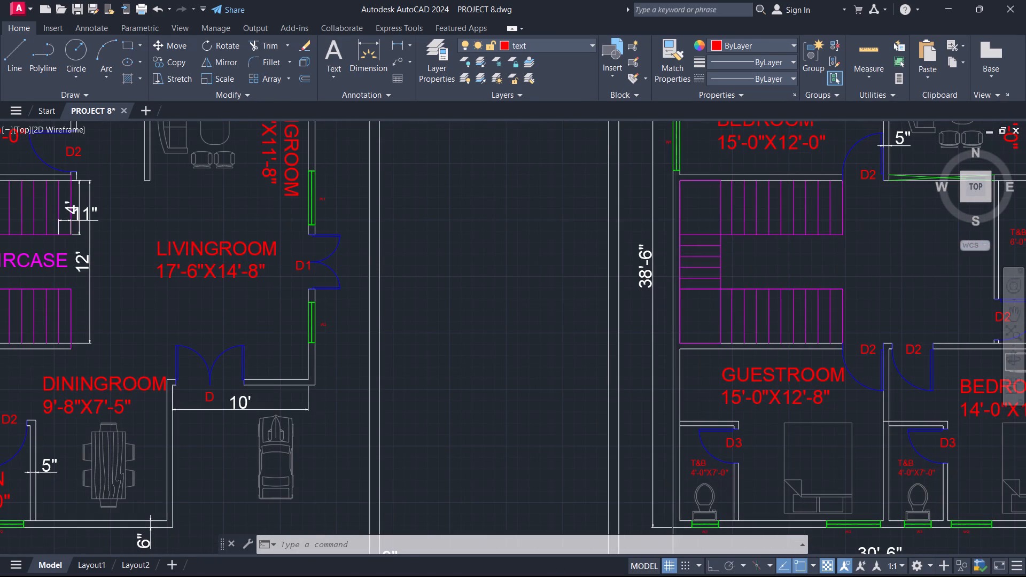
pyautogui.scroll(-1, 484, 231)
pyautogui.scroll(2, 416, 307)
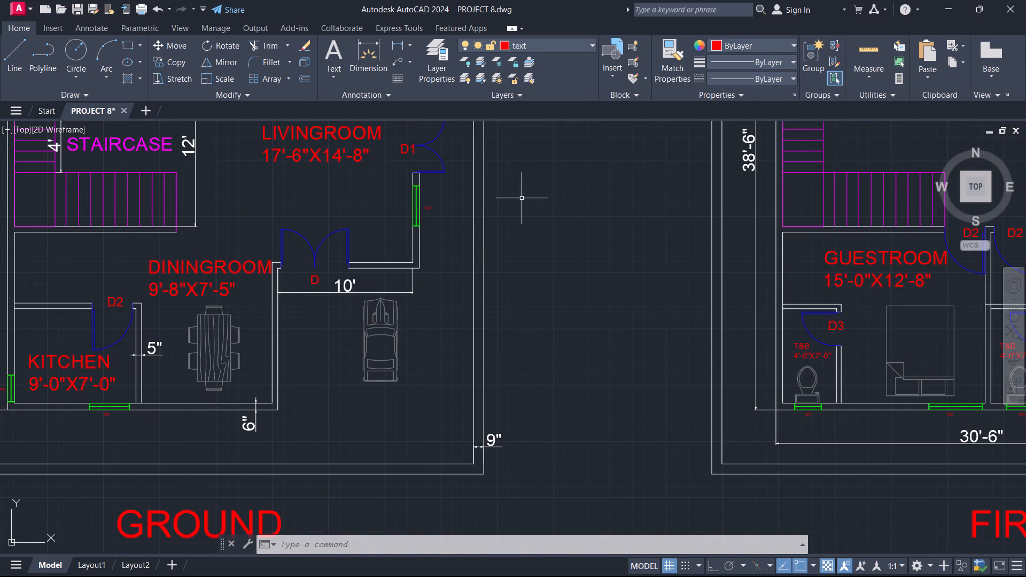
pyautogui.scroll(1, 522, 198)
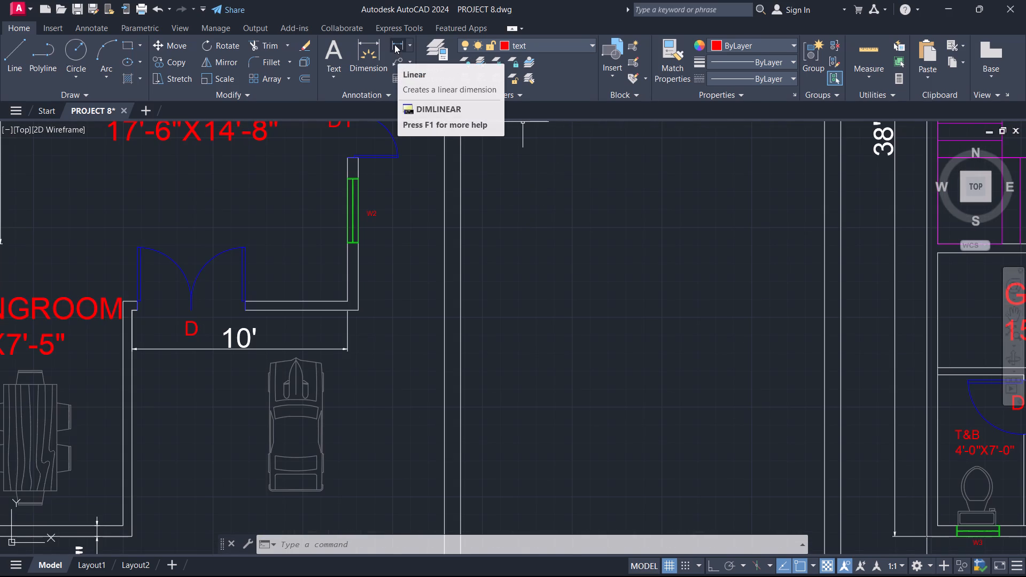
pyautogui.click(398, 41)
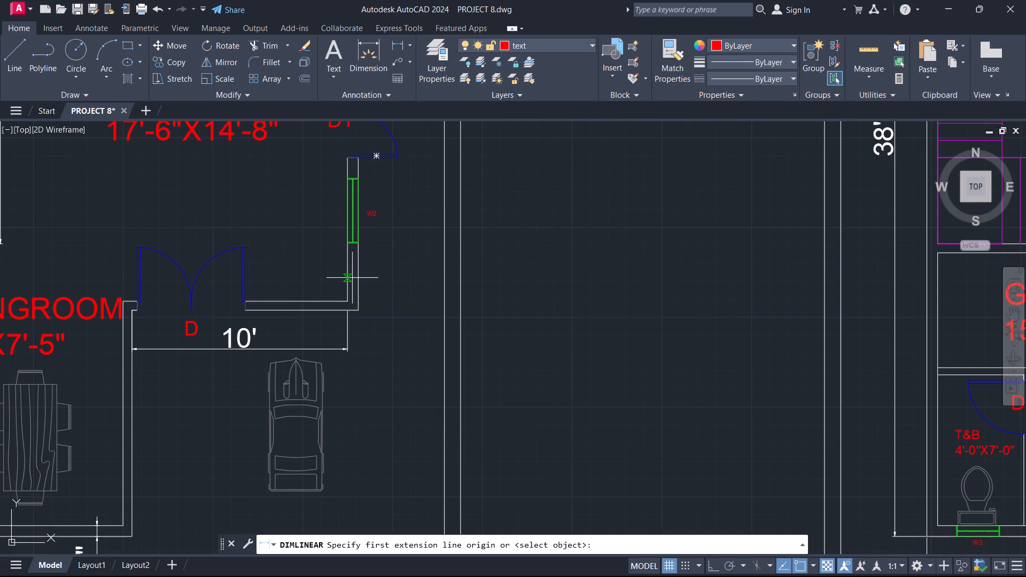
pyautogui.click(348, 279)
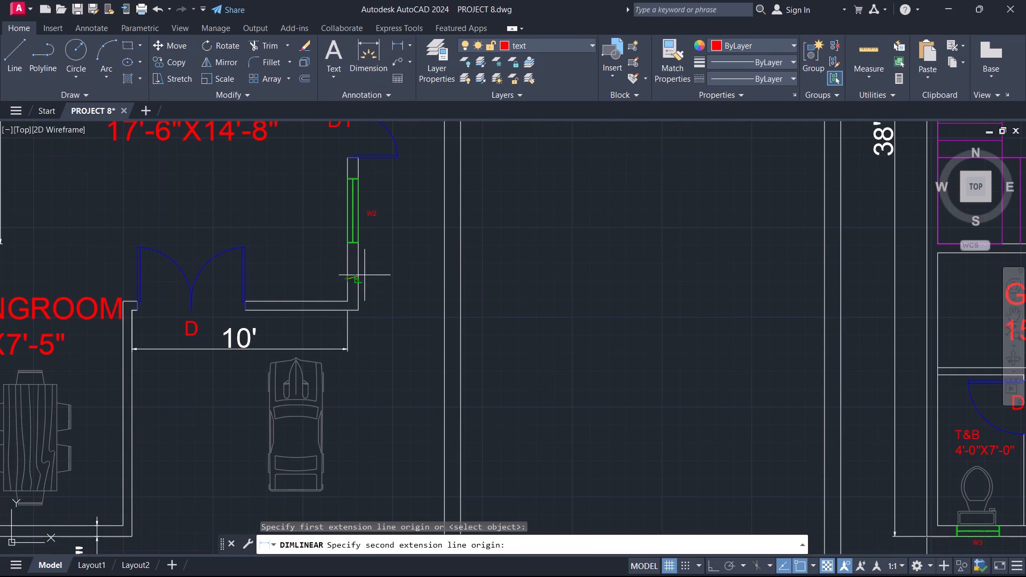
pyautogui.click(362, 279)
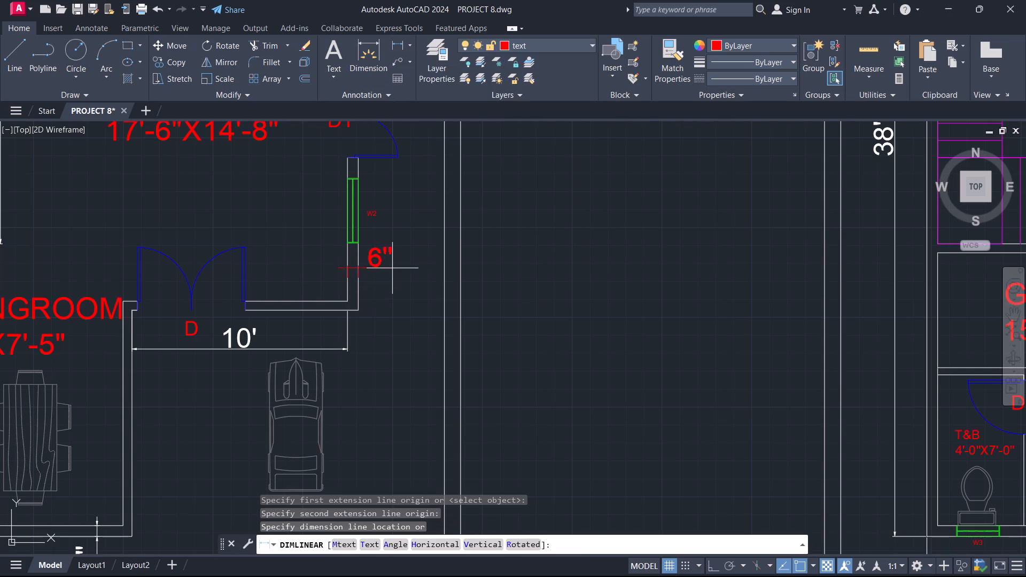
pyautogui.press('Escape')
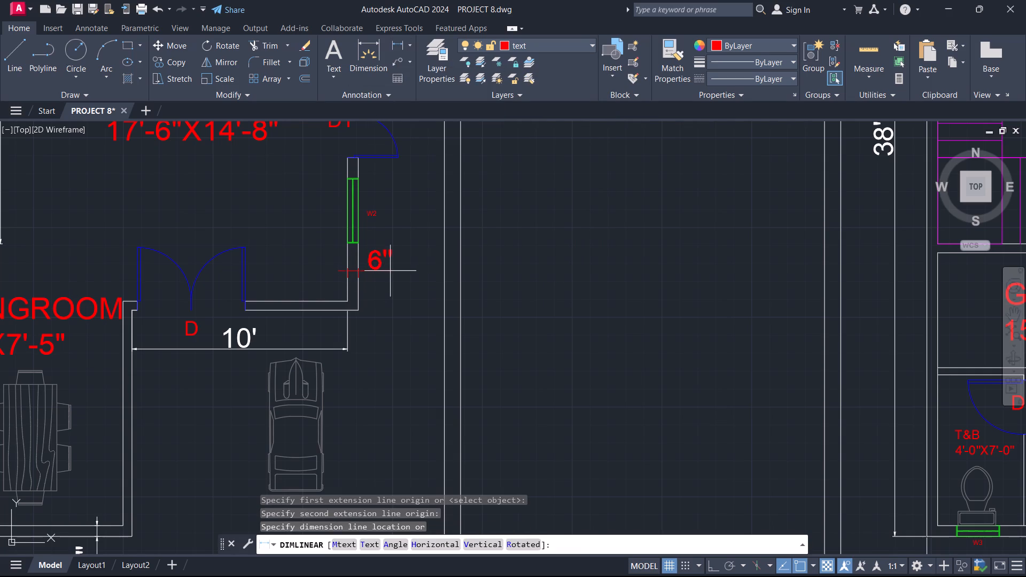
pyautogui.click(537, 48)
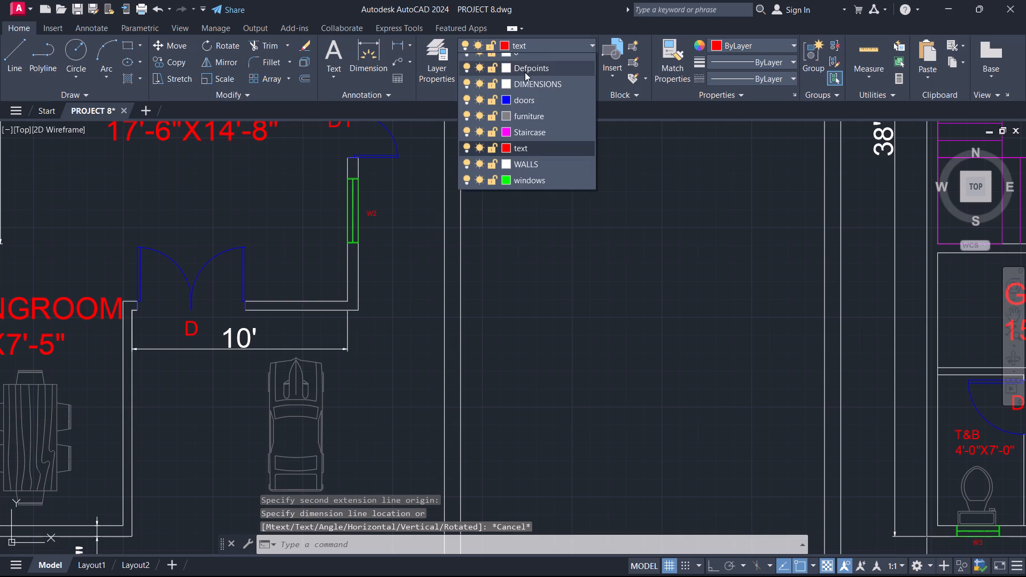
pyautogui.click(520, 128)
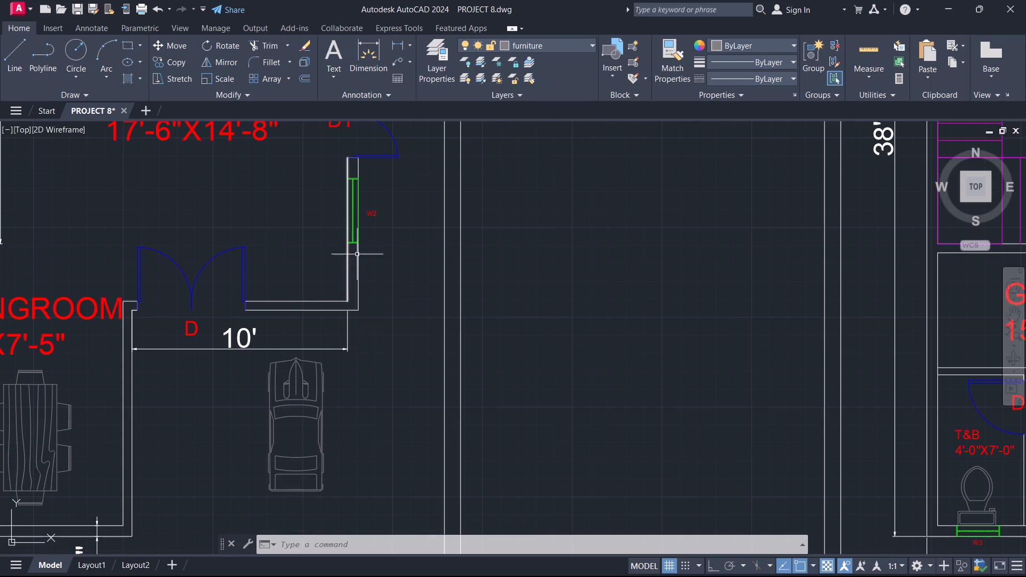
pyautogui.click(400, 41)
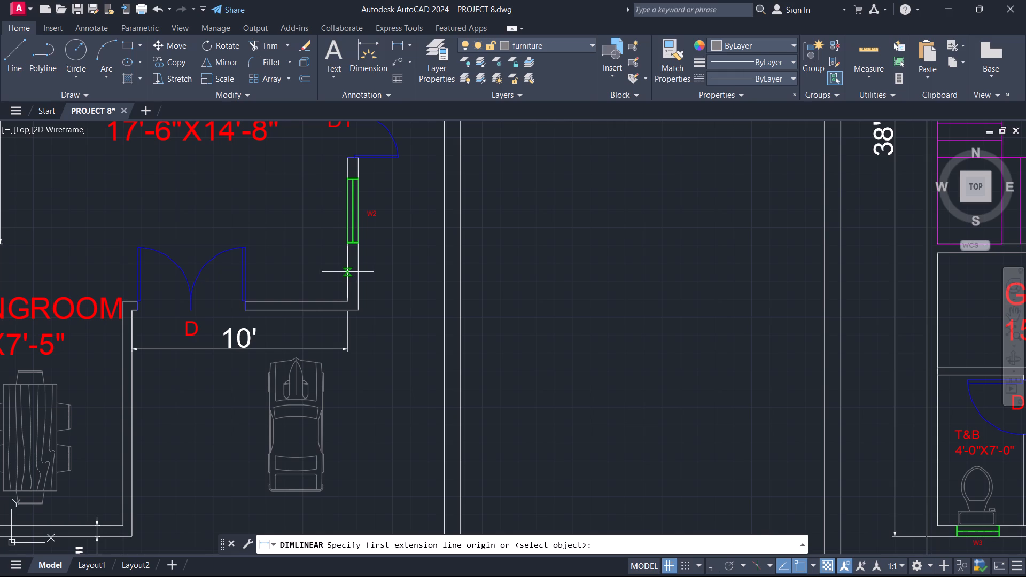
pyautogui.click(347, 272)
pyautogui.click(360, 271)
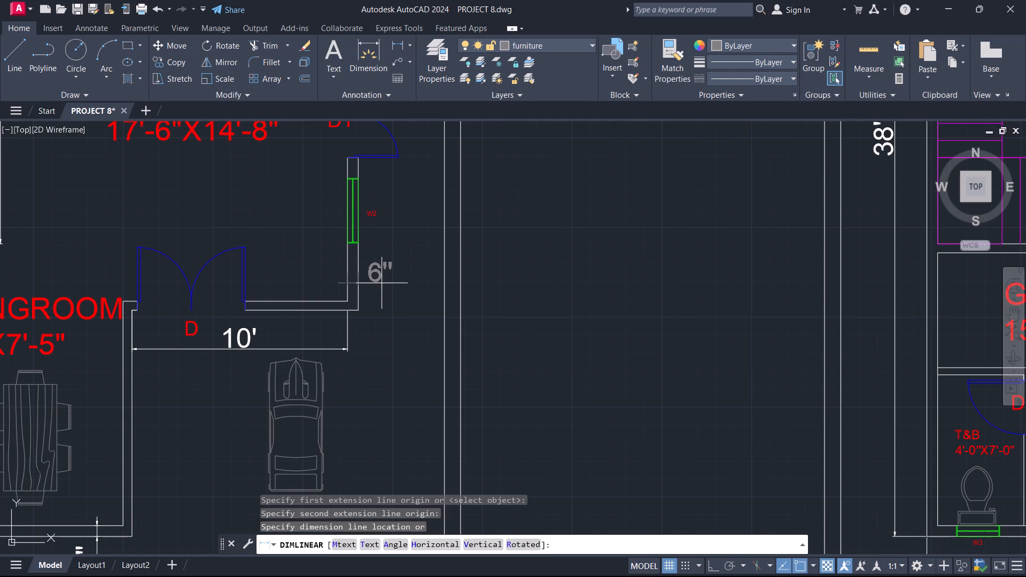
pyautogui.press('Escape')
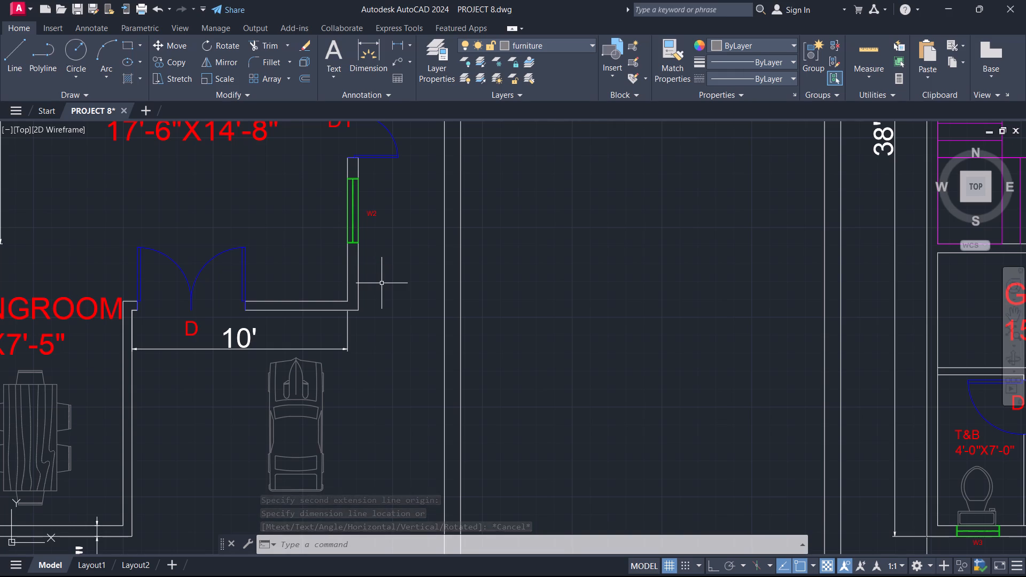
# On the DIMENSIONS layer, add a linear dimension across the ground floor living room's outer wall thickness, between window W2 and the corner.
pyautogui.click(547, 46)
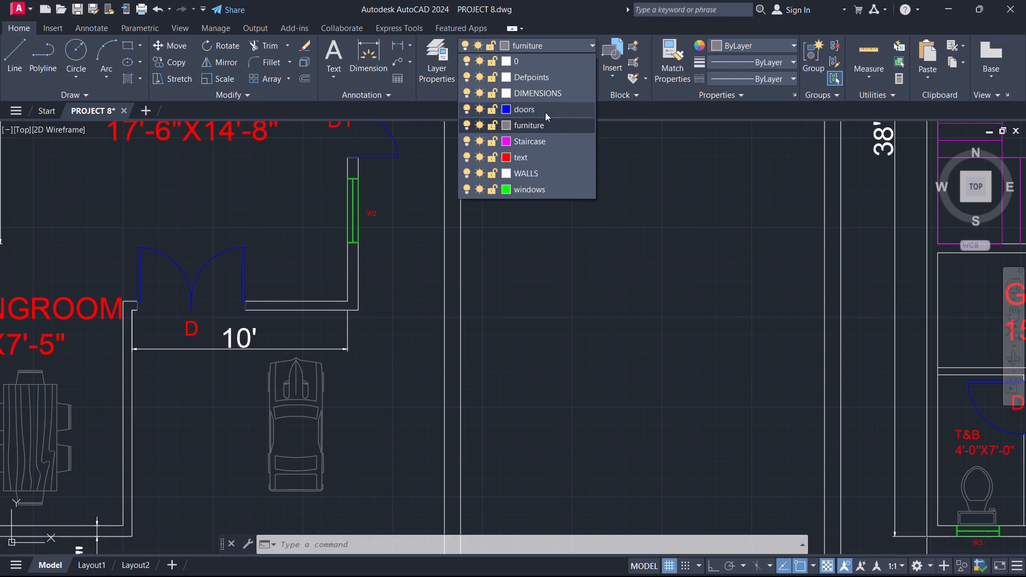
pyautogui.click(522, 92)
pyautogui.moveTo(402, 43); pyautogui.dragTo(419, 32)
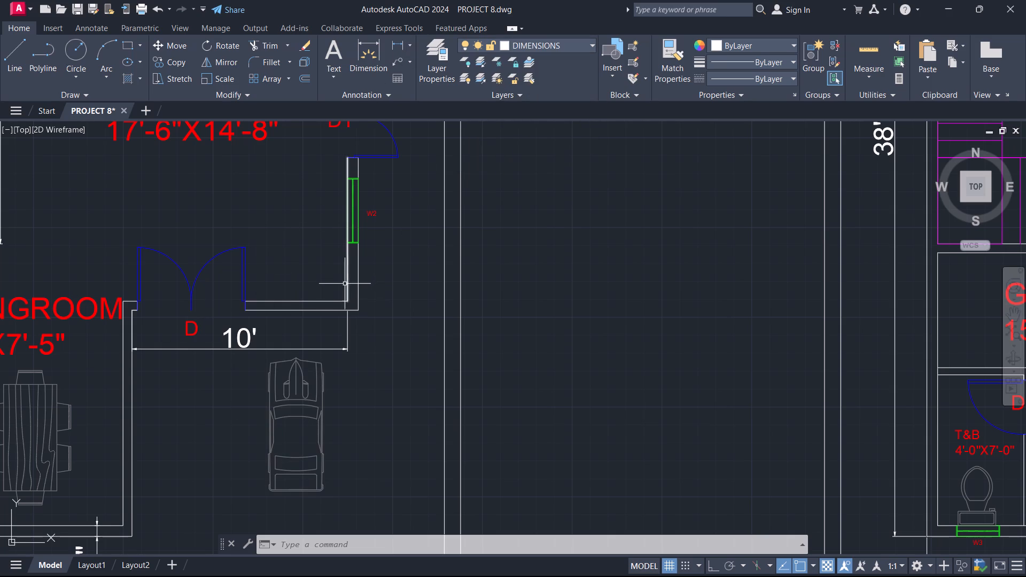
pyautogui.click(396, 46)
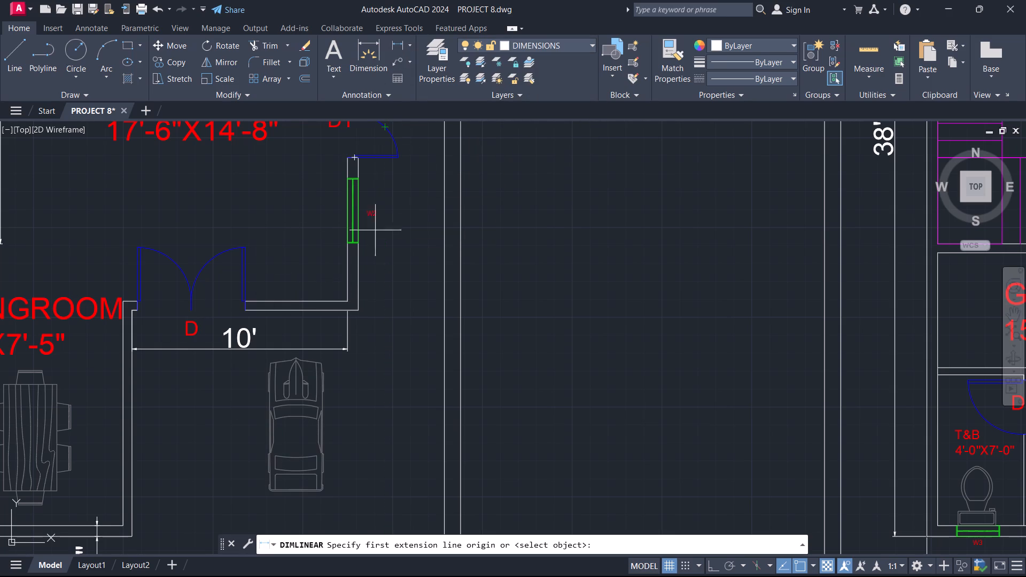
pyautogui.click(349, 298)
pyautogui.click(359, 298)
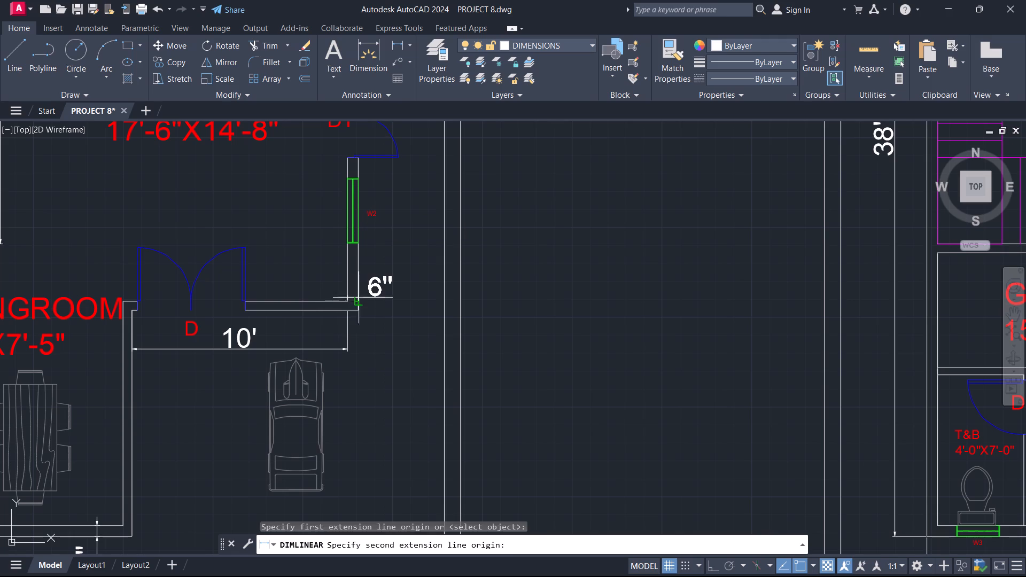
pyautogui.click(372, 286)
# Check the dimensions across the ground floor plan, including the bedroom's W2 window wall, the staircase and the living room.
pyautogui.scroll(-2, 461, 251)
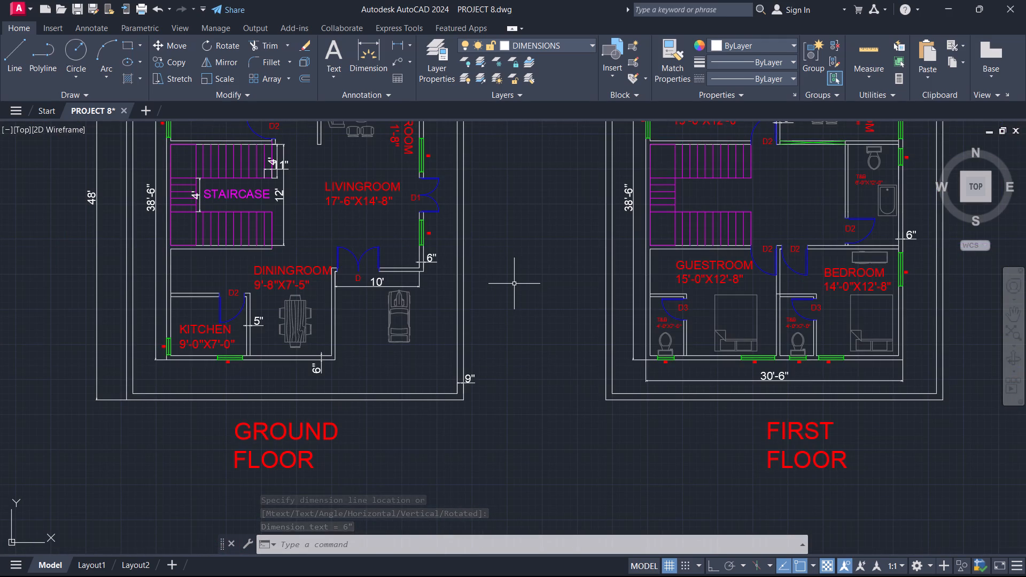
pyautogui.scroll(-1, 534, 298)
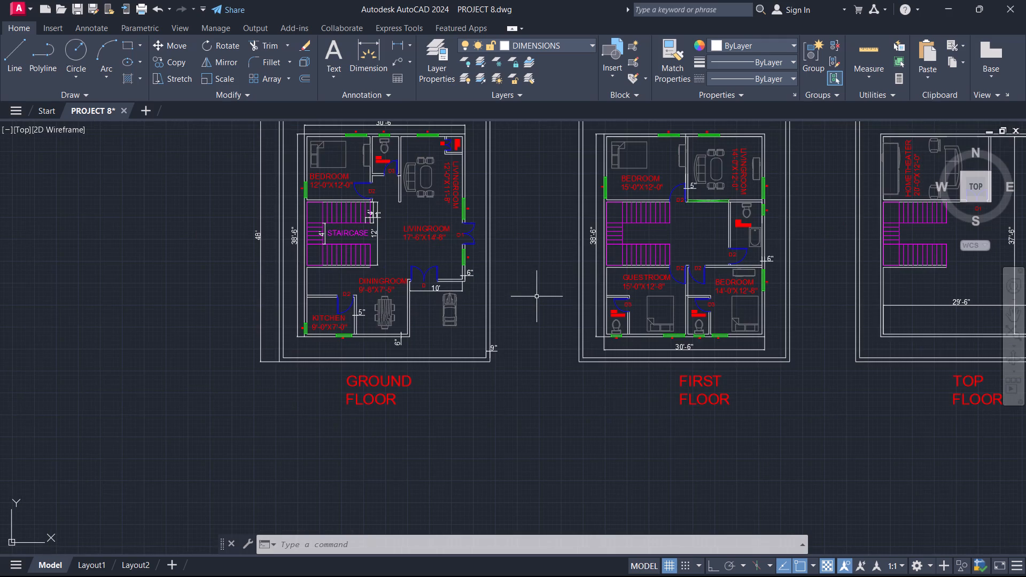
pyautogui.scroll(4, 288, 188)
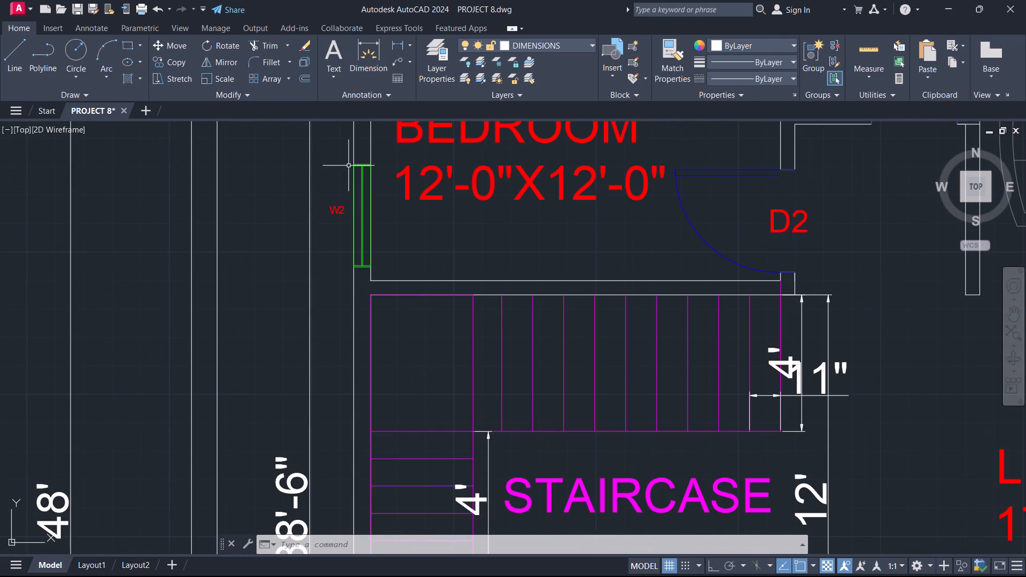
pyautogui.scroll(-1, 331, 169)
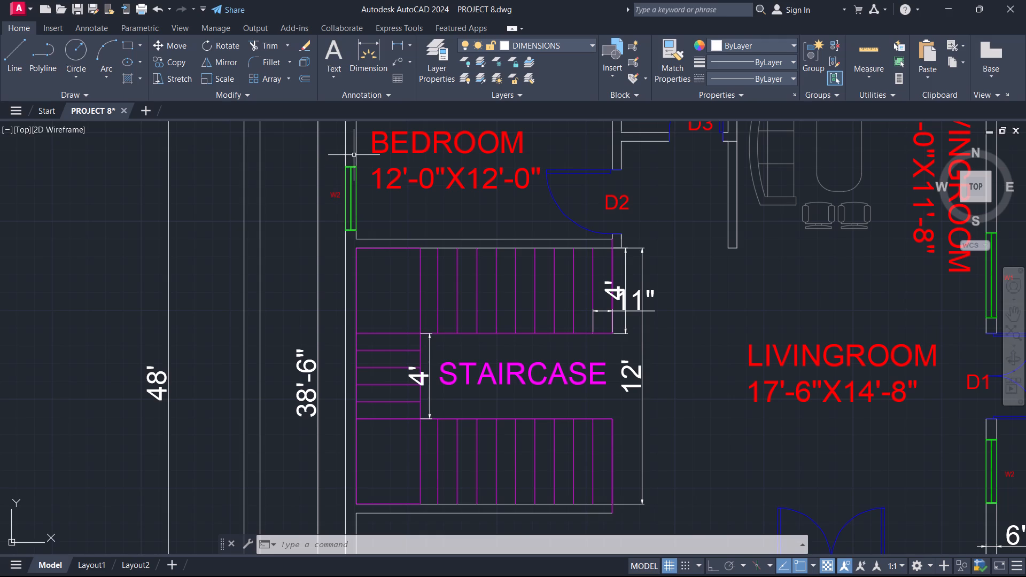
pyautogui.scroll(-1, 721, 247)
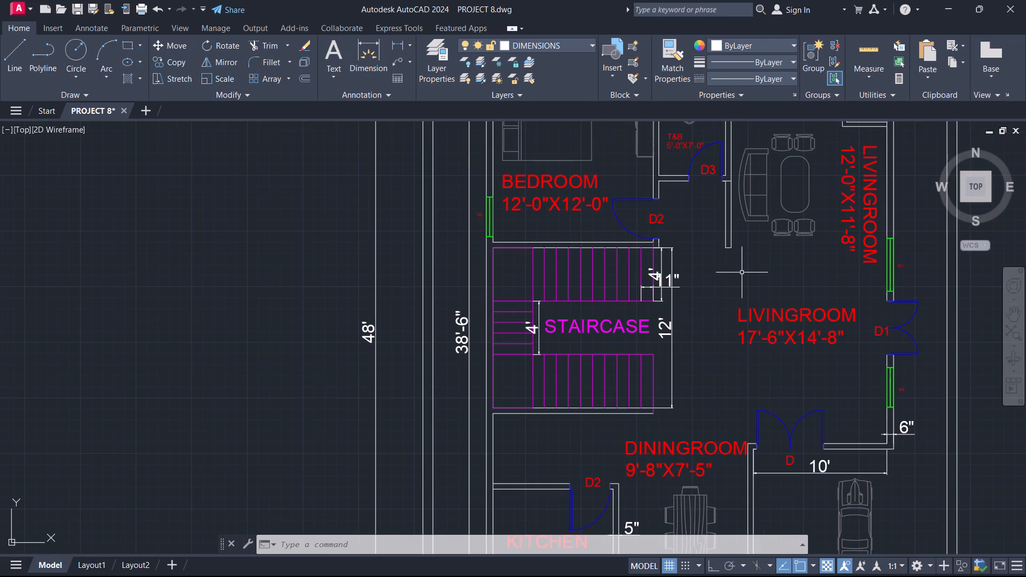
pyautogui.moveTo(737, 297); pyautogui.dragTo(658, 295, button='middle')
pyautogui.scroll(-1, 658, 295)
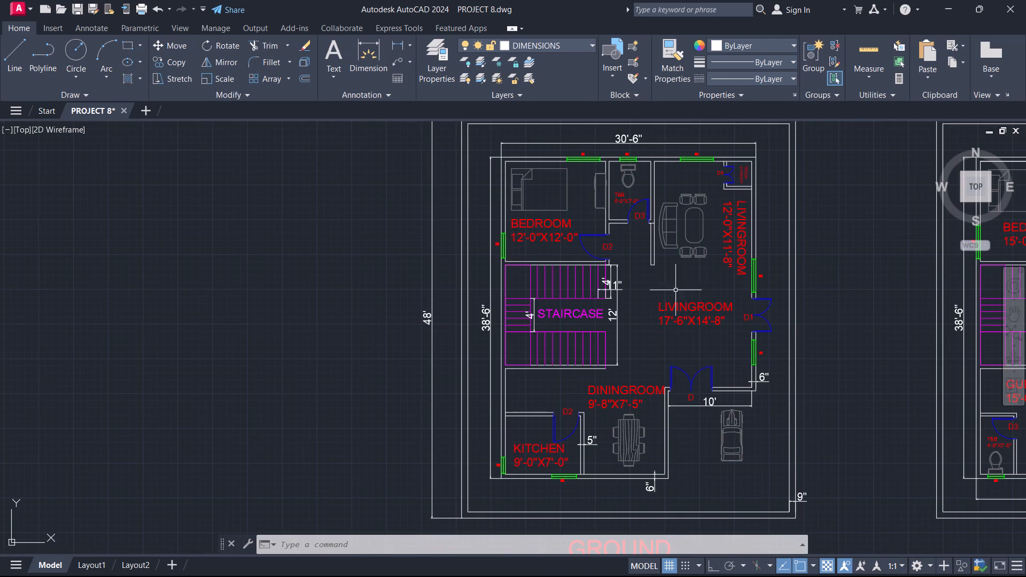
# Compare the ground, first and top floor plans side by side, checking which areas already carry dimensions.
pyautogui.moveTo(824, 283); pyautogui.dragTo(692, 299, button='middle')
pyautogui.scroll(-1, 678, 291)
pyautogui.moveTo(705, 290); pyautogui.dragTo(576, 261, button='middle')
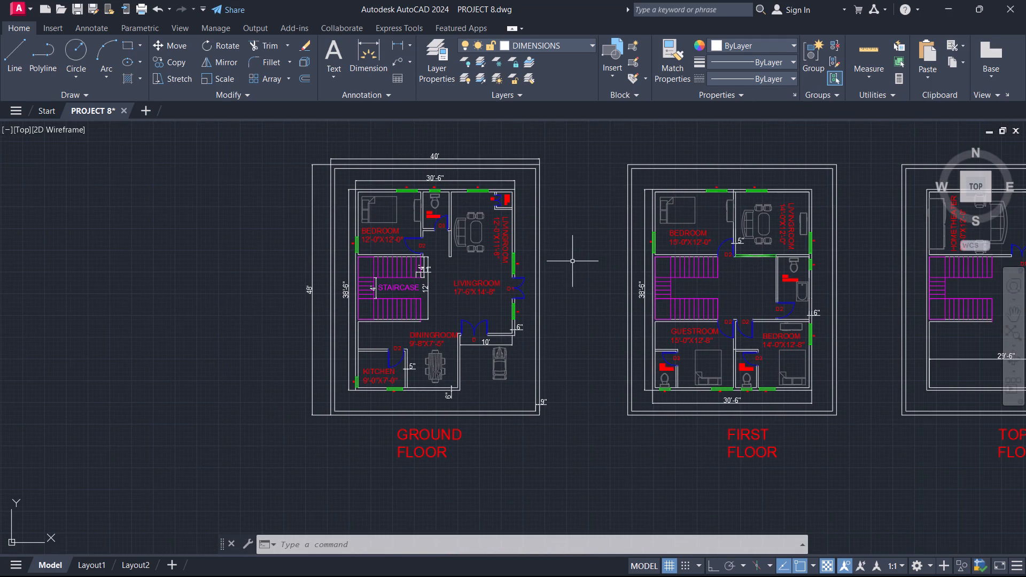
pyautogui.scroll(-1, 595, 257)
pyautogui.moveTo(597, 256); pyautogui.dragTo(435, 276, button='middle')
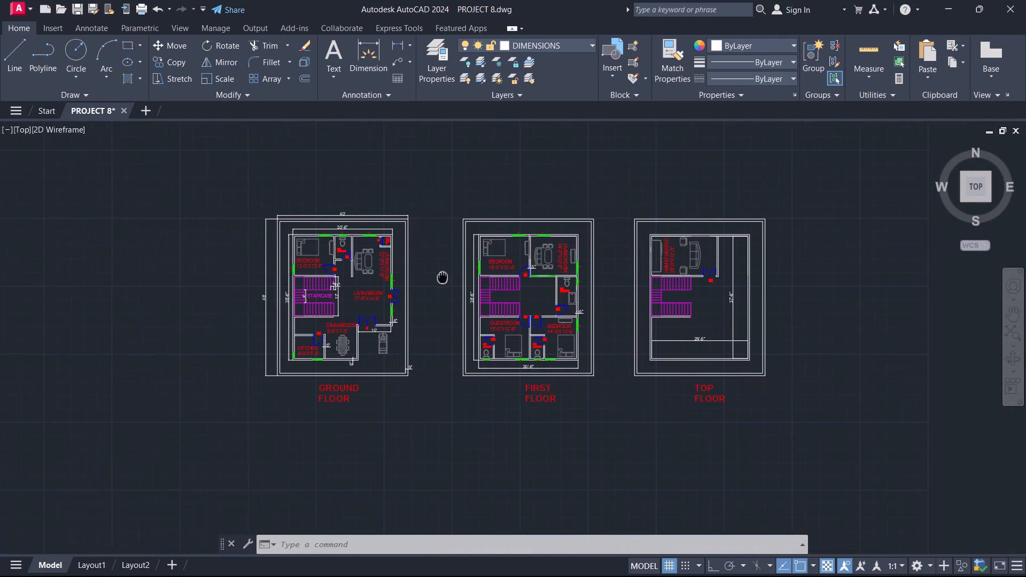
pyautogui.moveTo(435, 276); pyautogui.dragTo(414, 276, button='middle')
pyautogui.scroll(1, 580, 270)
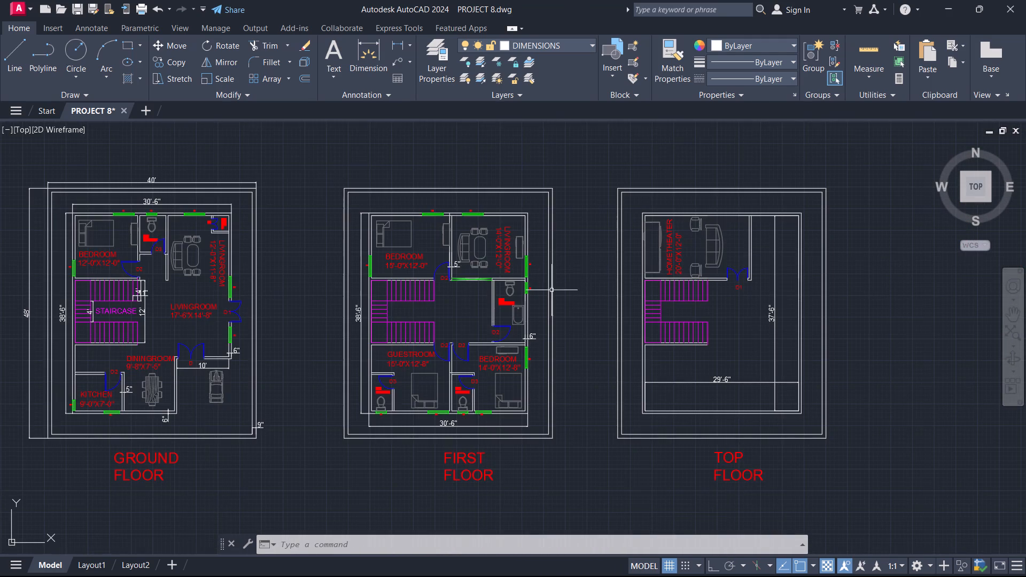
pyautogui.moveTo(308, 312); pyautogui.dragTo(380, 293, button='middle')
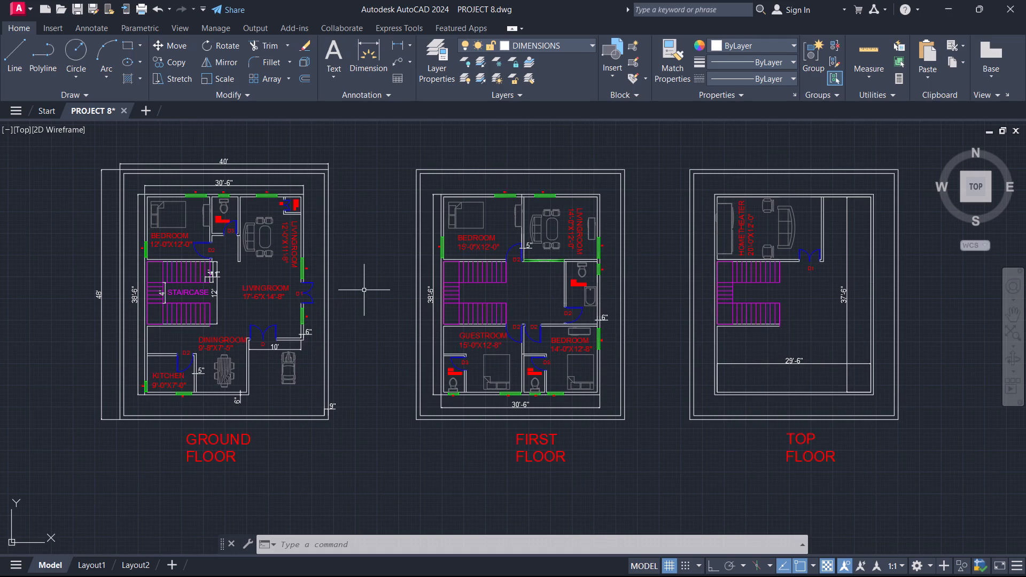
pyautogui.moveTo(371, 270); pyautogui.dragTo(402, 288, button='middle')
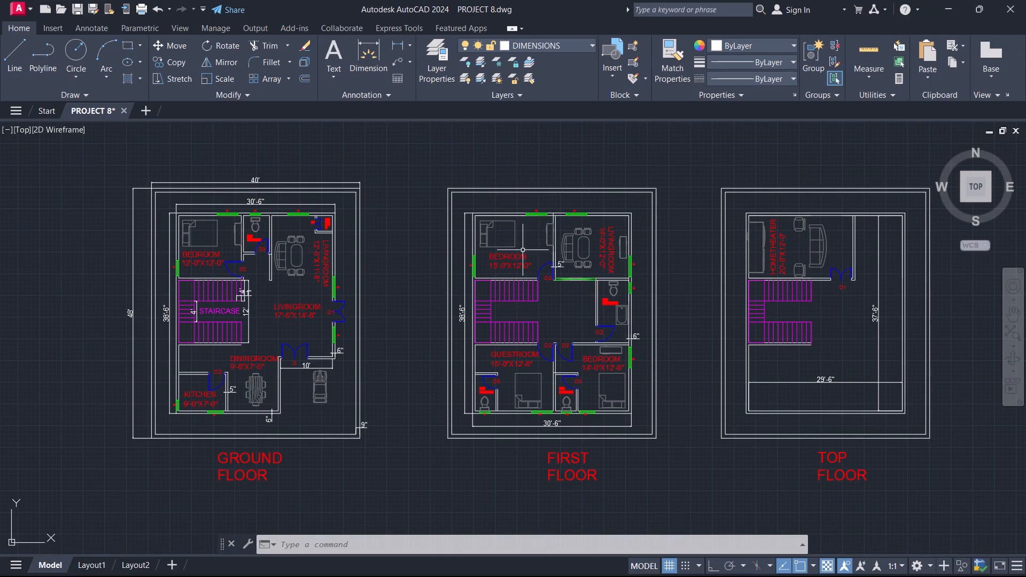
# Examine the first floor's central hall between the staircase, the 6'-0"X12'-0" T&B and the bedroom and guestroom doors.
pyautogui.scroll(1, 537, 287)
pyautogui.scroll(-1, 337, 288)
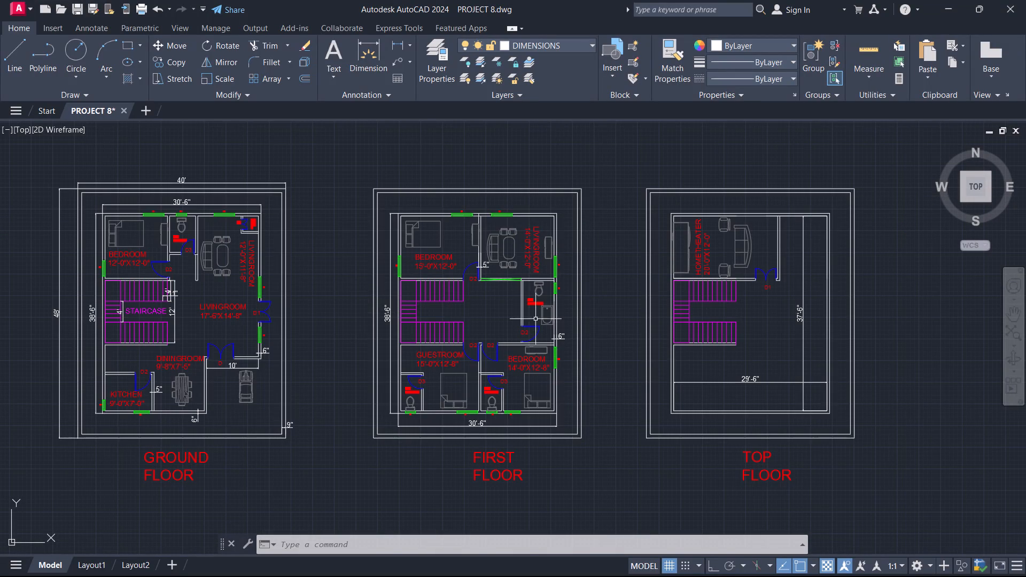
pyautogui.scroll(1, 565, 338)
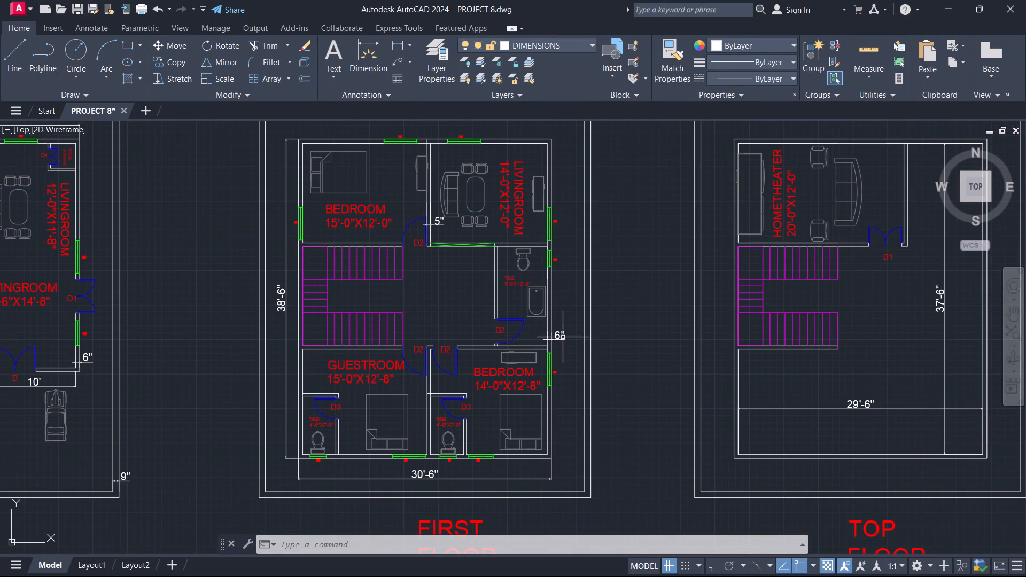
pyautogui.scroll(1, 299, 320)
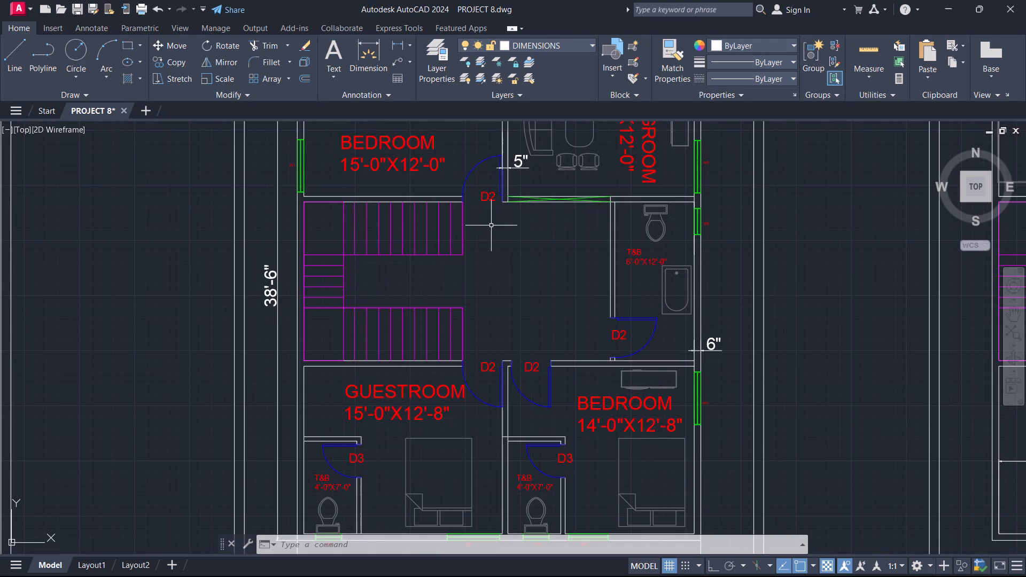
pyautogui.scroll(-1, 491, 225)
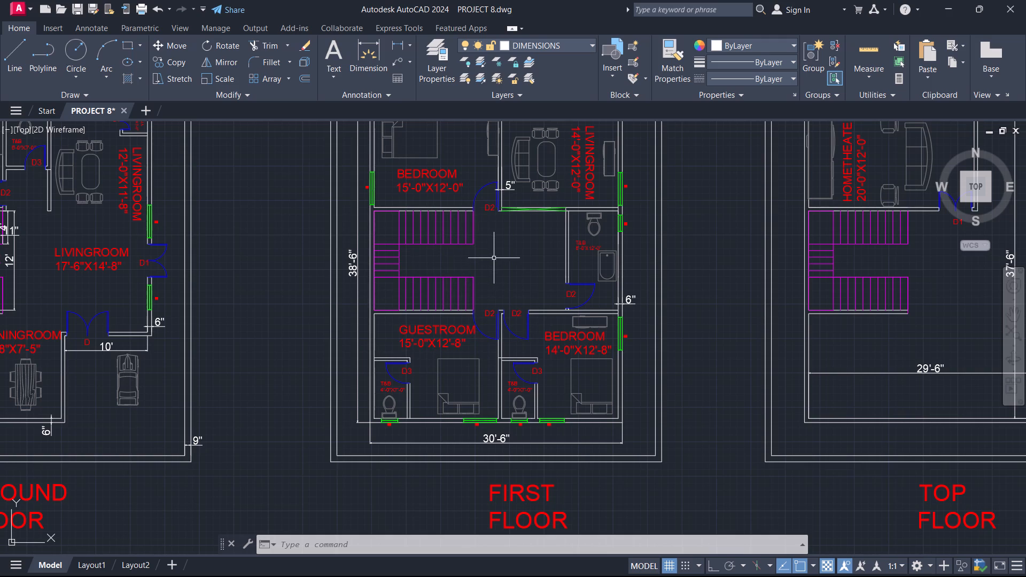
pyautogui.scroll(-1, 485, 243)
pyautogui.scroll(1, 501, 231)
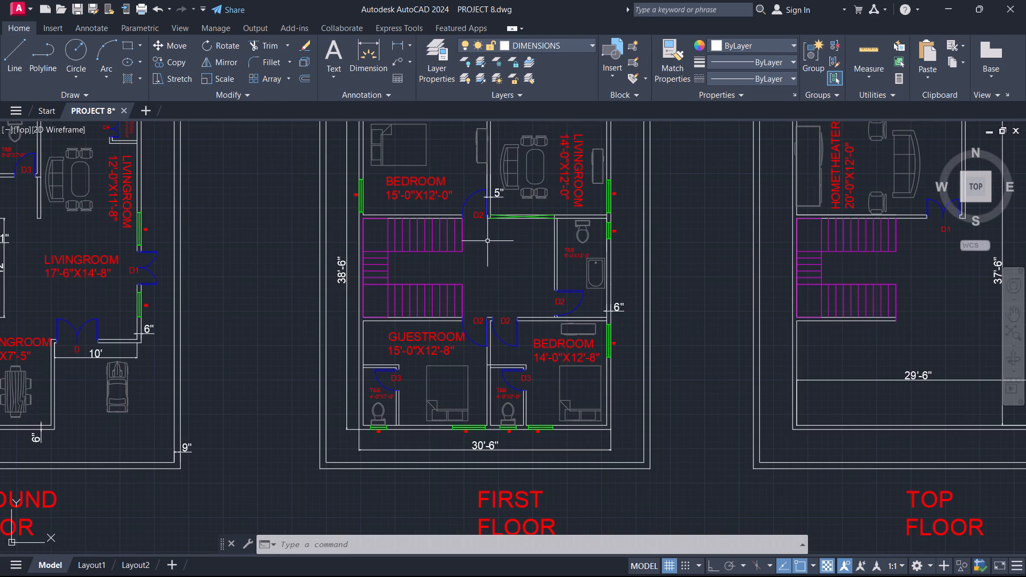
pyautogui.scroll(1, 487, 241)
pyautogui.scroll(-1, 499, 233)
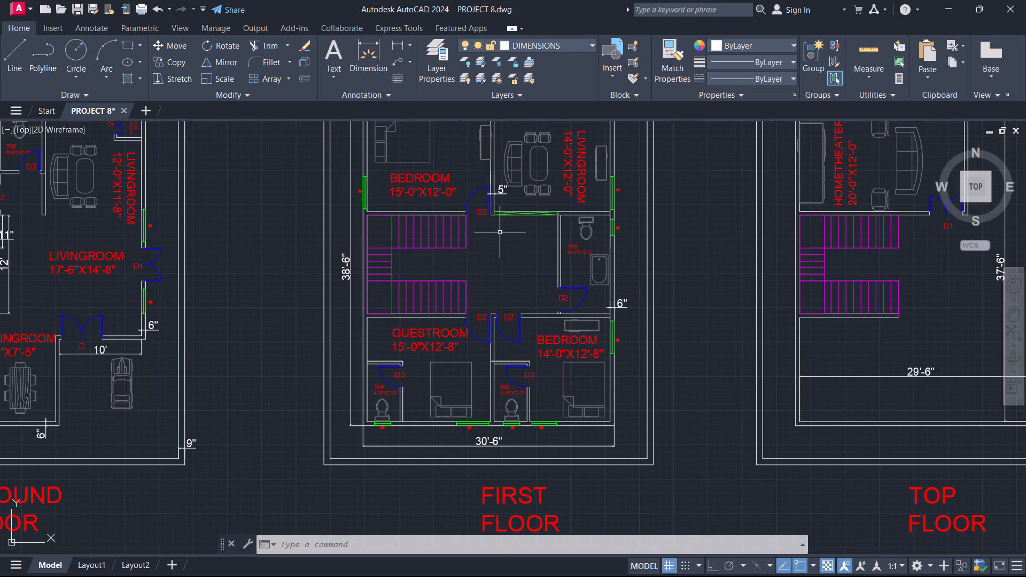
pyautogui.scroll(1, 500, 301)
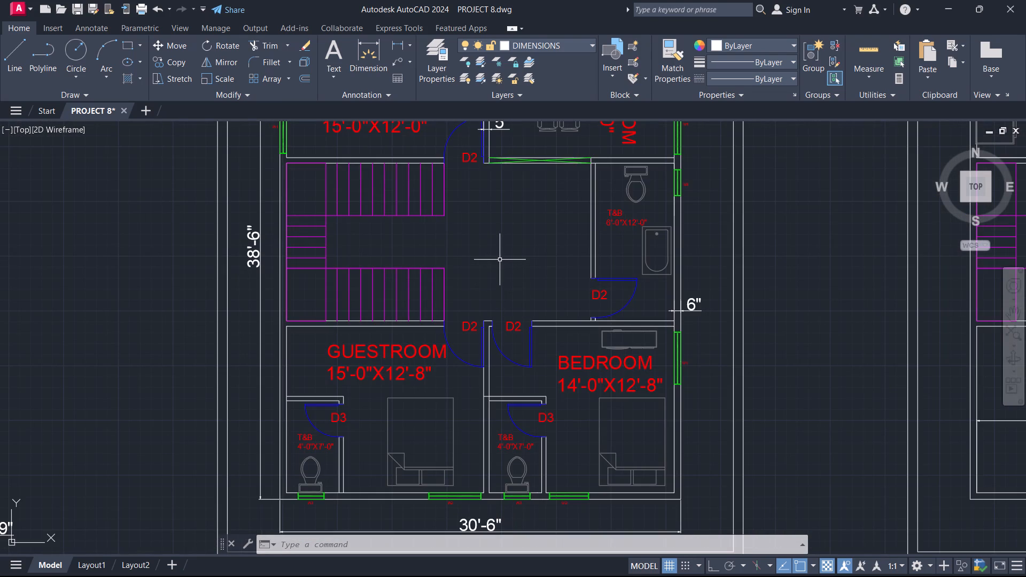
pyautogui.scroll(-1, 499, 258)
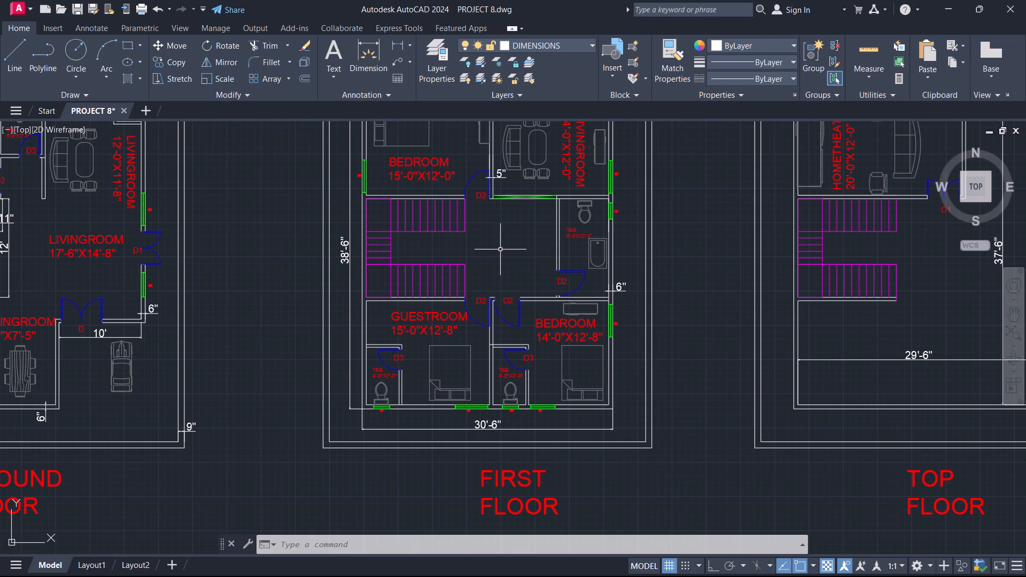
pyautogui.scroll(-1, 500, 249)
pyautogui.scroll(1, 494, 238)
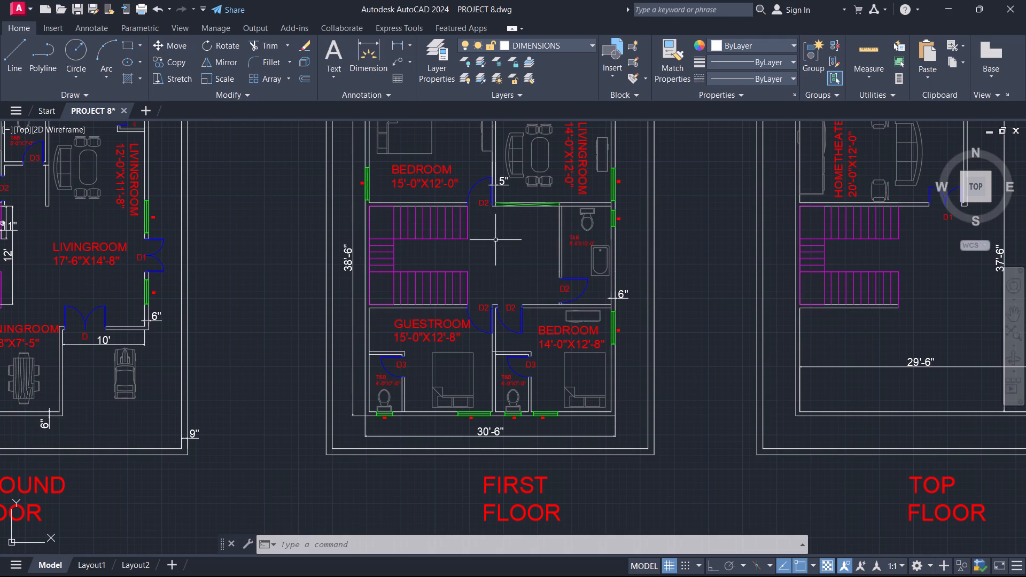
pyautogui.scroll(-1, 495, 259)
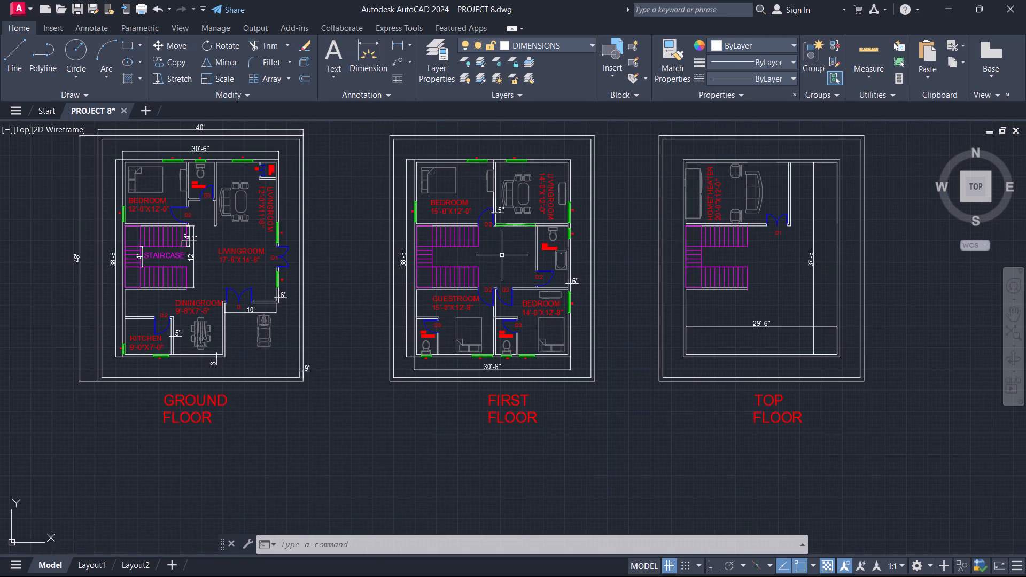
pyautogui.scroll(1, 507, 253)
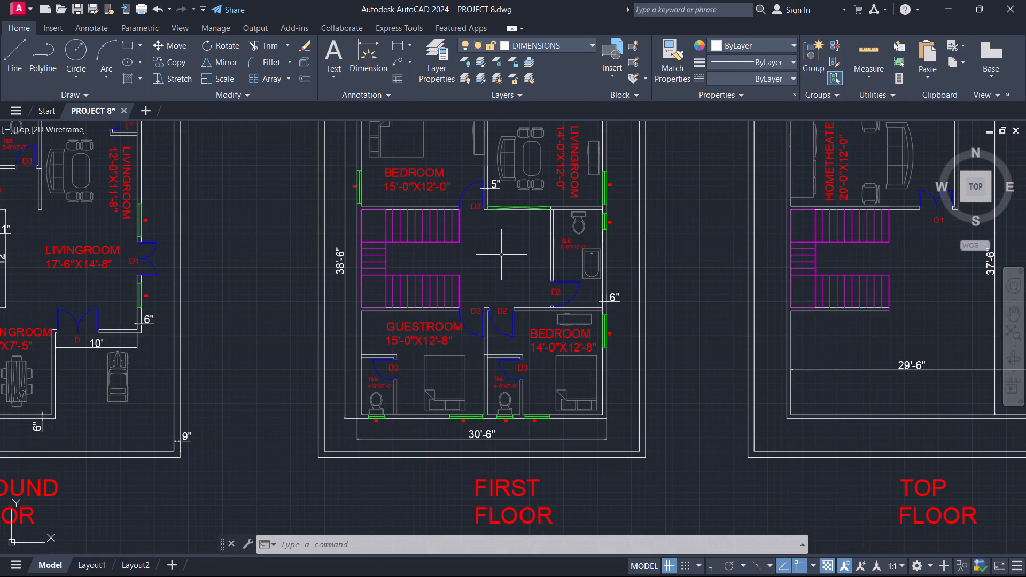
pyautogui.scroll(1, 498, 259)
pyautogui.scroll(-1, 495, 243)
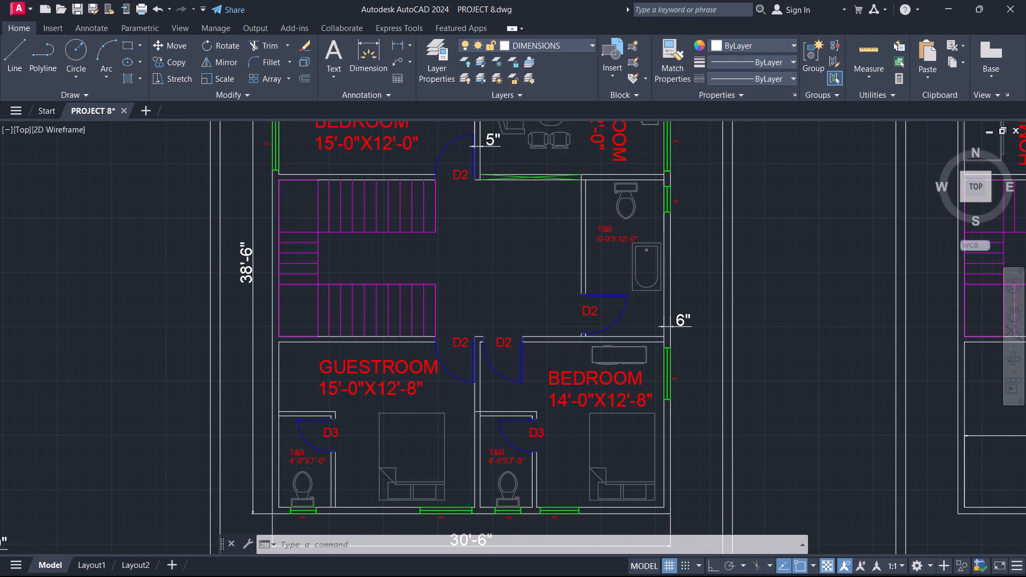
pyautogui.moveTo(504, 239); pyautogui.dragTo(486, 235, button='middle')
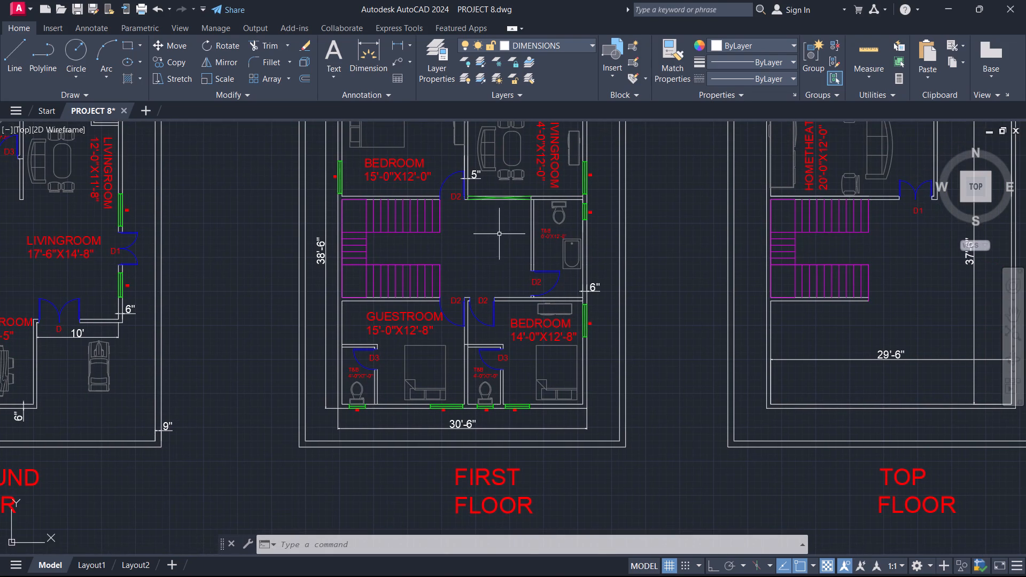
pyautogui.scroll(-1, 499, 234)
pyautogui.scroll(1, 481, 229)
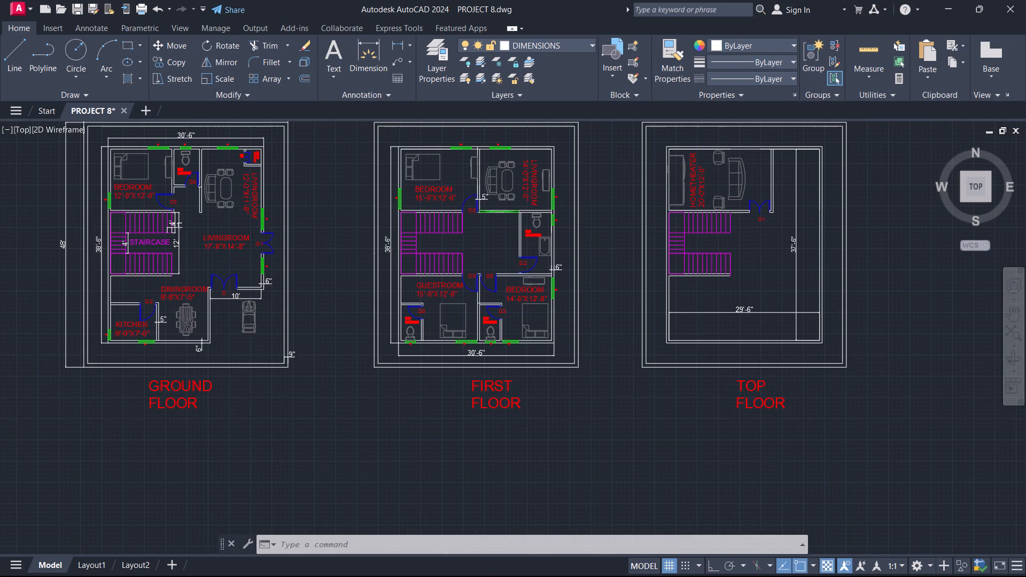
pyautogui.scroll(1, 492, 223)
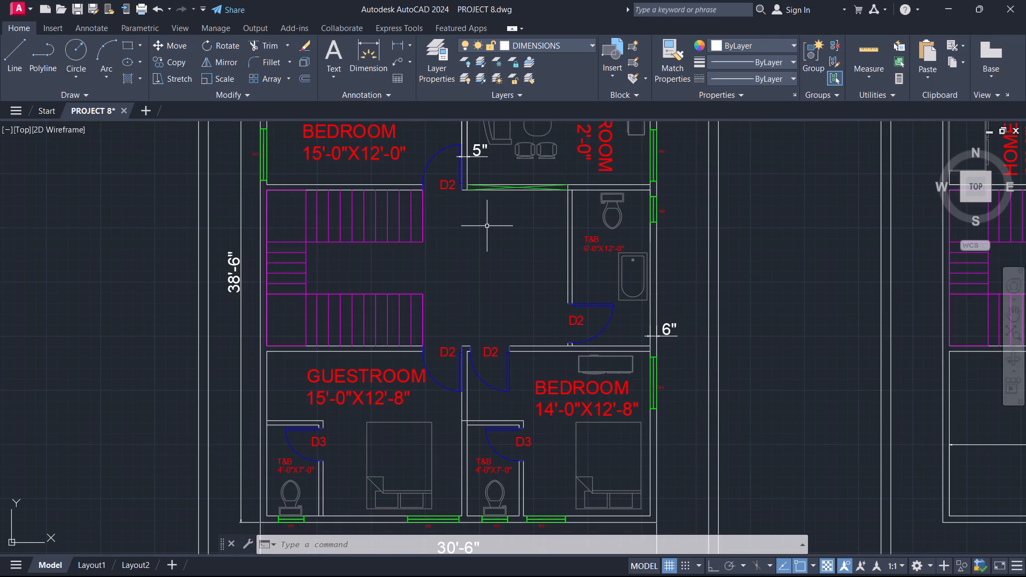
pyautogui.scroll(-1, 491, 224)
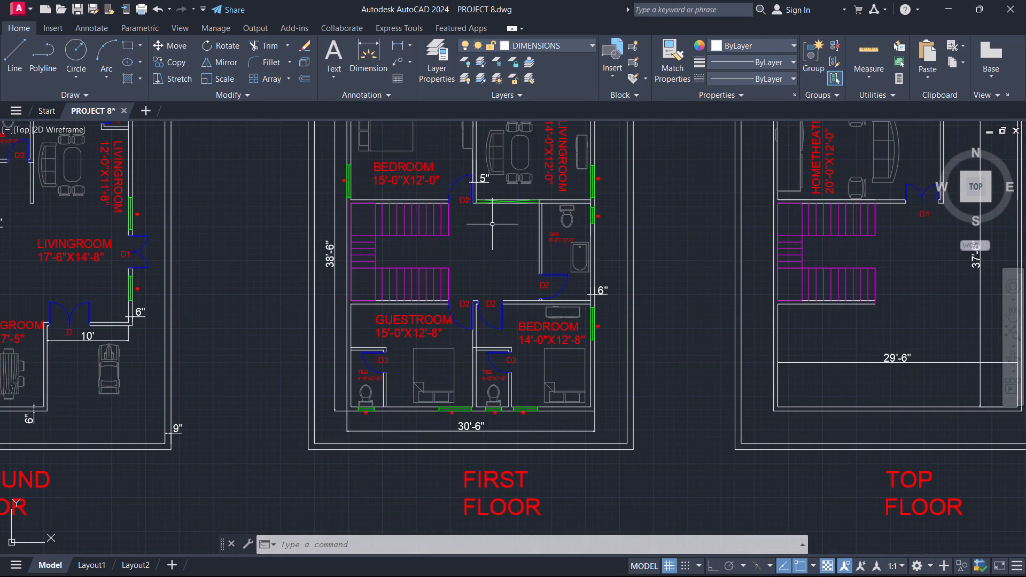
# Check the top floor's home theater, staircase and open area dimensions against the other two floor plans.
pyautogui.moveTo(663, 230); pyautogui.dragTo(533, 277, button='middle')
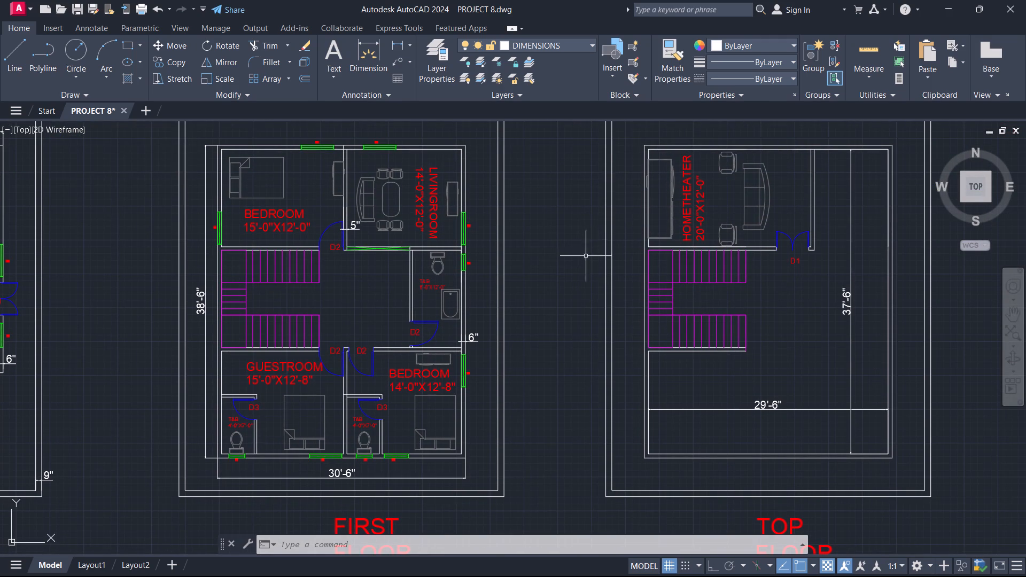
pyautogui.scroll(-1, 682, 234)
pyautogui.scroll(-1, 733, 276)
pyautogui.moveTo(733, 276); pyautogui.dragTo(732, 277, button='middle')
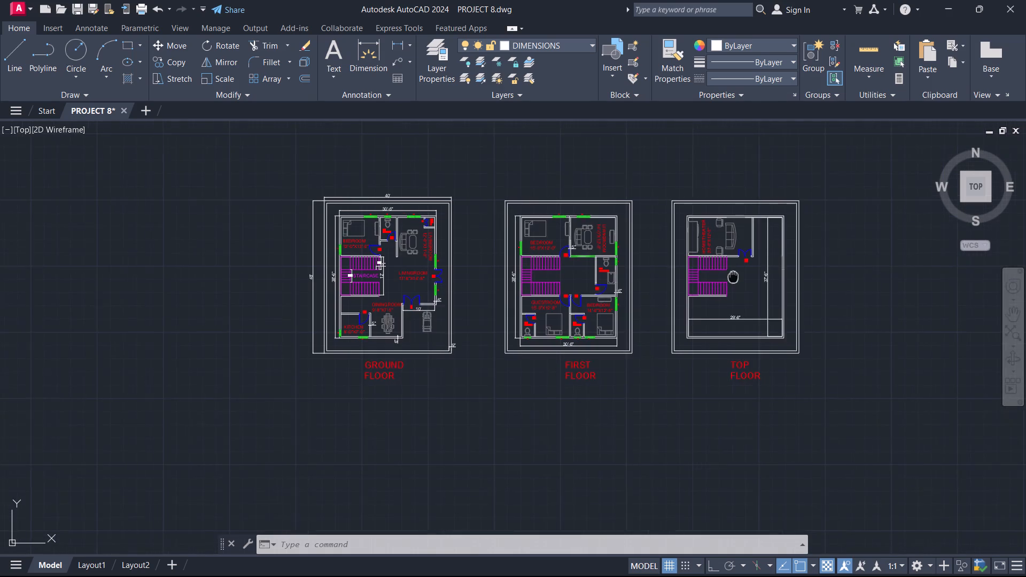
pyautogui.moveTo(732, 277); pyautogui.dragTo(696, 276, button='middle')
pyautogui.scroll(2, 709, 271)
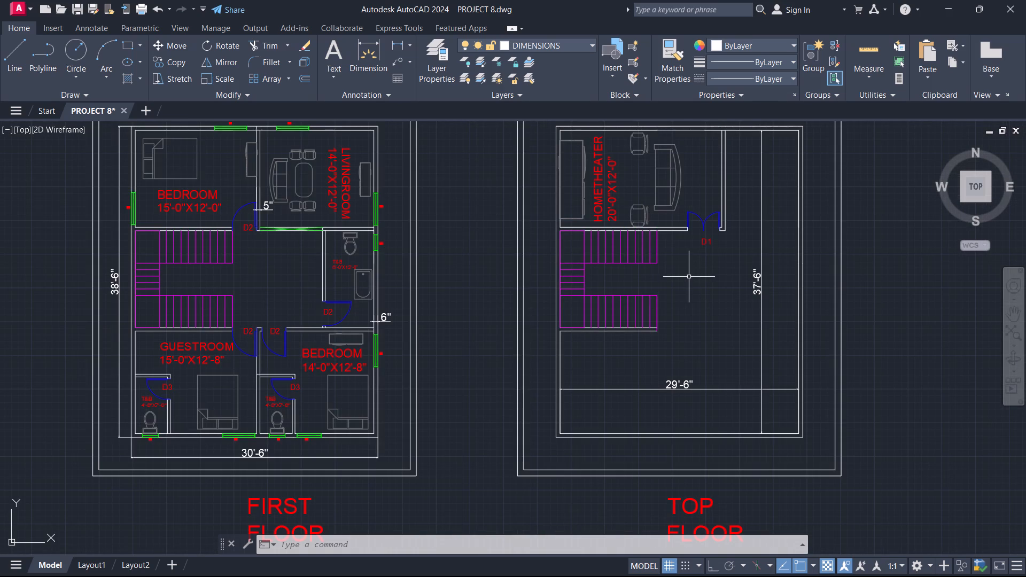
pyautogui.scroll(-1, 693, 274)
pyautogui.moveTo(562, 268); pyautogui.dragTo(652, 262, button='middle')
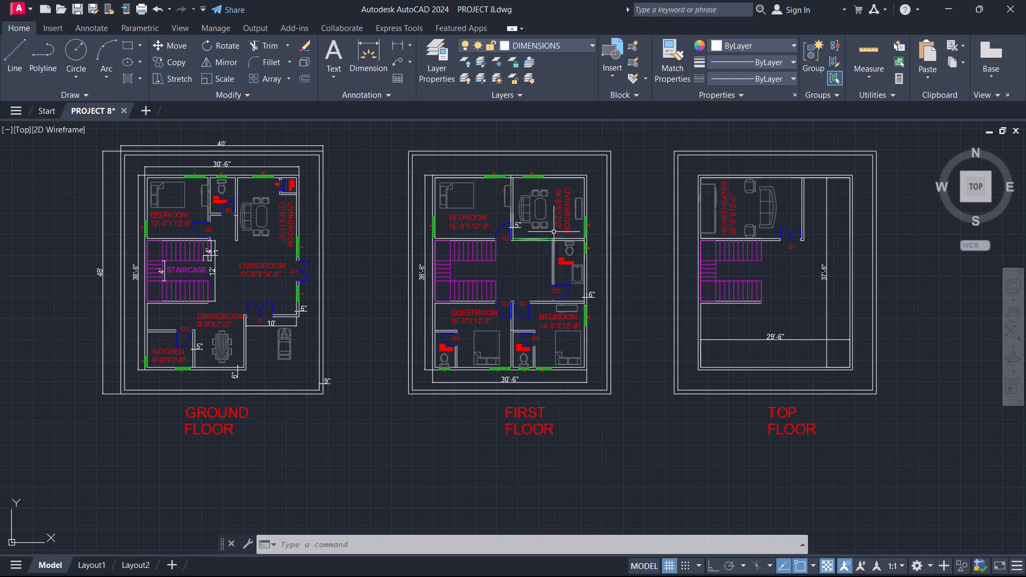
# Add a horizontal linear dimension across the first floor's central hall, from the staircase edge to the T&B wall.
pyautogui.scroll(4, 566, 260)
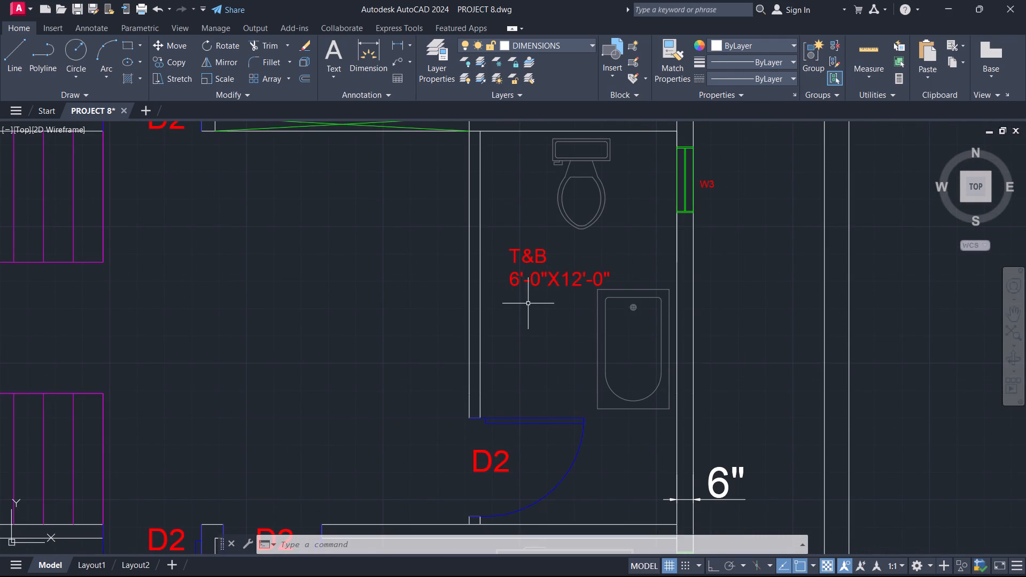
pyautogui.moveTo(531, 301); pyautogui.dragTo(557, 230, button='middle')
pyautogui.scroll(-2, 562, 225)
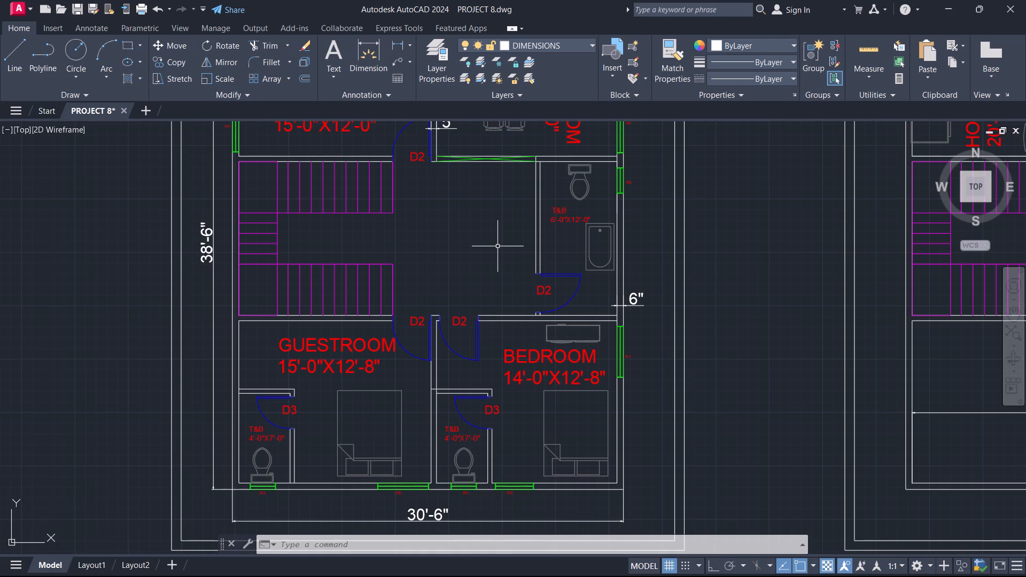
pyautogui.moveTo(485, 272); pyautogui.dragTo(557, 279, button='middle')
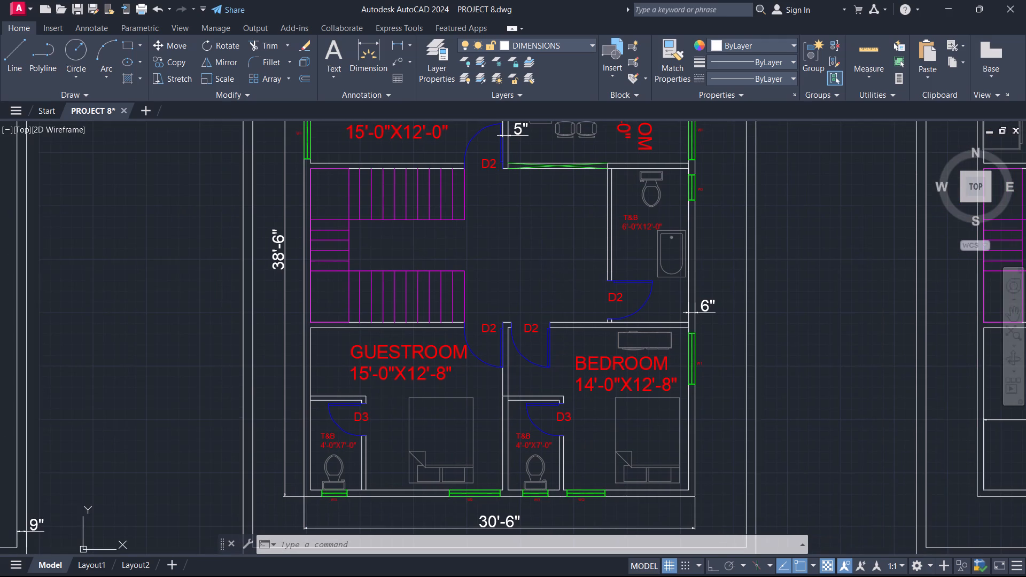
pyautogui.scroll(-1, 544, 270)
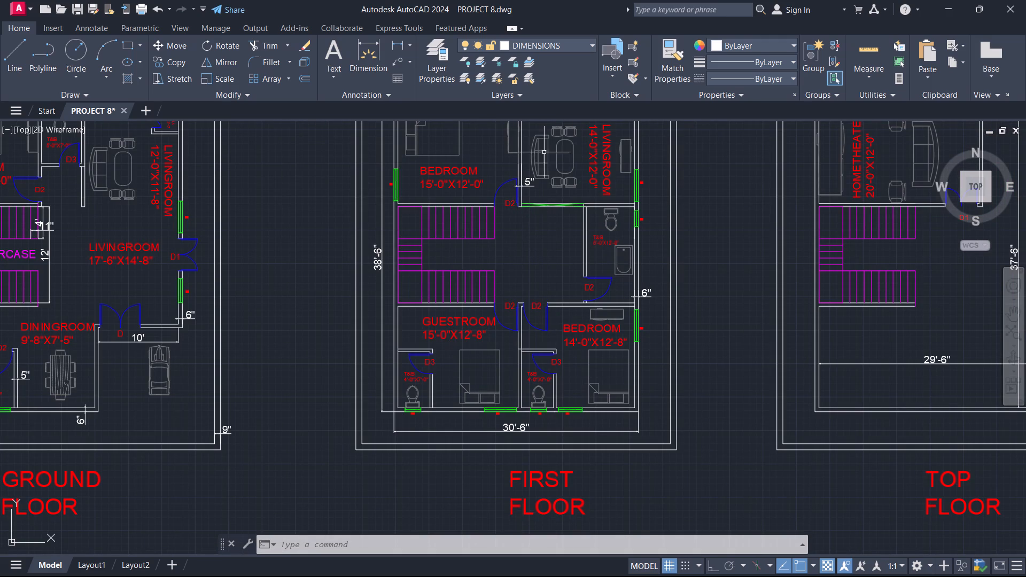
pyautogui.click(397, 43)
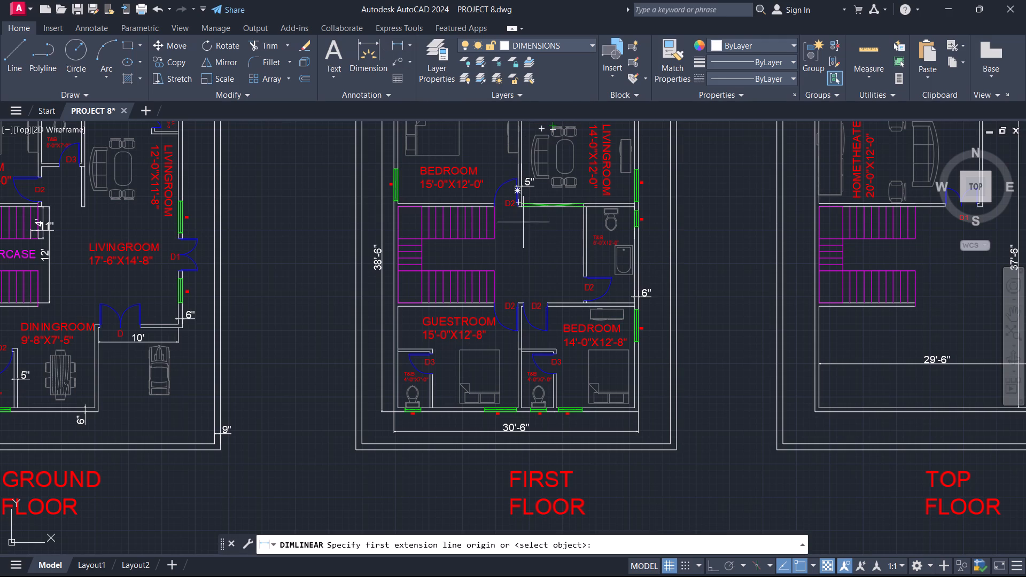
pyautogui.click(498, 235)
pyautogui.click(586, 237)
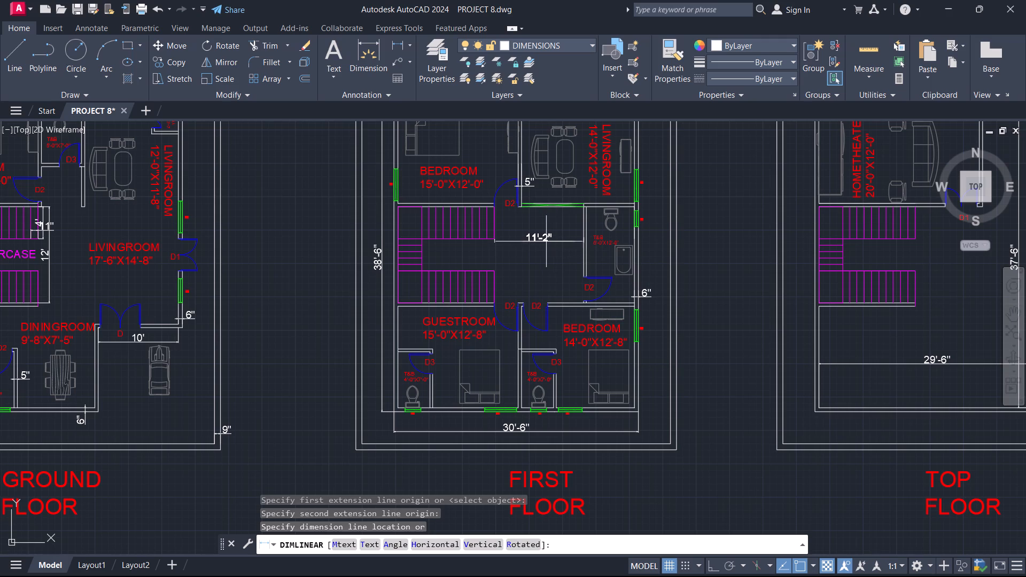
pyautogui.scroll(1, 547, 240)
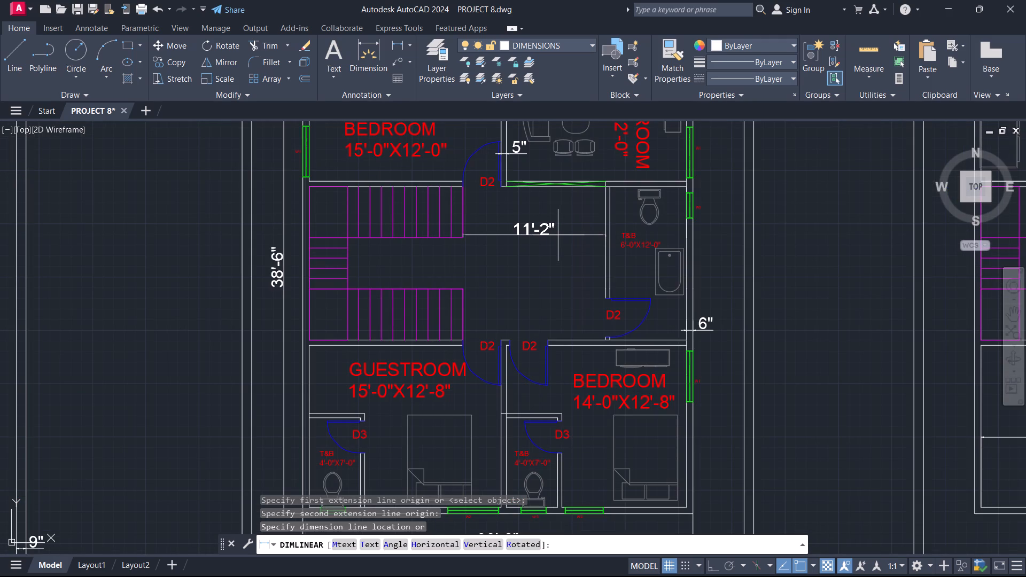
pyautogui.click(559, 235)
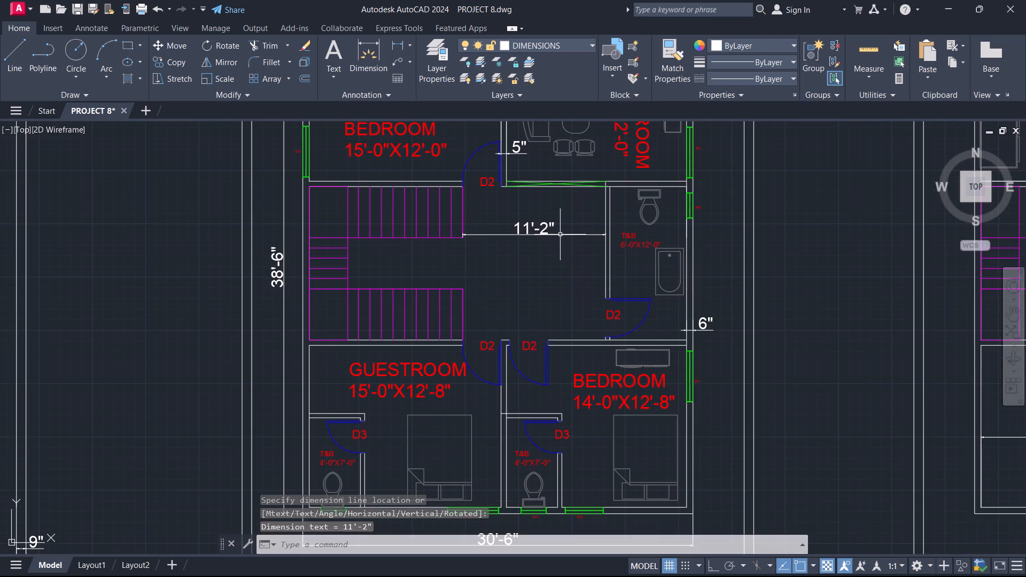
# Add a vertical linear dimension along the first floor hall, from the living room opening to the bedroom wall, placed beside the T&B wall.
pyautogui.click(395, 43)
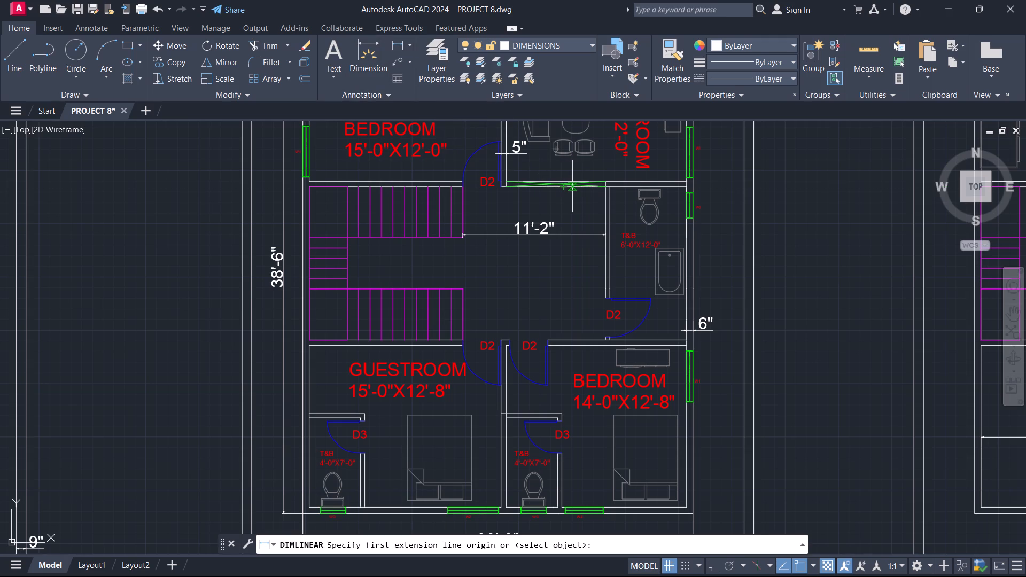
pyautogui.scroll(2, 579, 195)
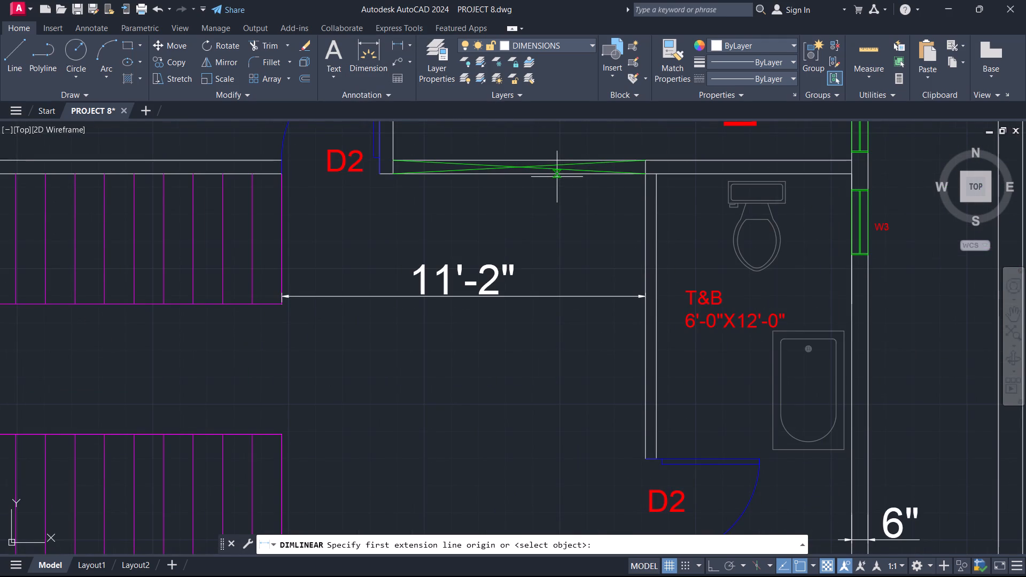
pyautogui.click(555, 173)
pyautogui.scroll(-1, 561, 327)
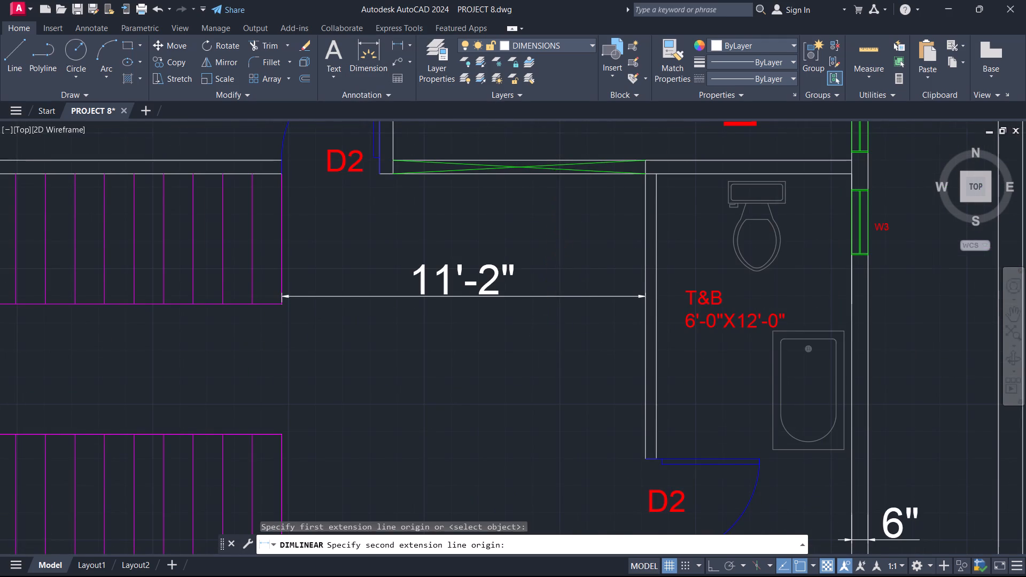
pyautogui.click(559, 474)
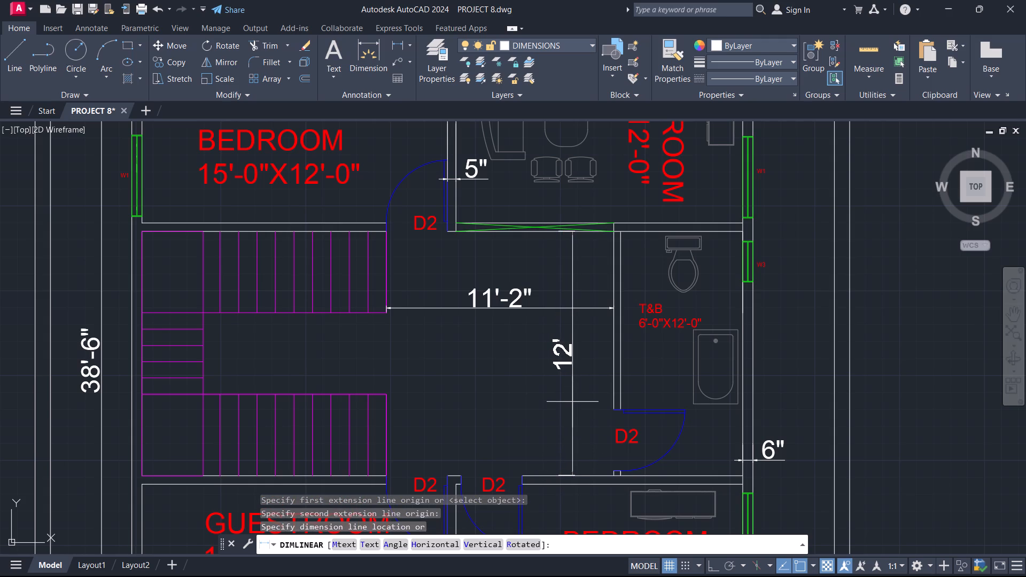
pyautogui.click(572, 392)
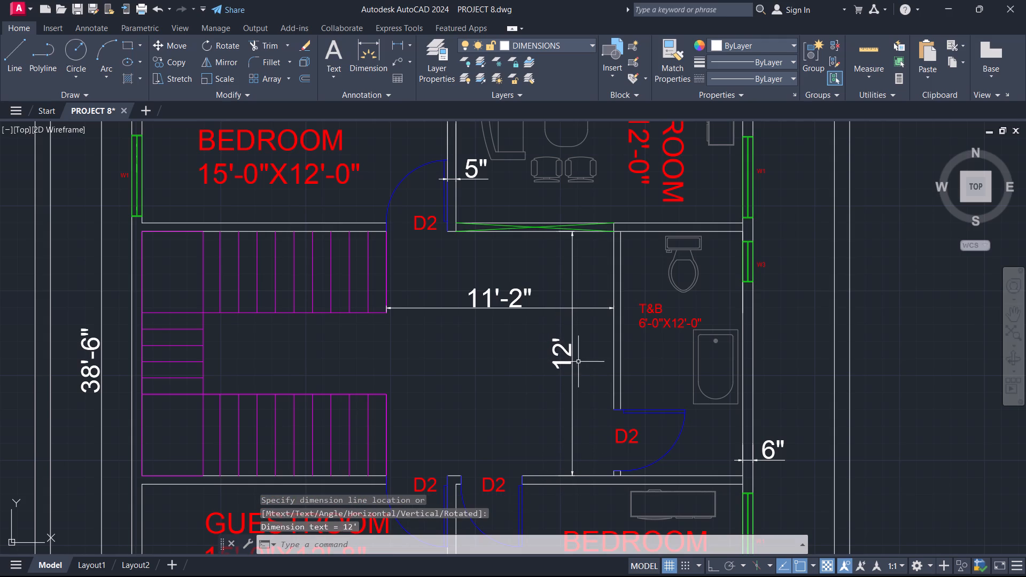
# Check the first floor plan for missing dimensions around the central hall, bedrooms and guestroom, against the neighbouring floor plans.
pyautogui.scroll(-1, 601, 348)
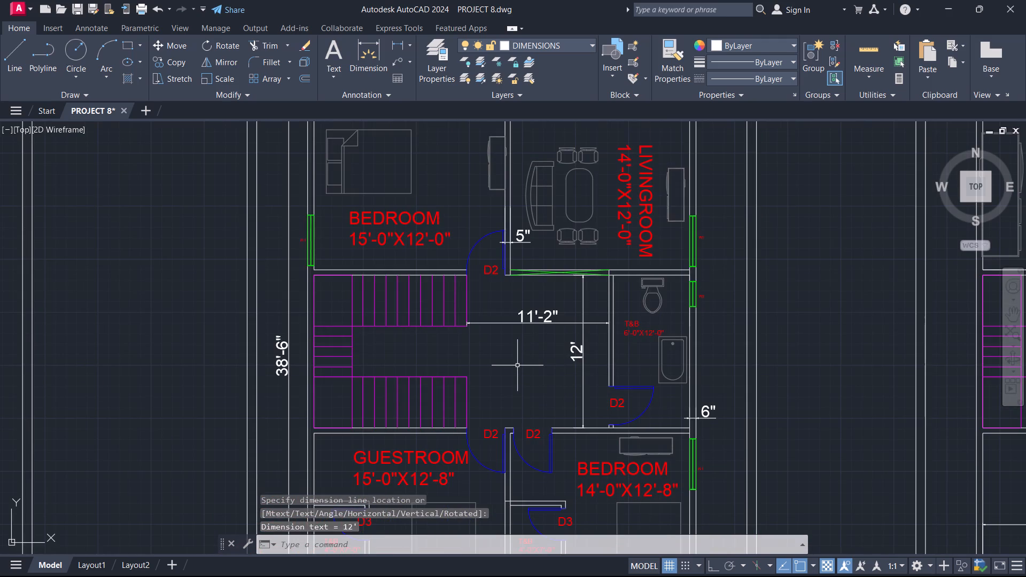
pyautogui.scroll(-1, 517, 365)
pyautogui.moveTo(520, 369); pyautogui.dragTo(494, 307, button='middle')
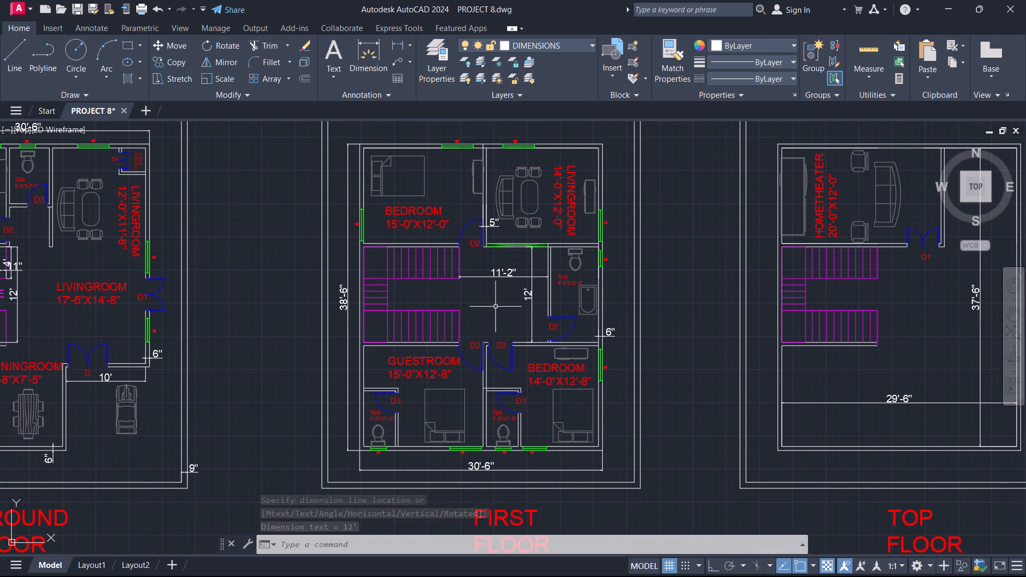
pyautogui.scroll(-1, 526, 305)
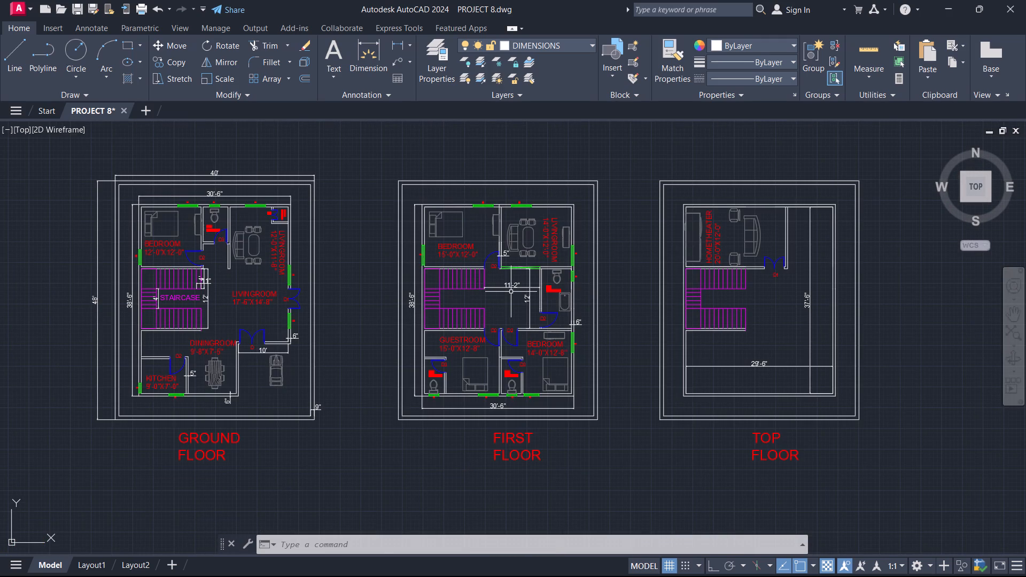
pyautogui.scroll(2, 521, 286)
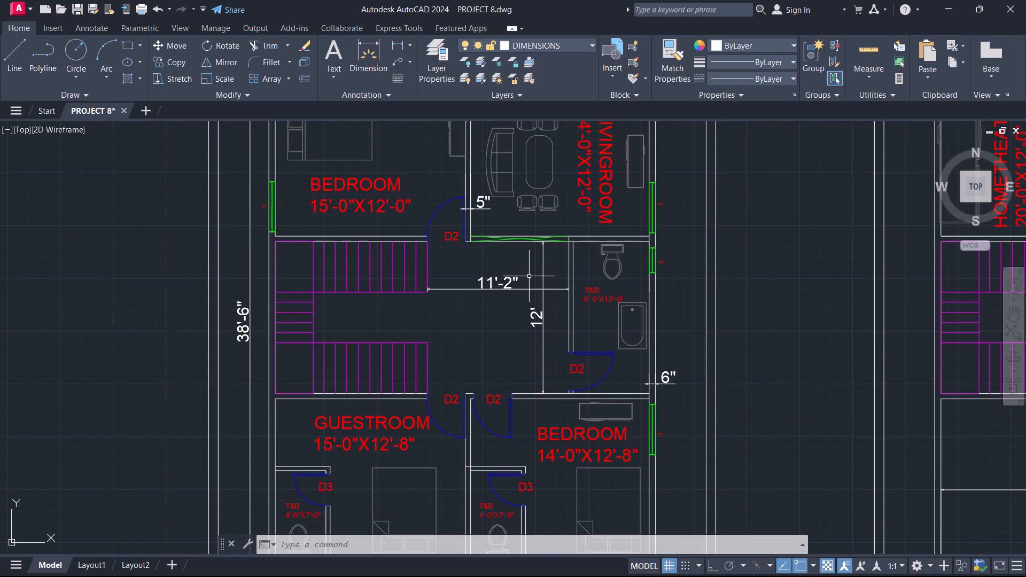
pyautogui.scroll(-1, 530, 276)
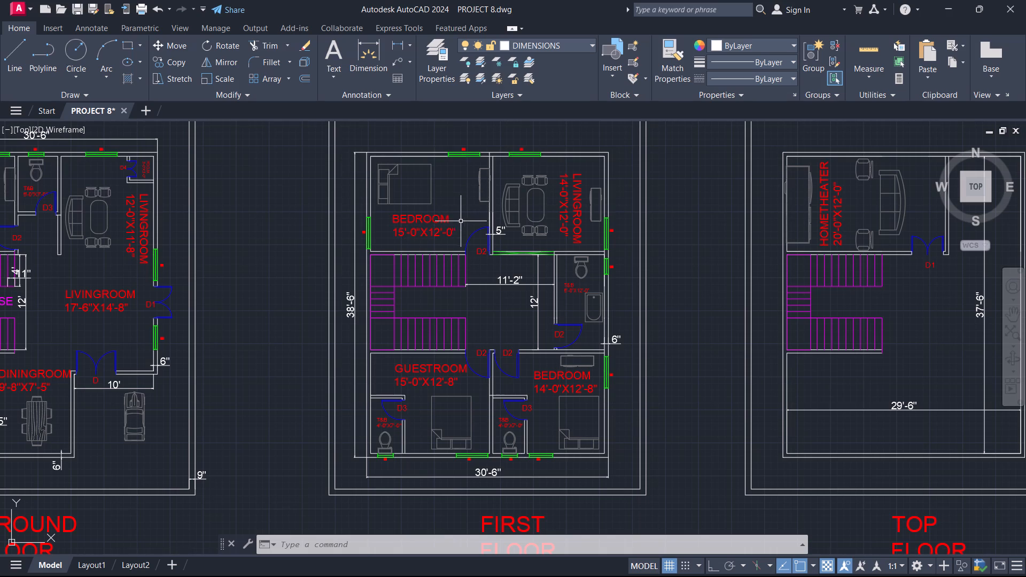
pyautogui.scroll(-1, 464, 223)
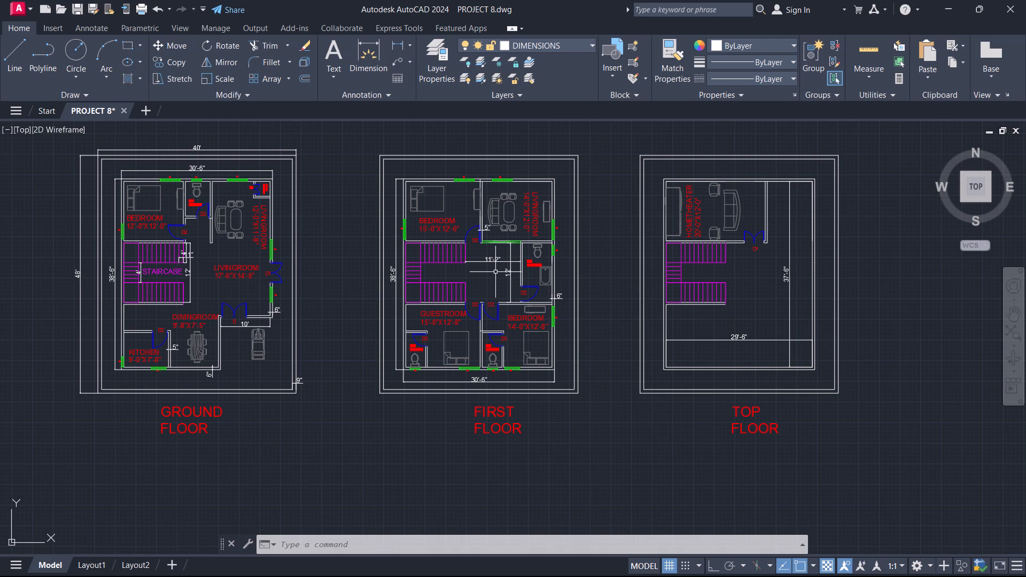
pyautogui.scroll(1, 490, 275)
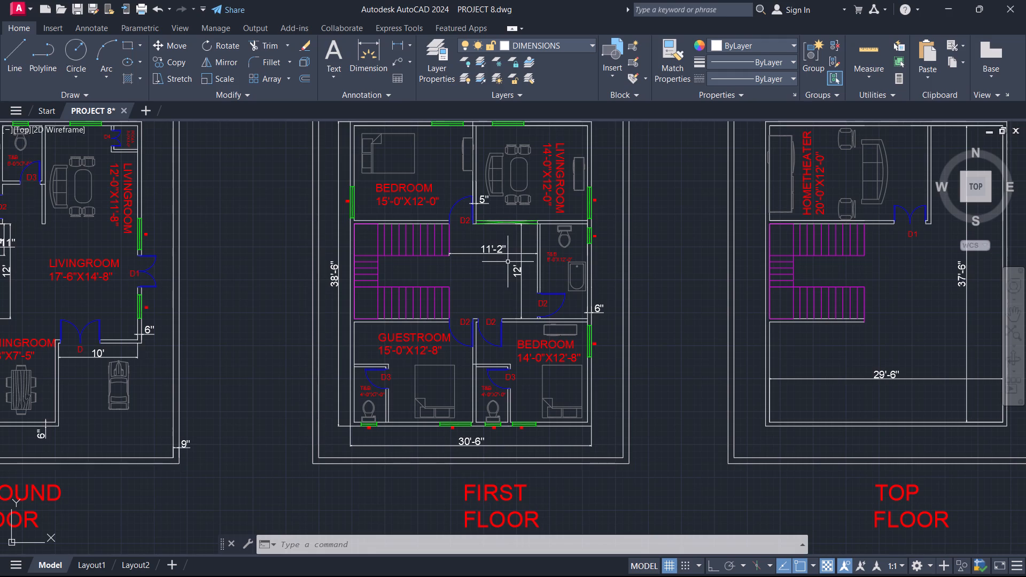
pyautogui.scroll(1, 508, 262)
pyautogui.scroll(-1, 508, 262)
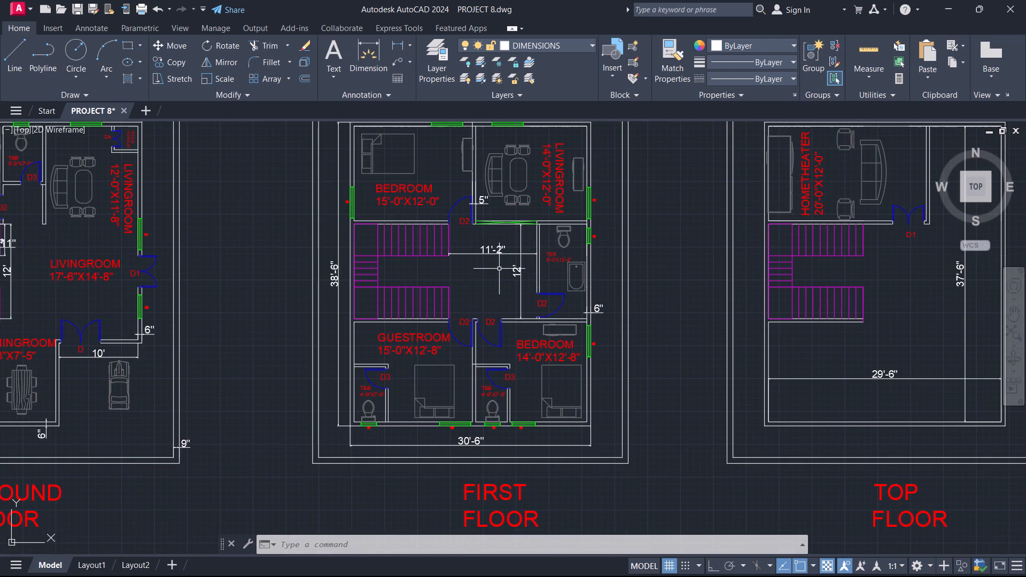
pyautogui.moveTo(499, 269); pyautogui.dragTo(512, 260, button='middle')
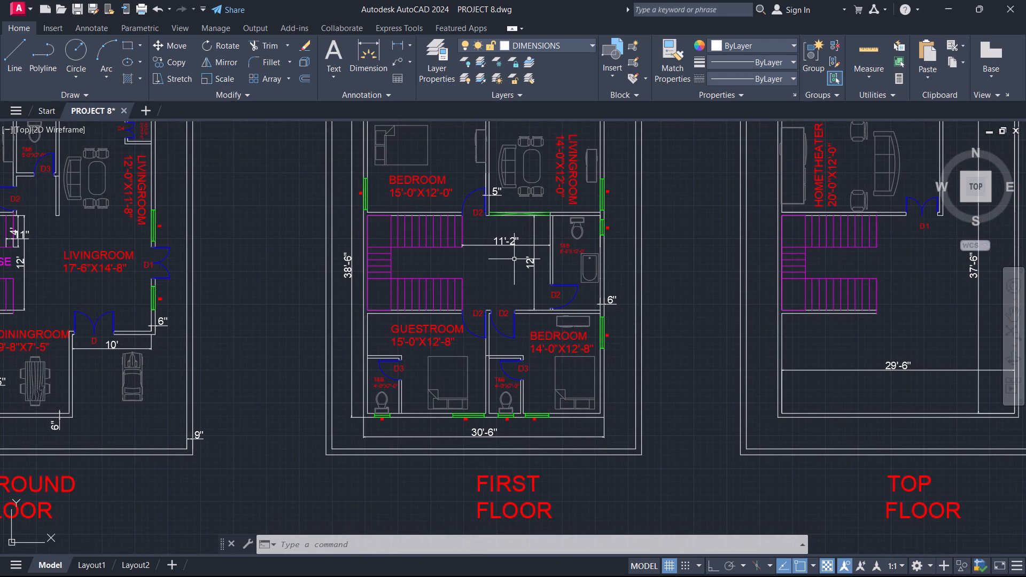
pyautogui.scroll(-1, 514, 259)
pyautogui.scroll(1, 515, 259)
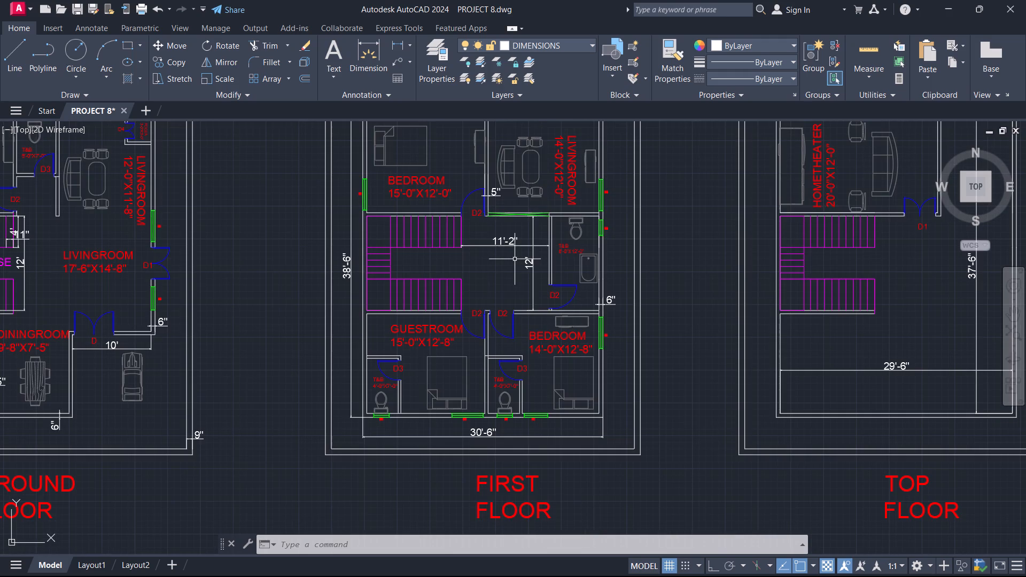
# Review the ground, first and top floor plans together, re-examining the first floor hall and T&B for dimension coverage.
pyautogui.scroll(-1, 515, 259)
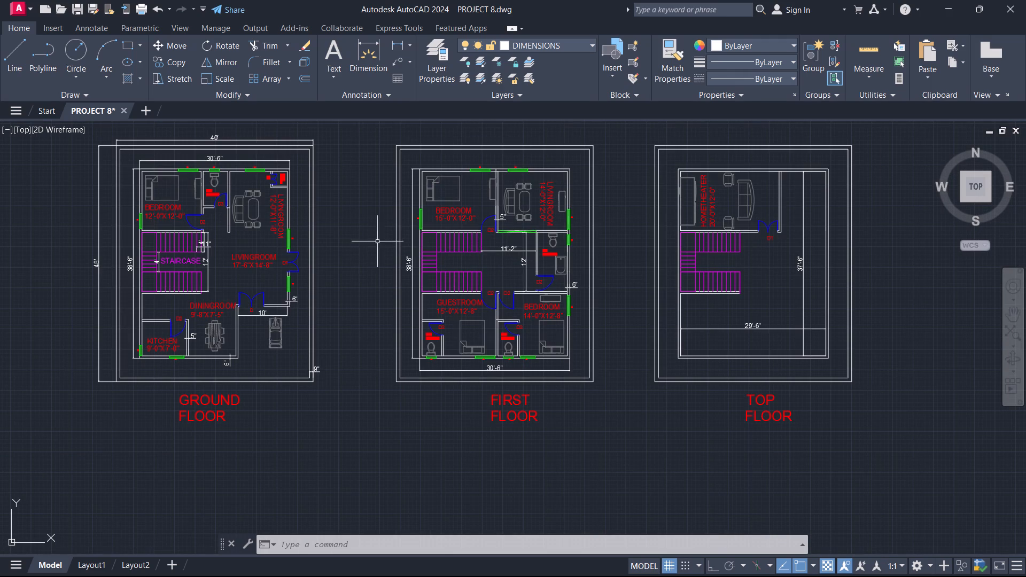
pyautogui.scroll(1, 375, 229)
pyautogui.scroll(-1, 375, 229)
pyautogui.moveTo(376, 228); pyautogui.dragTo(406, 280, button='middle')
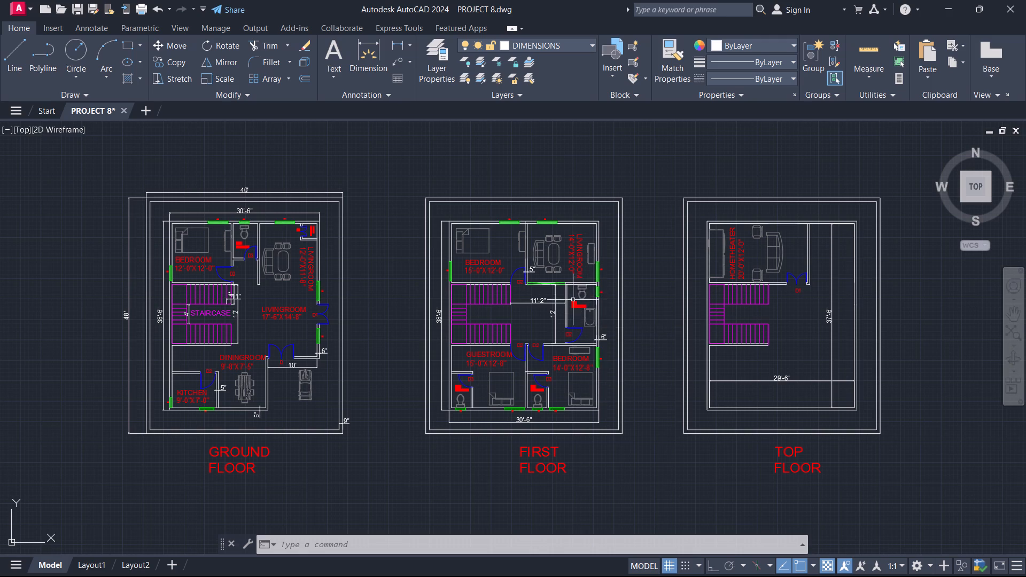
pyautogui.scroll(2, 572, 304)
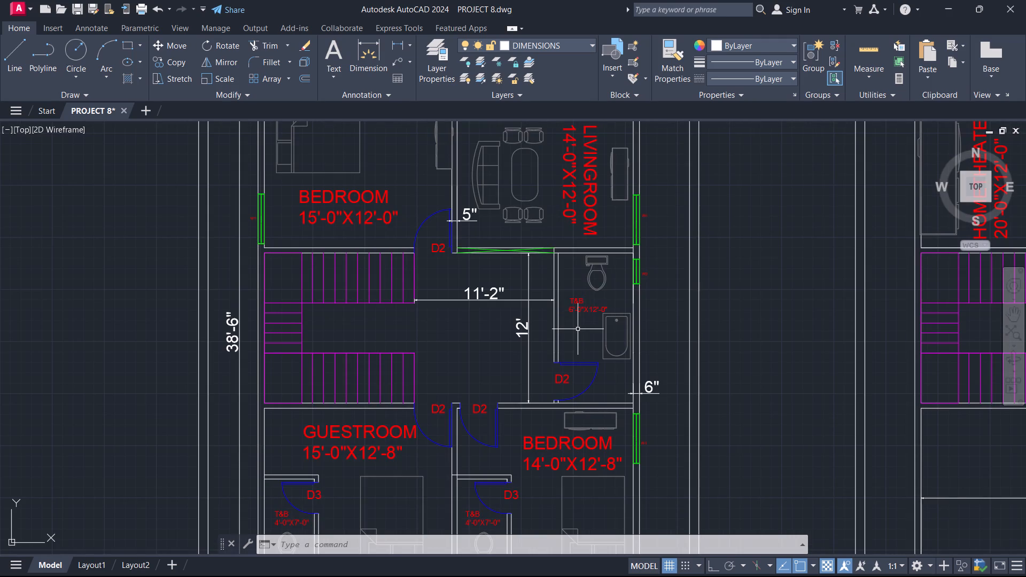
pyautogui.scroll(-1, 578, 329)
pyautogui.scroll(2, 571, 316)
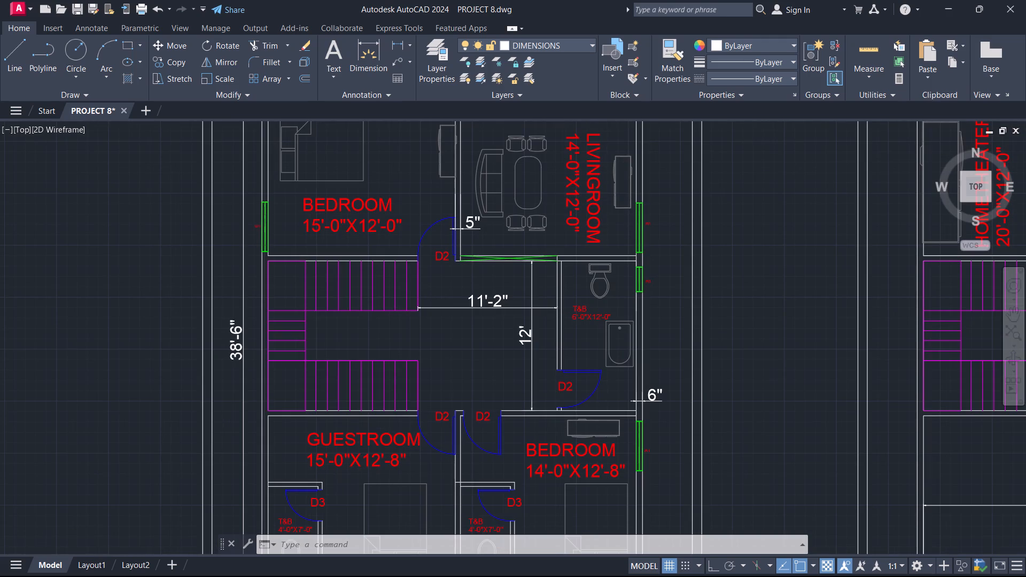
pyautogui.scroll(-3, 571, 310)
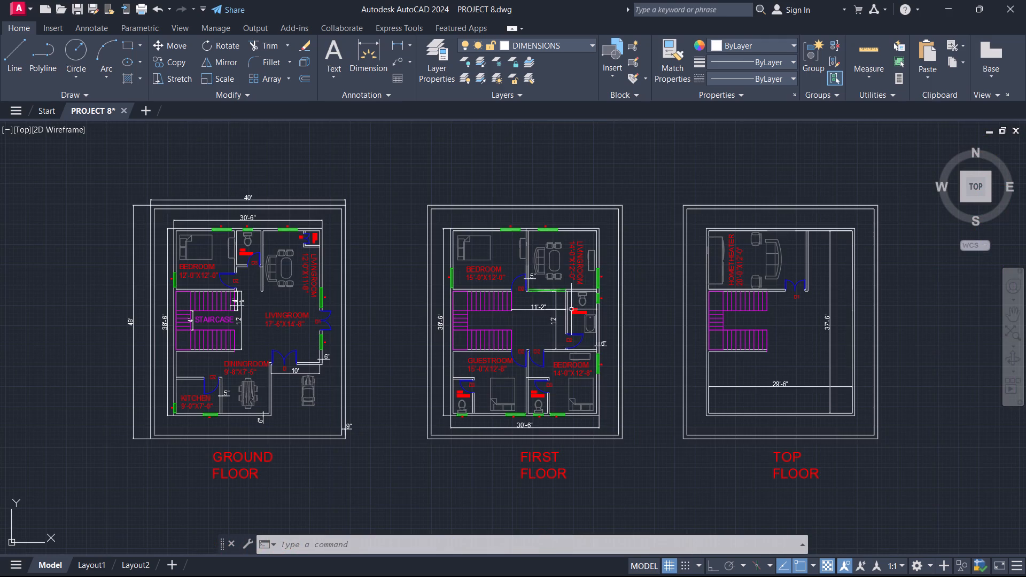
pyautogui.scroll(1, 671, 449)
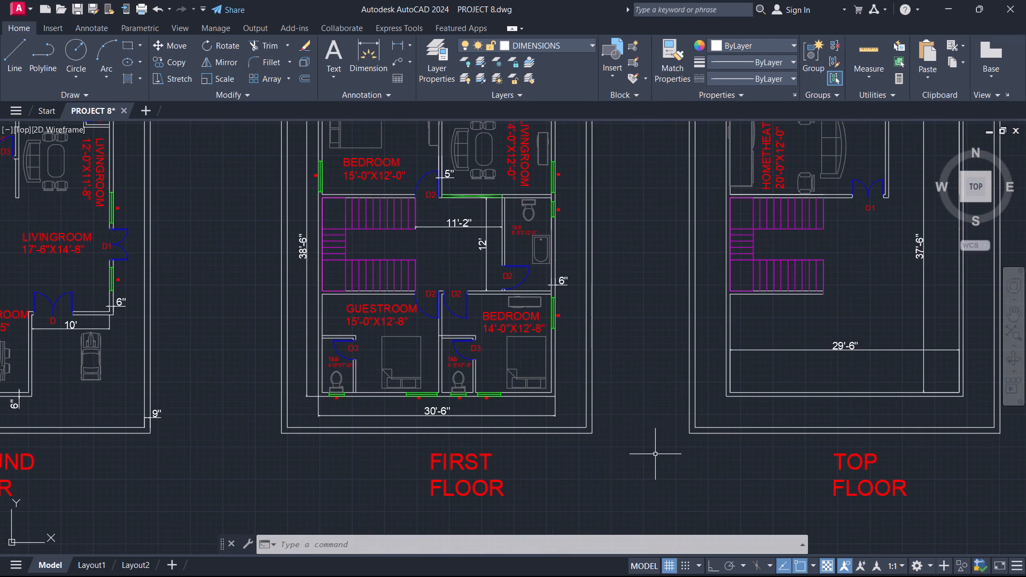
pyautogui.moveTo(655, 458); pyautogui.dragTo(719, 490, button='middle')
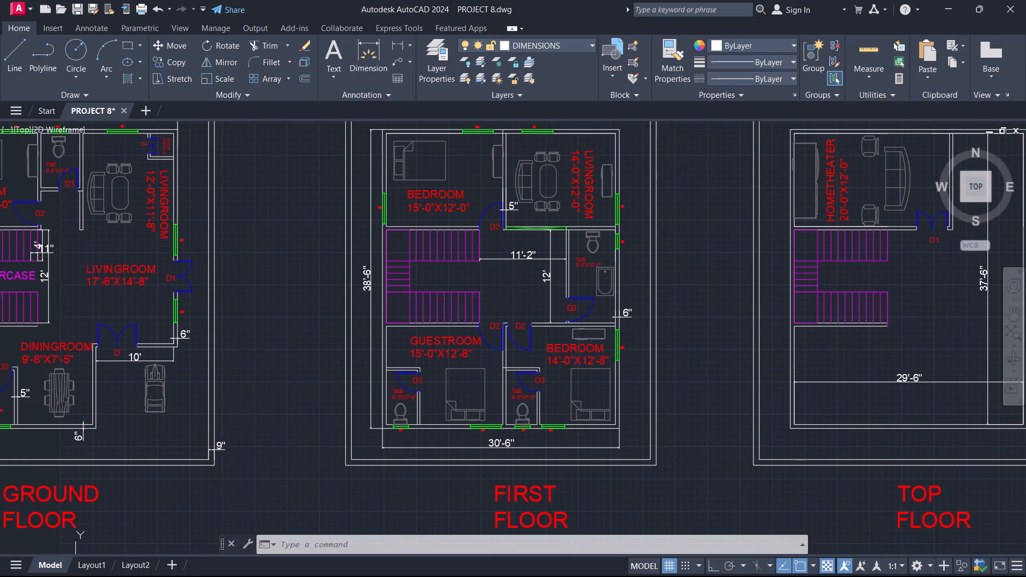
pyautogui.scroll(-1, 715, 476)
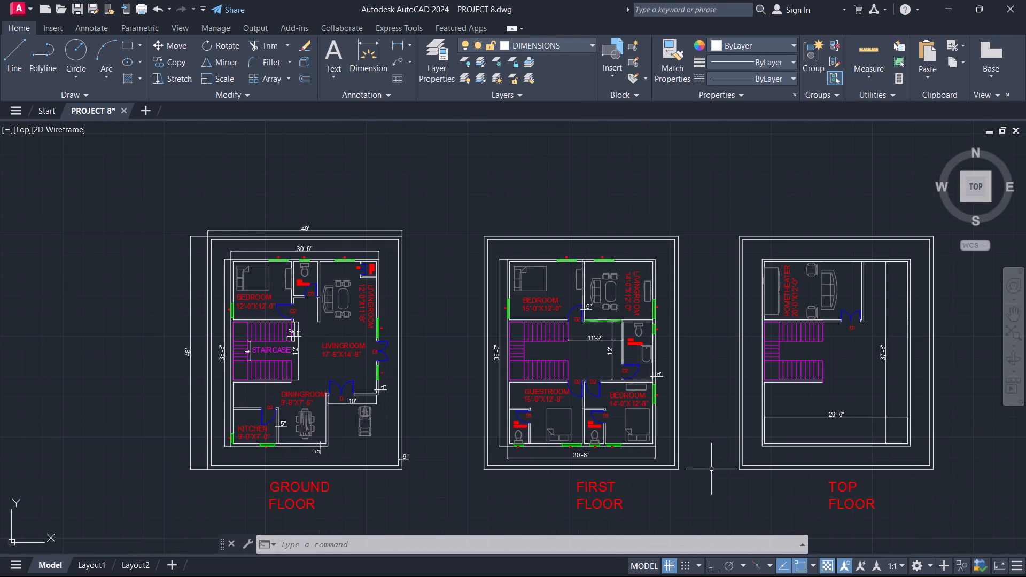
# Review the first floor hall's dimensions and the overall layout and spacing of the three floor plans.
pyautogui.moveTo(709, 473); pyautogui.dragTo(671, 429, button='middle')
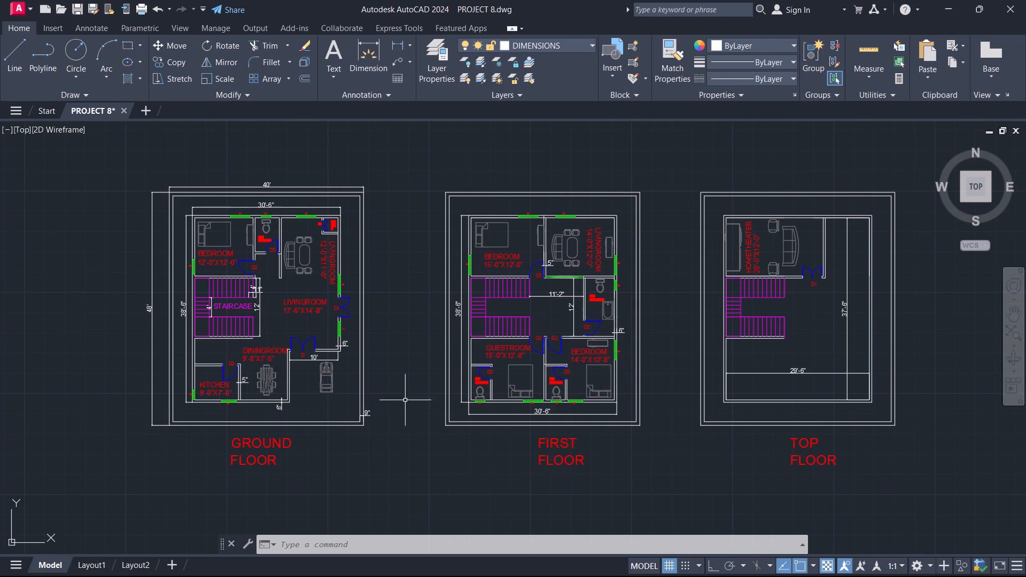
pyautogui.scroll(2, 484, 392)
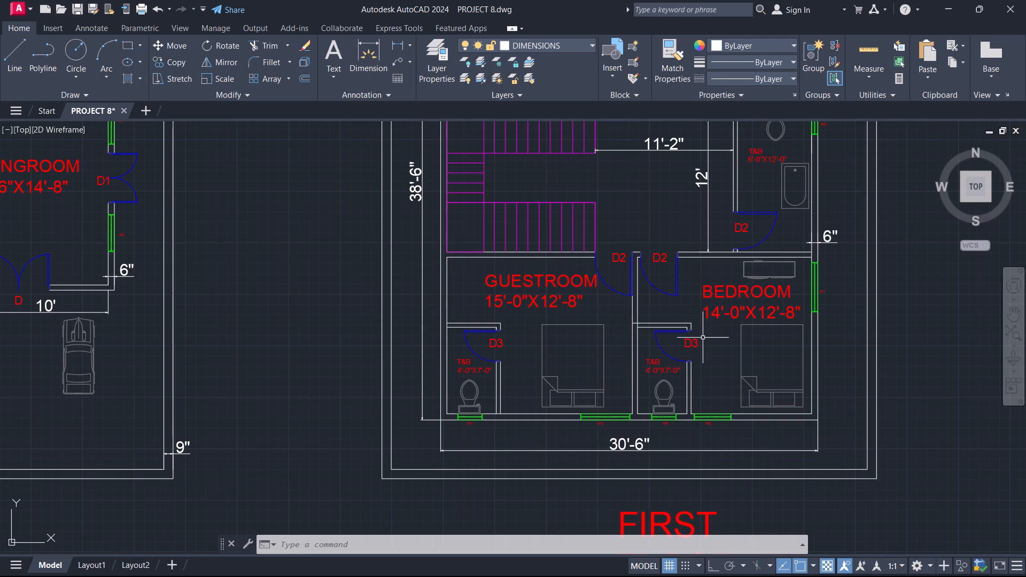
pyautogui.moveTo(712, 342); pyautogui.dragTo(631, 467, button='middle')
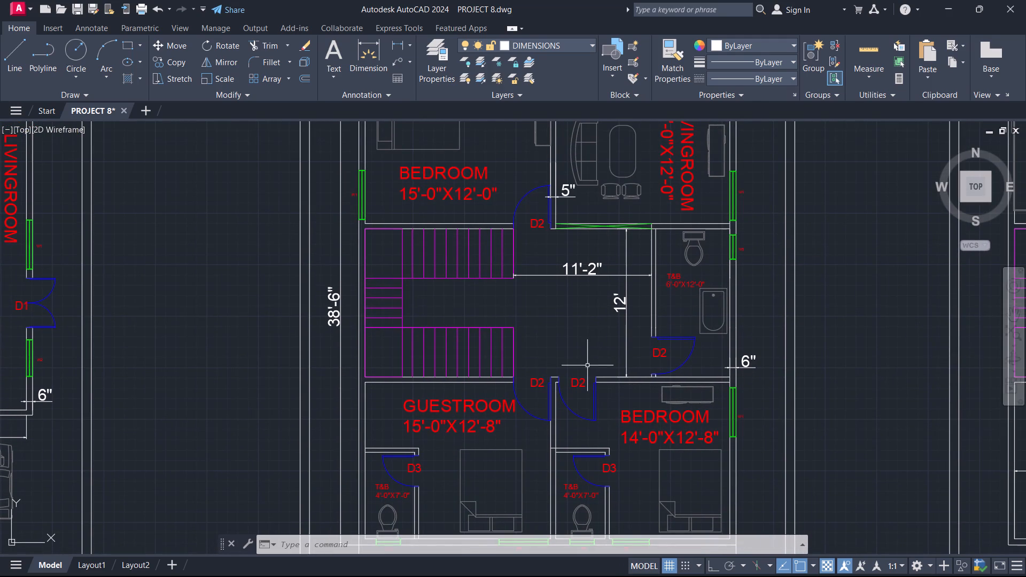
pyautogui.scroll(-2, 598, 365)
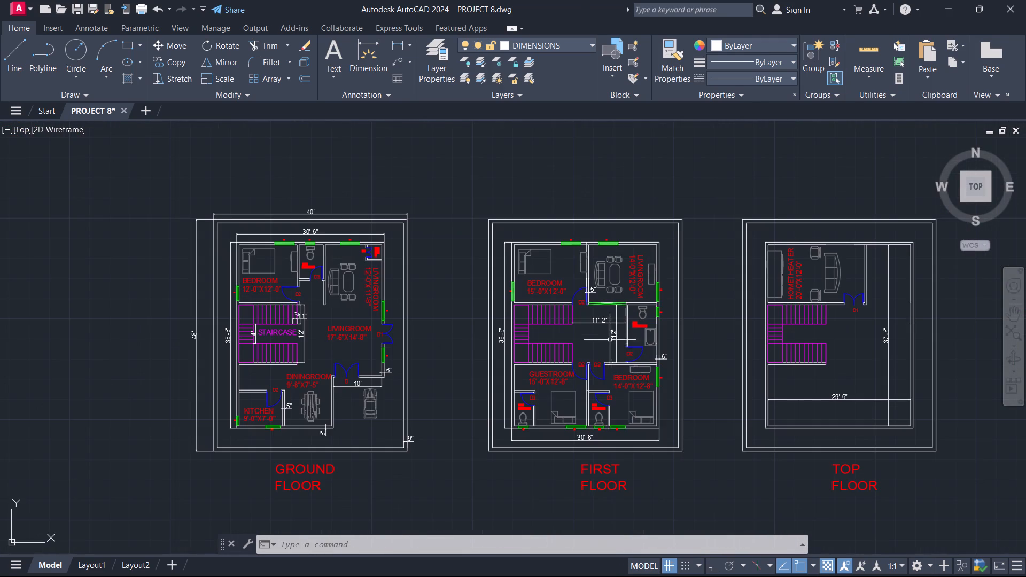
pyautogui.scroll(2, 609, 325)
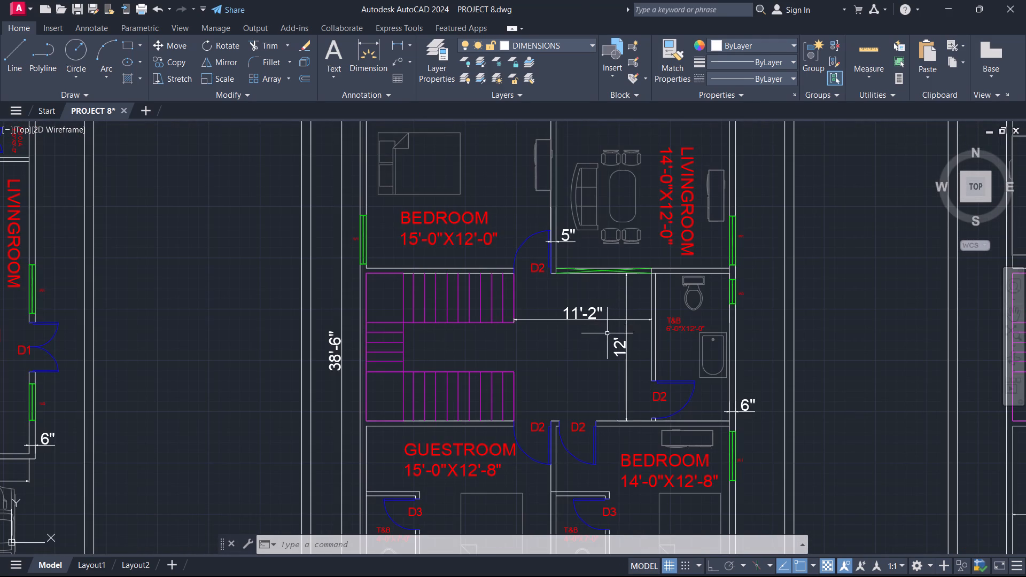
pyautogui.scroll(-1, 589, 340)
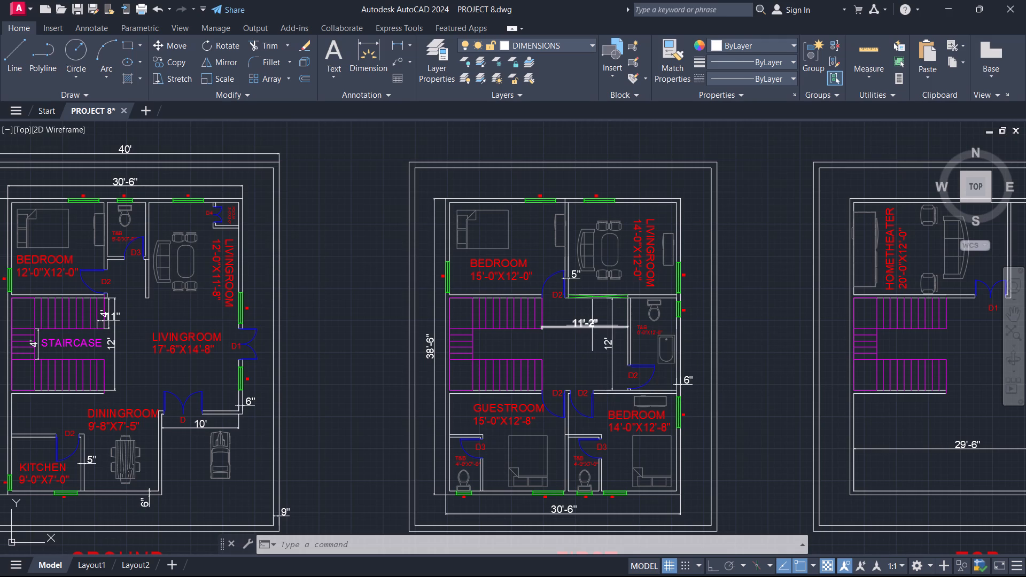
pyautogui.scroll(-1, 595, 326)
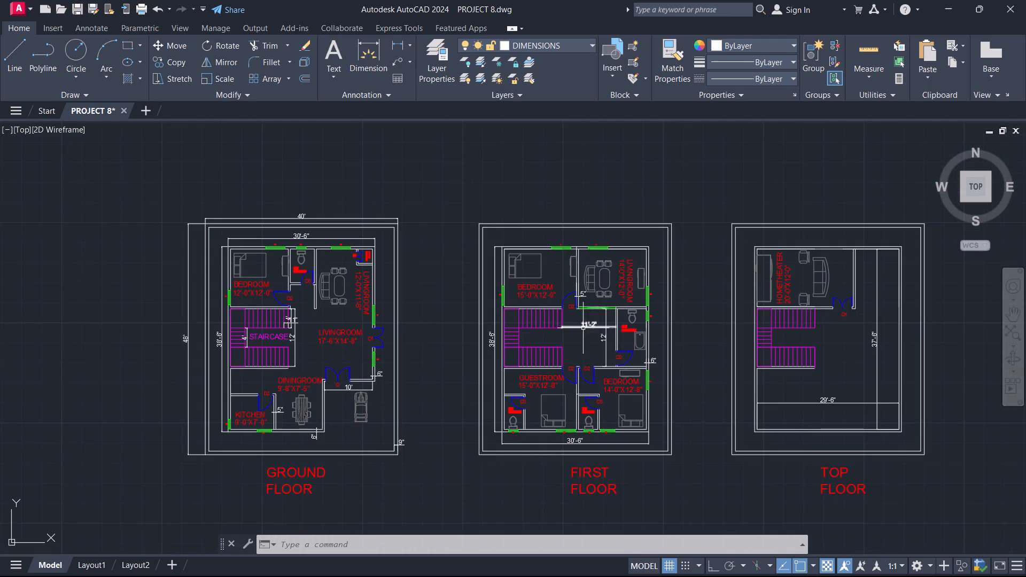
pyautogui.moveTo(586, 337); pyautogui.dragTo(559, 314, button='middle')
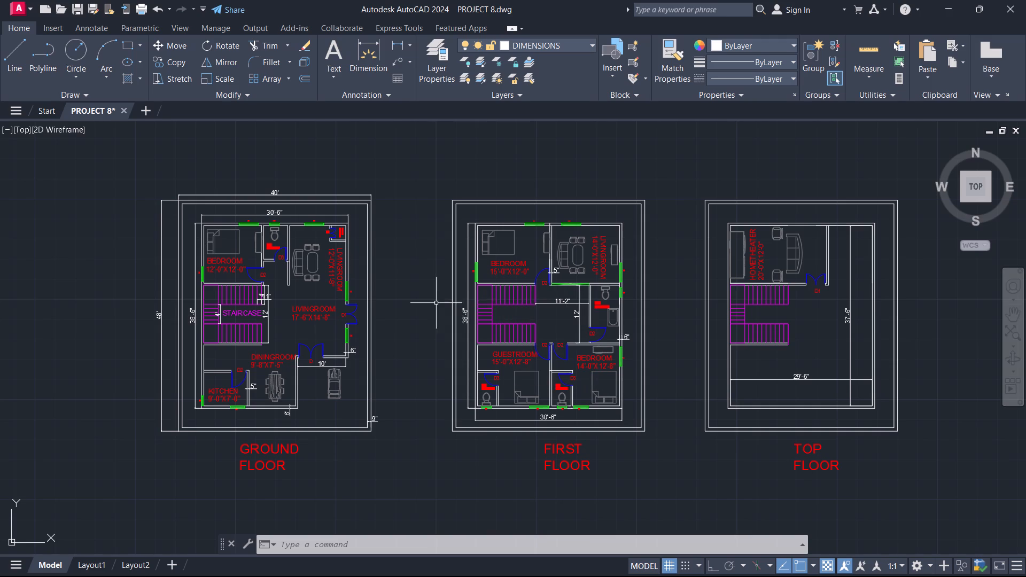
pyautogui.moveTo(425, 306); pyautogui.dragTo(414, 298, button='middle')
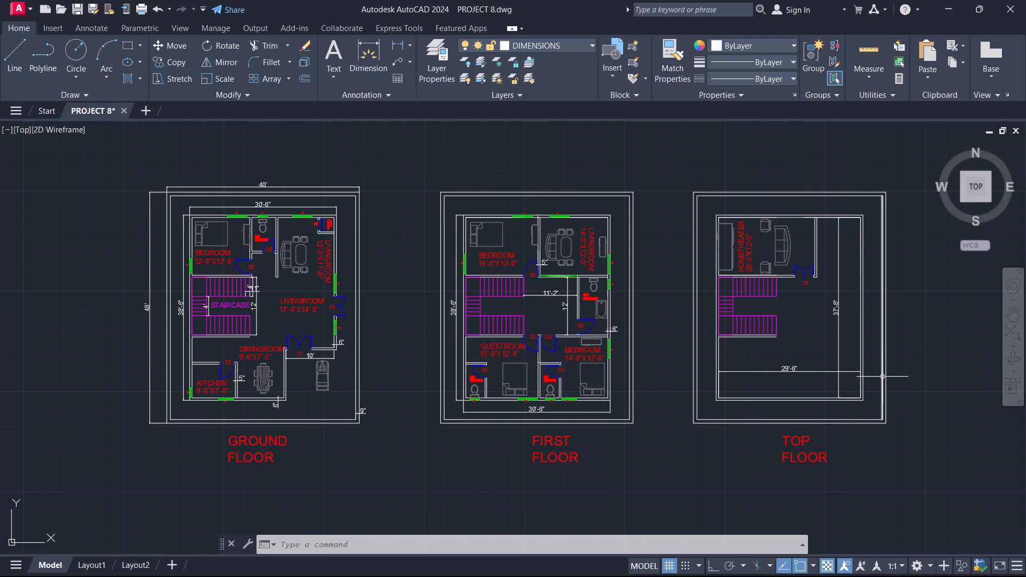
# Move the whole first floor plan with its FIRST FLOOR title straight horizontally, slightly closer to the ground floor plan, using Ortho mode.
pyautogui.click(399, 166)
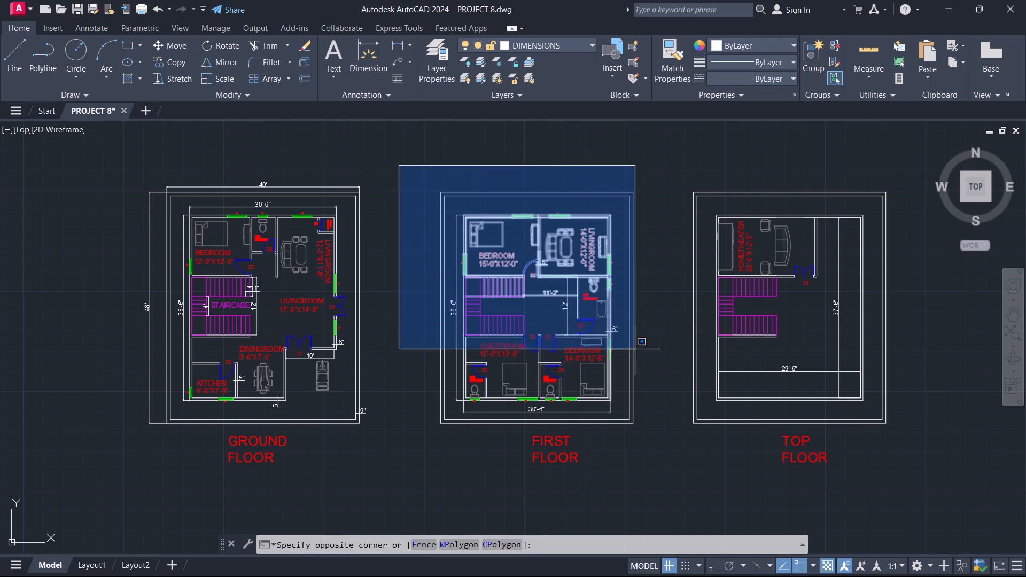
pyautogui.click(664, 462)
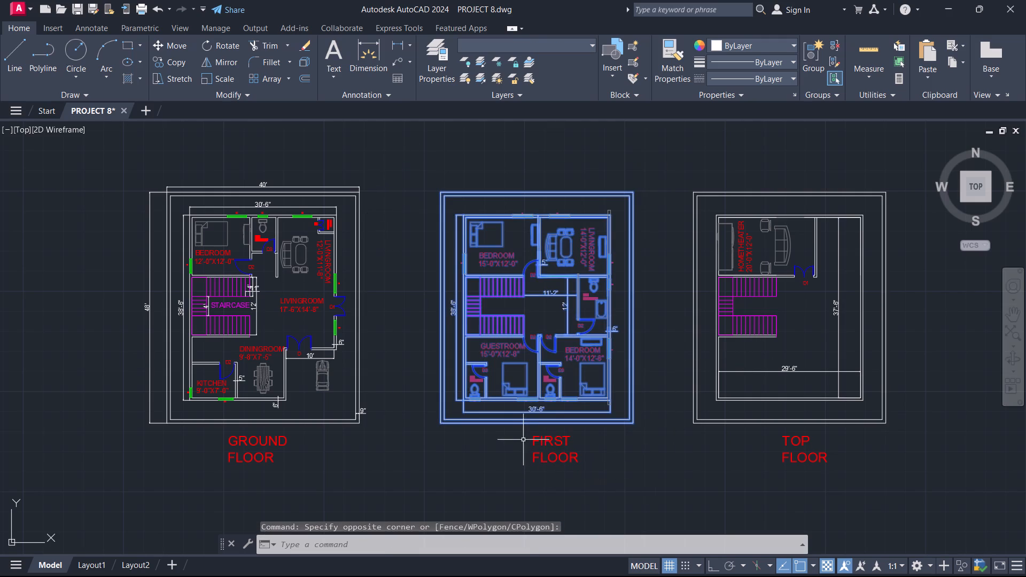
pyautogui.click(534, 435)
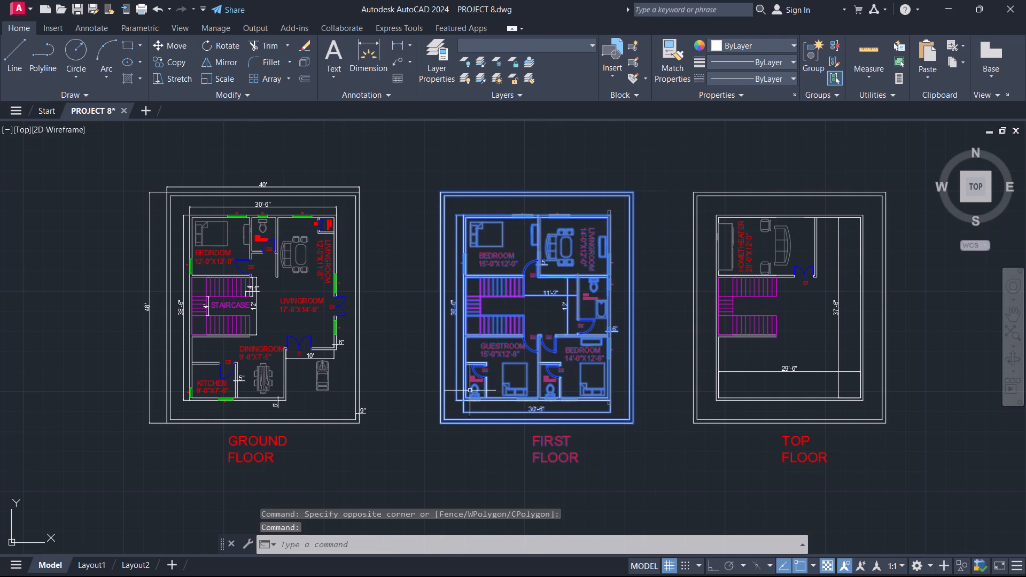
pyautogui.press('m')
pyautogui.press('Return')
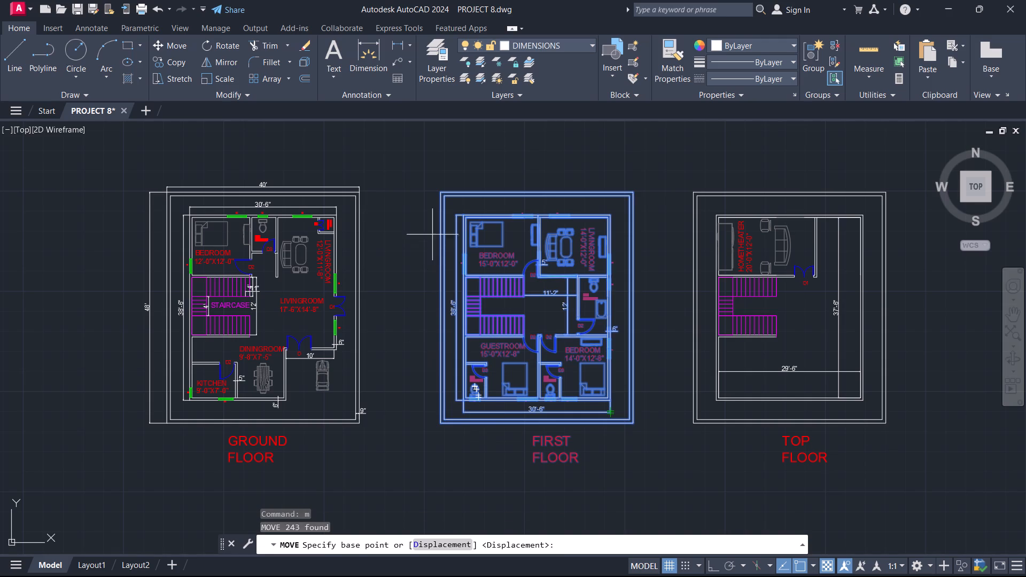
pyautogui.click(439, 195)
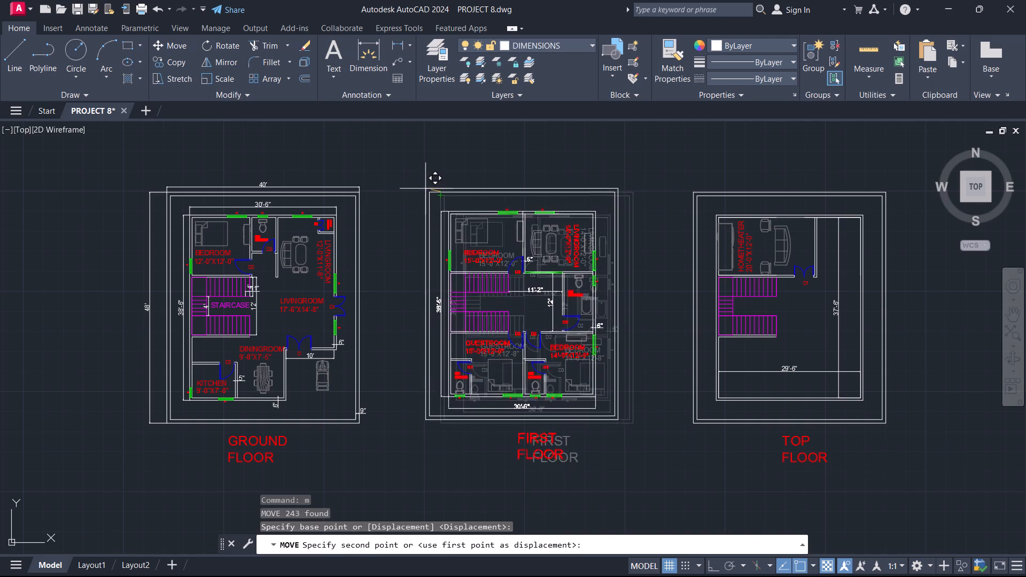
pyautogui.press('F8')
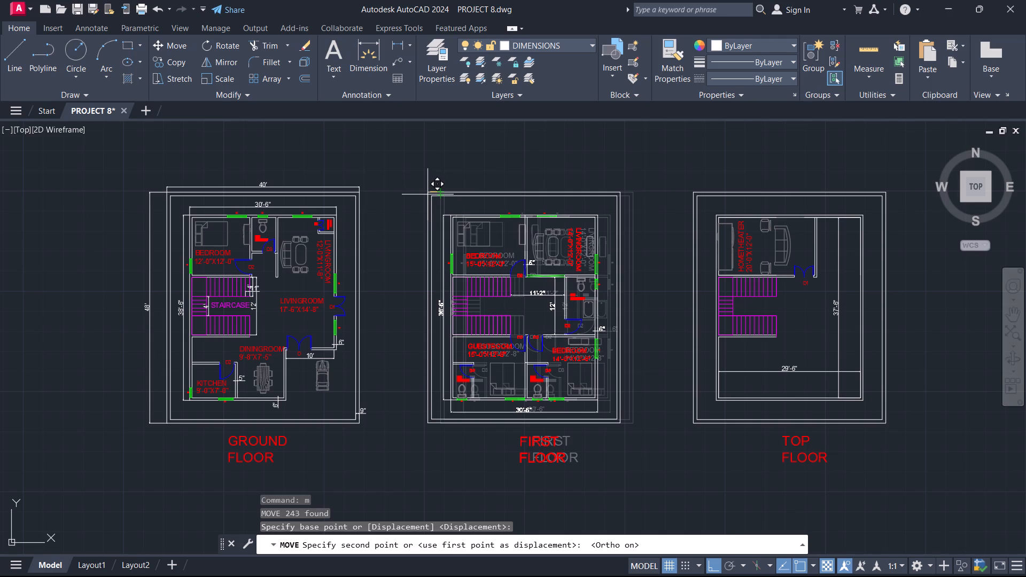
pyautogui.click(428, 194)
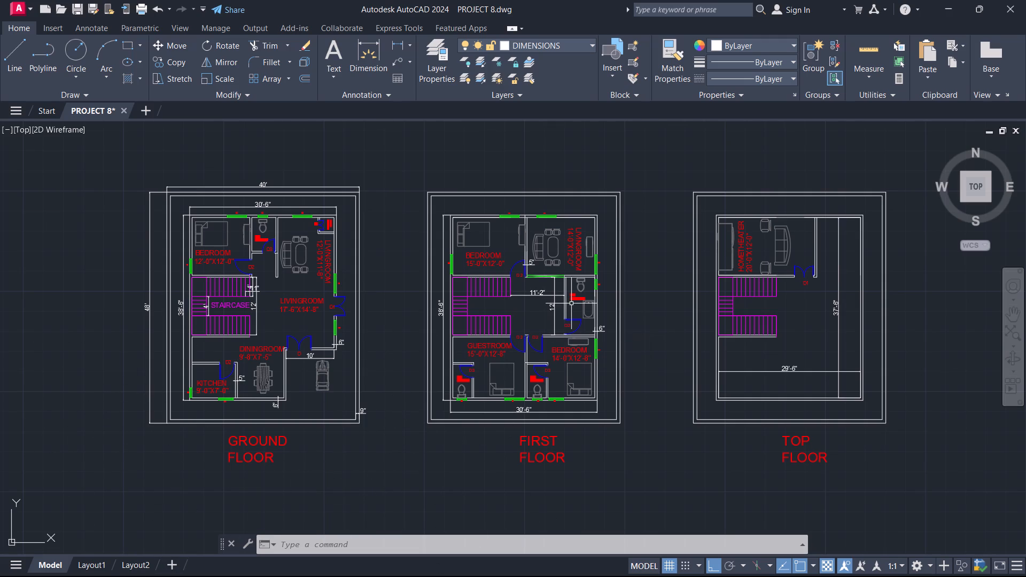
# Erase the horizontal 11'-2" and vertical 12' dimensions from the first floor's central hall.
pyautogui.scroll(2, 606, 288)
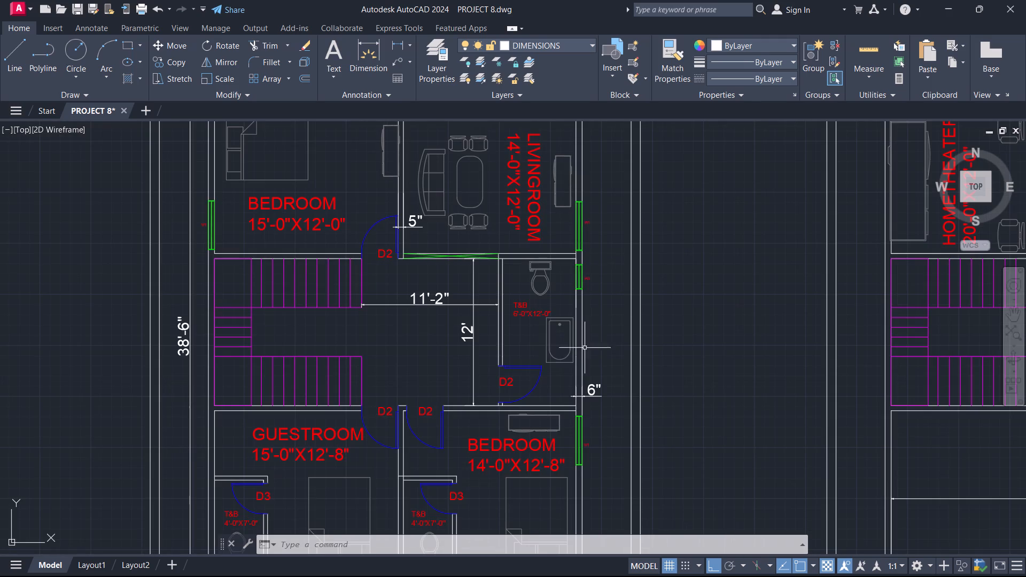
pyautogui.scroll(-1, 646, 281)
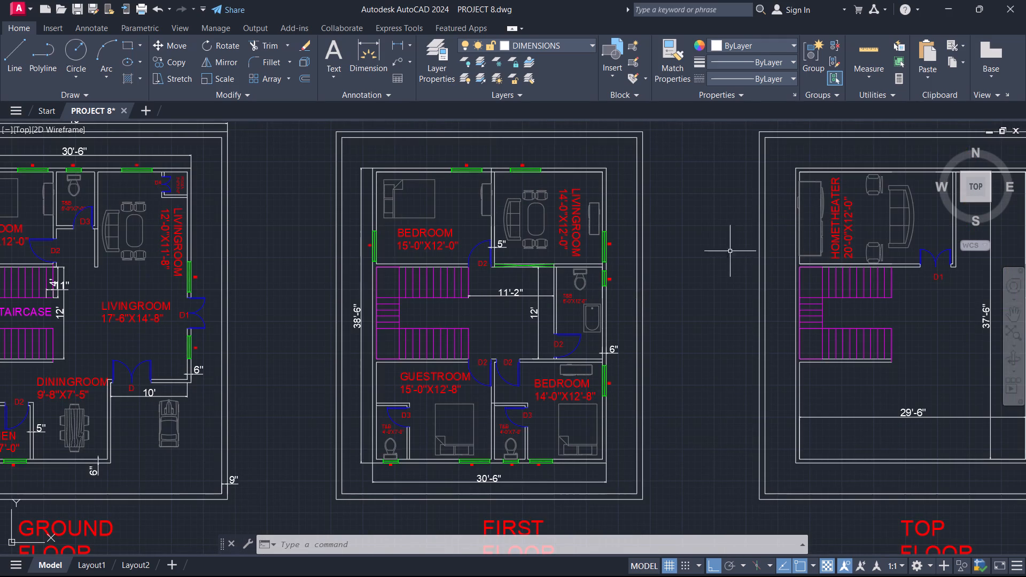
pyautogui.scroll(3, 573, 299)
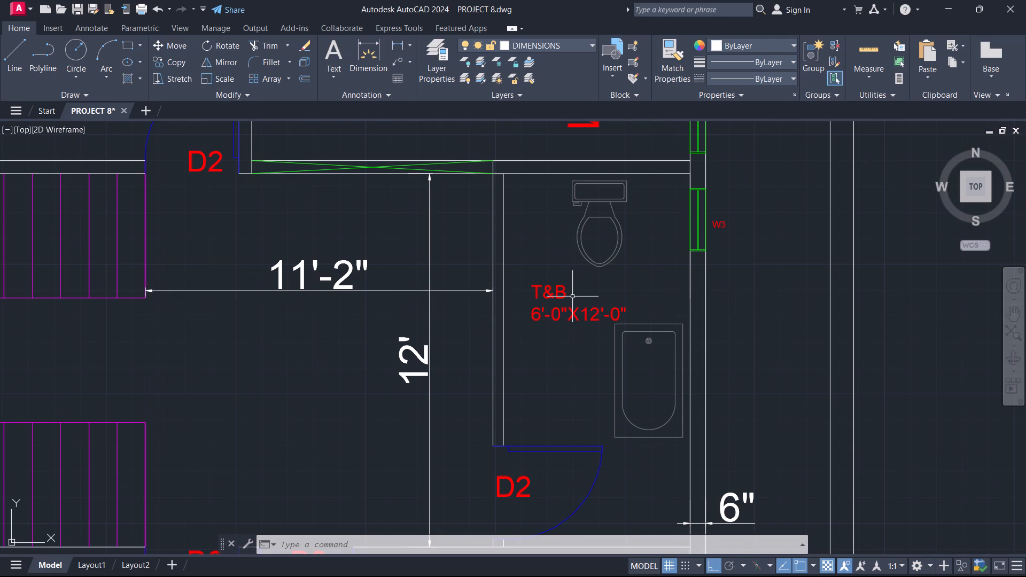
pyautogui.scroll(-1, 475, 318)
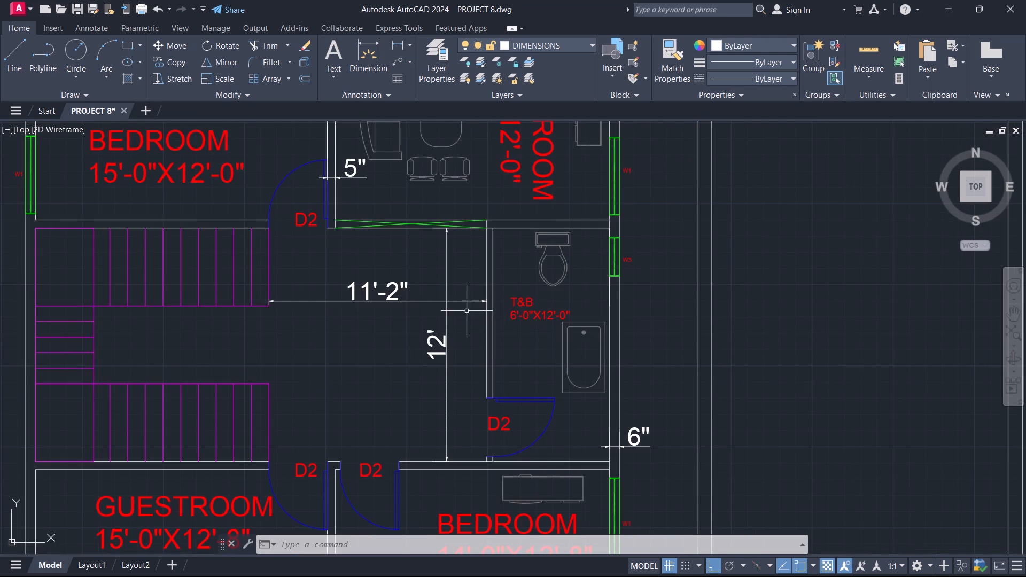
pyautogui.click(445, 298)
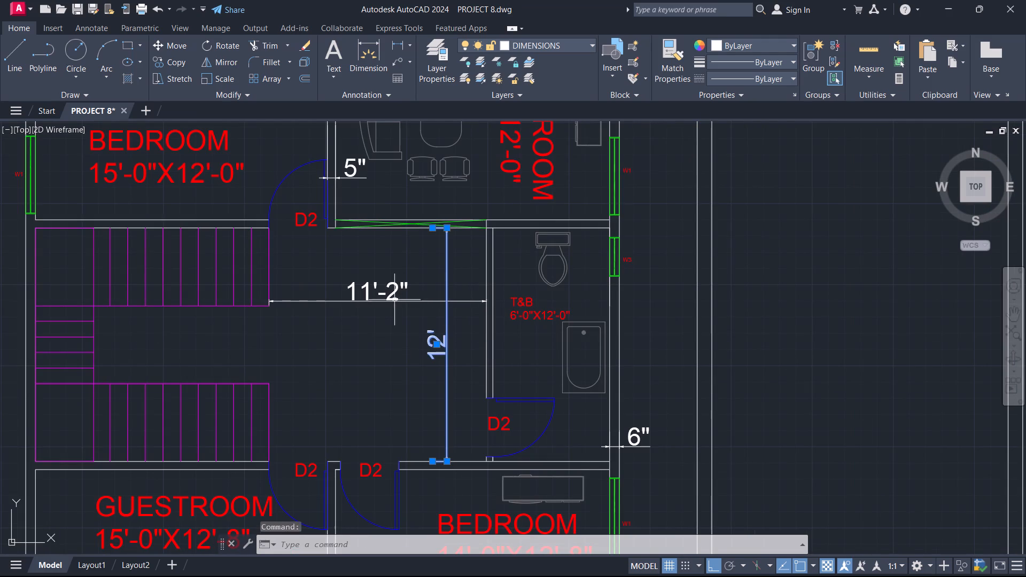
pyautogui.click(382, 300)
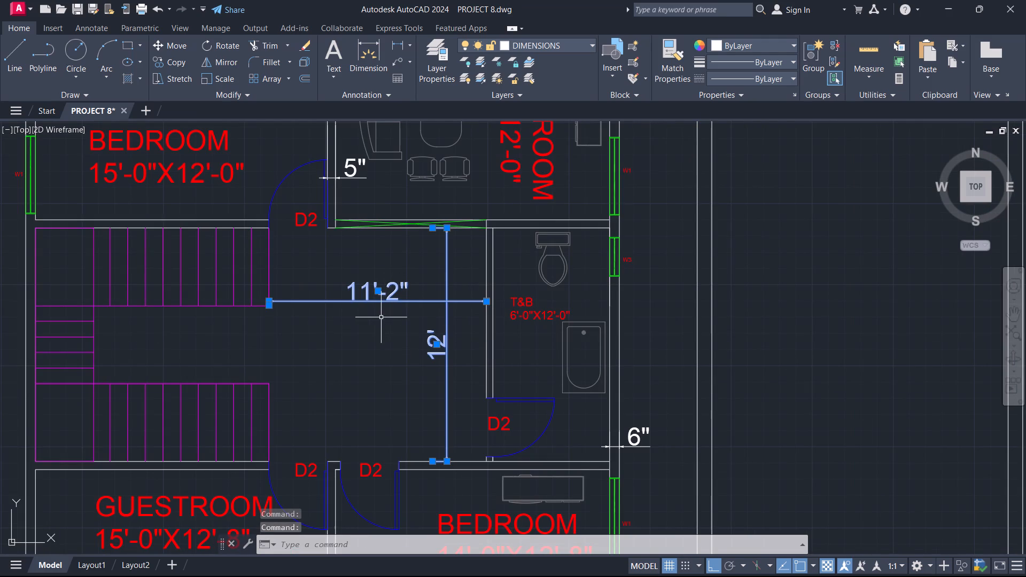
pyautogui.scroll(-3, 381, 318)
pyautogui.moveTo(370, 347); pyautogui.dragTo(504, 336, button='middle')
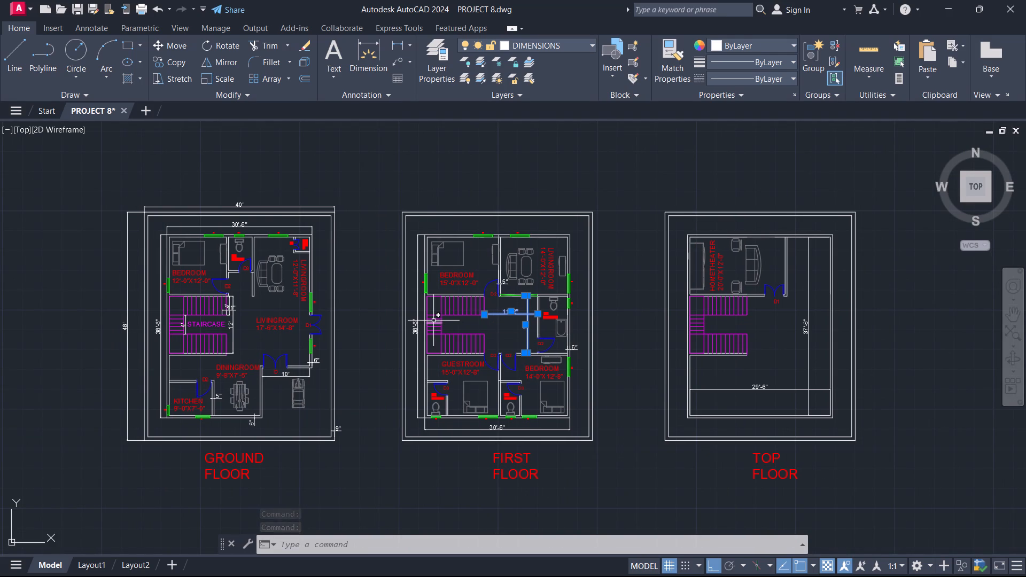
pyautogui.press('e')
pyautogui.press('Return')
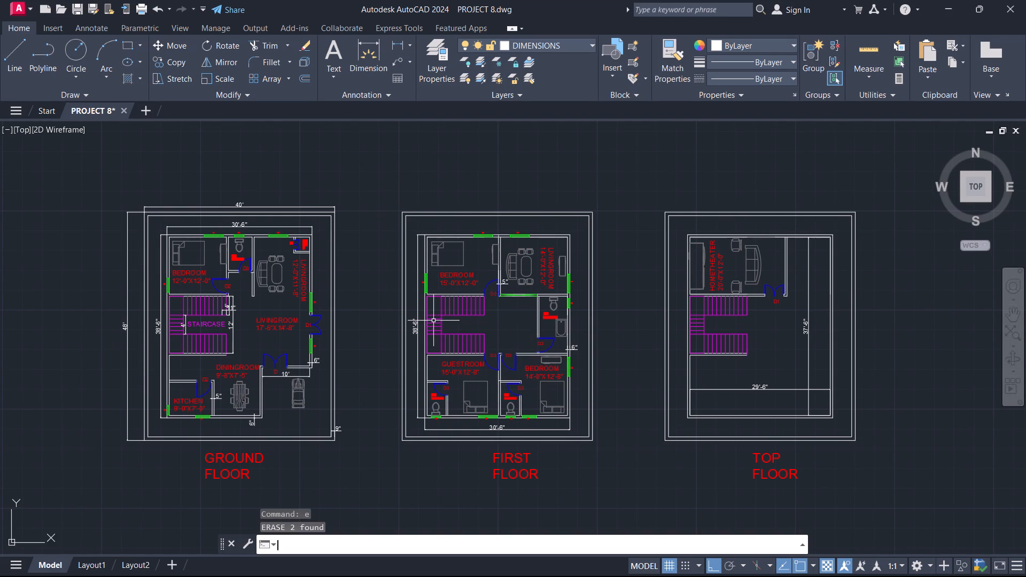
# Review the ground floor's staircase and living room dimensions and compare them with the first and top floor plans.
pyautogui.scroll(1, 219, 256)
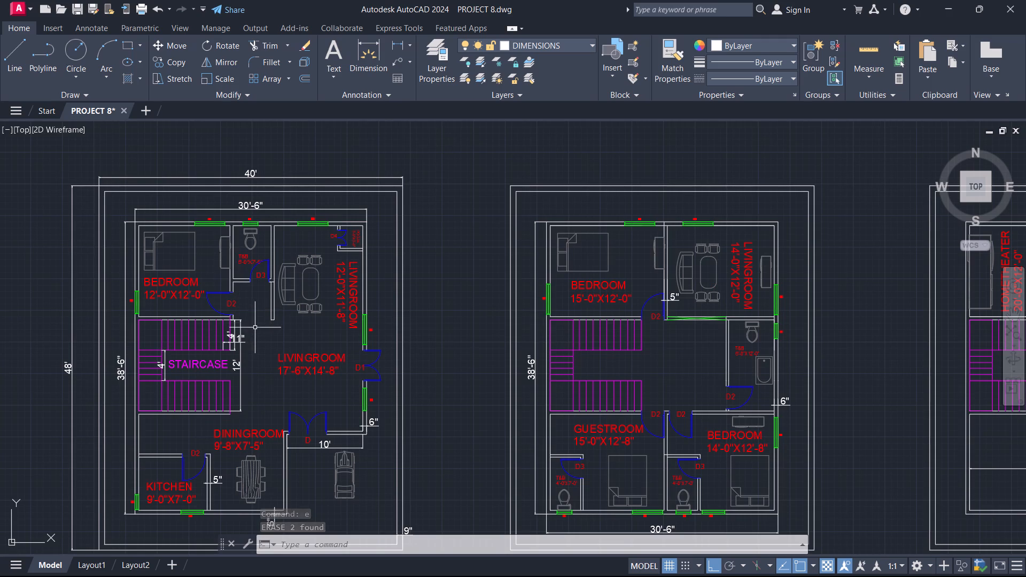
pyautogui.scroll(1, 255, 328)
pyautogui.moveTo(250, 344); pyautogui.dragTo(331, 288, button='middle')
pyautogui.scroll(1, 432, 287)
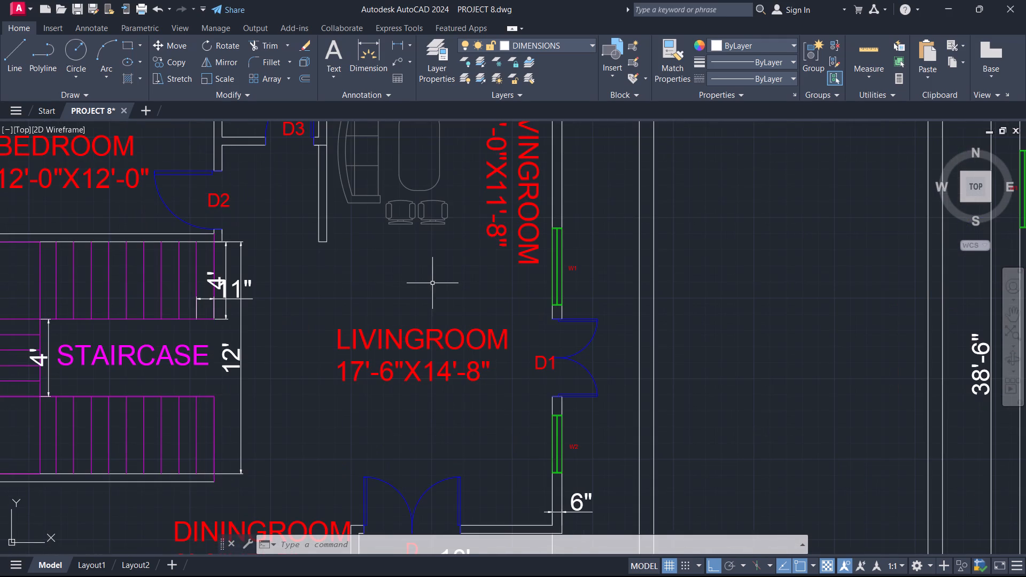
pyautogui.scroll(-1, 433, 281)
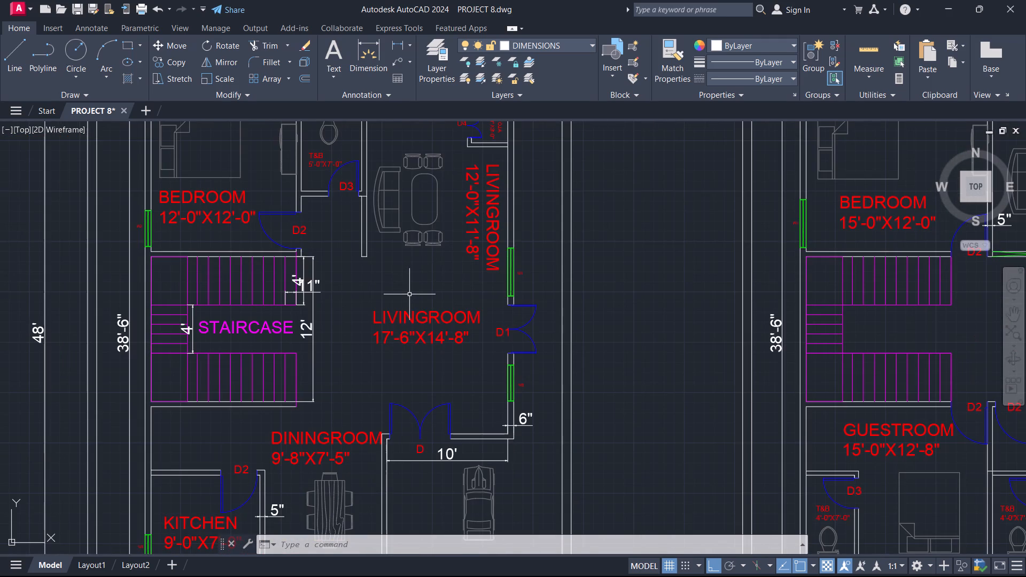
pyautogui.scroll(-1, 394, 294)
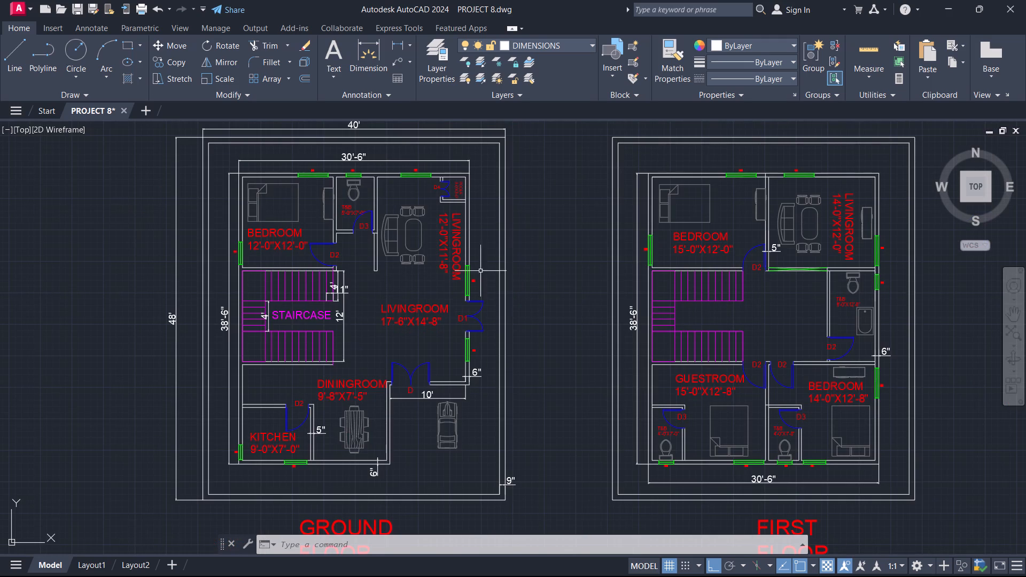
pyautogui.moveTo(548, 322); pyautogui.dragTo(540, 307, button='middle')
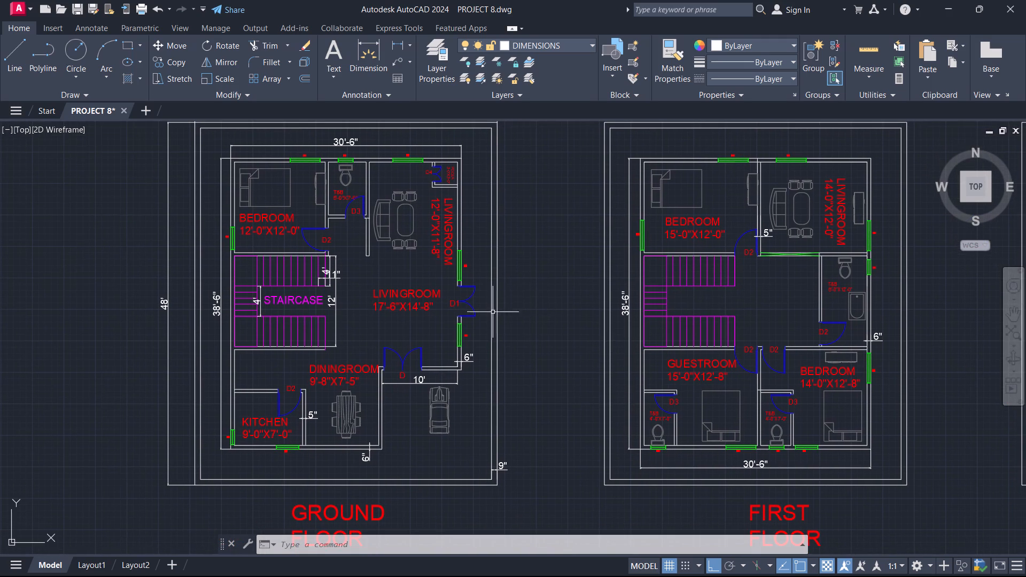
pyautogui.scroll(1, 407, 297)
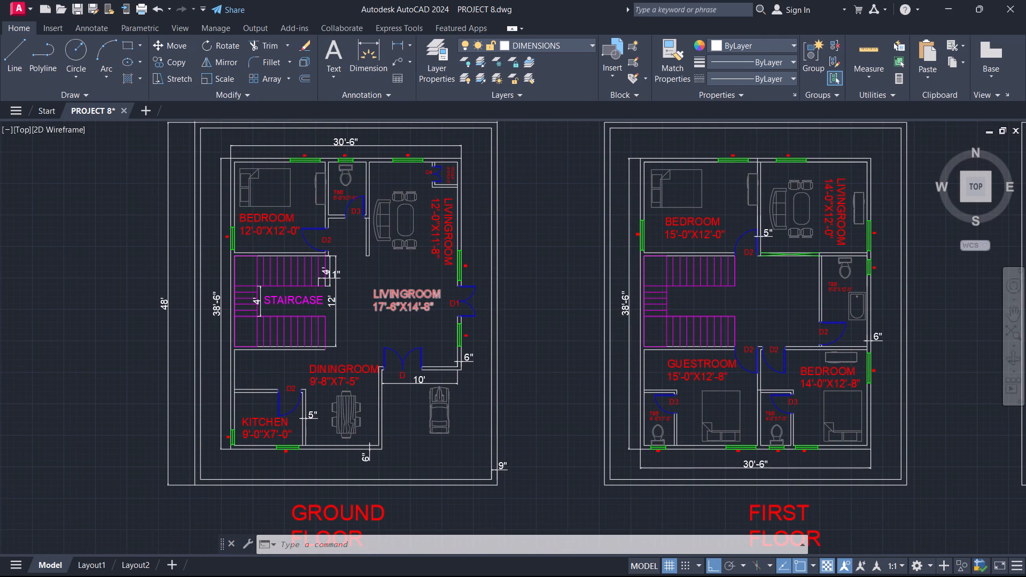
pyautogui.scroll(-1, 399, 295)
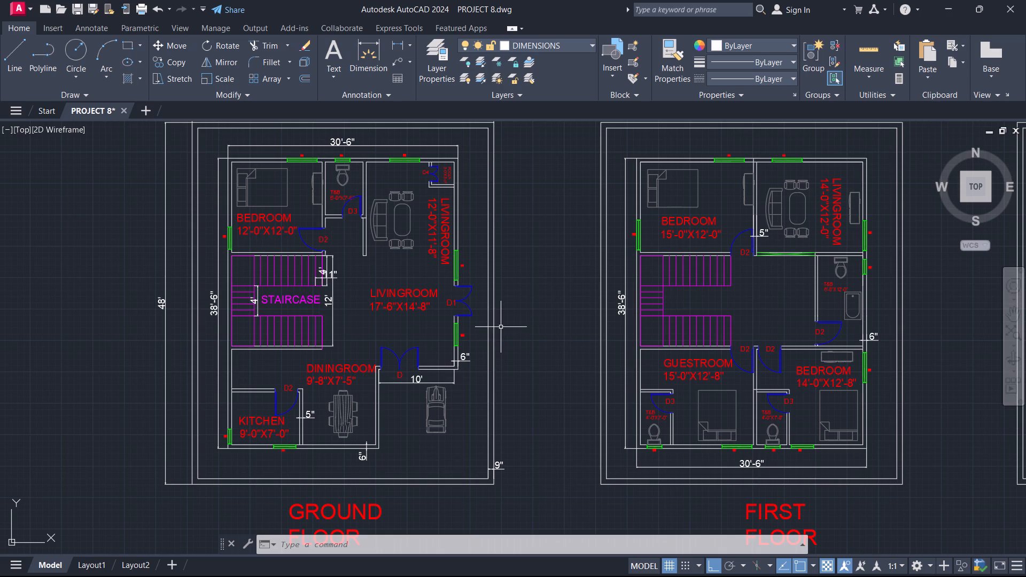
pyautogui.scroll(-1, 501, 328)
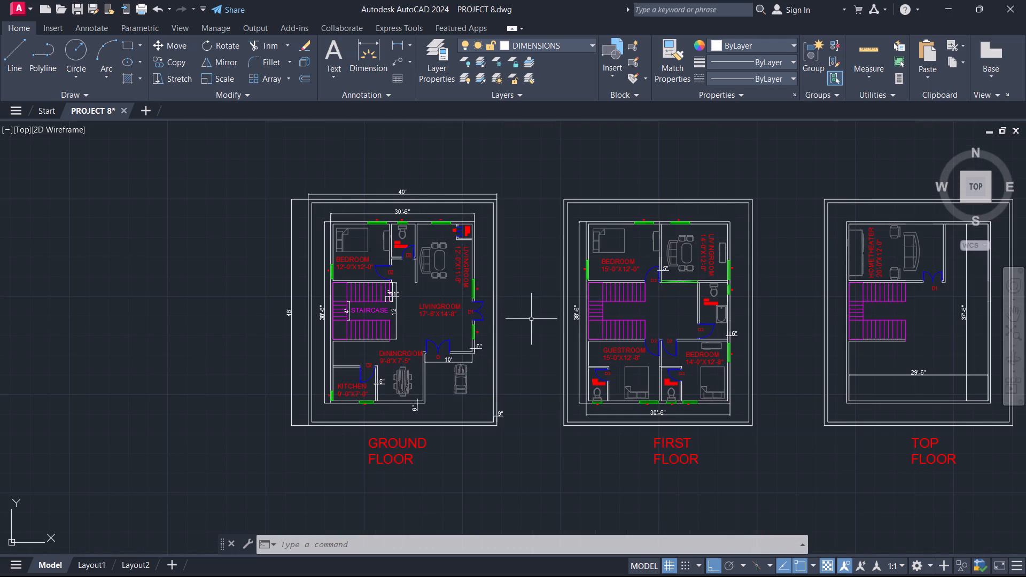
pyautogui.moveTo(536, 315); pyautogui.dragTo(449, 317, button='middle')
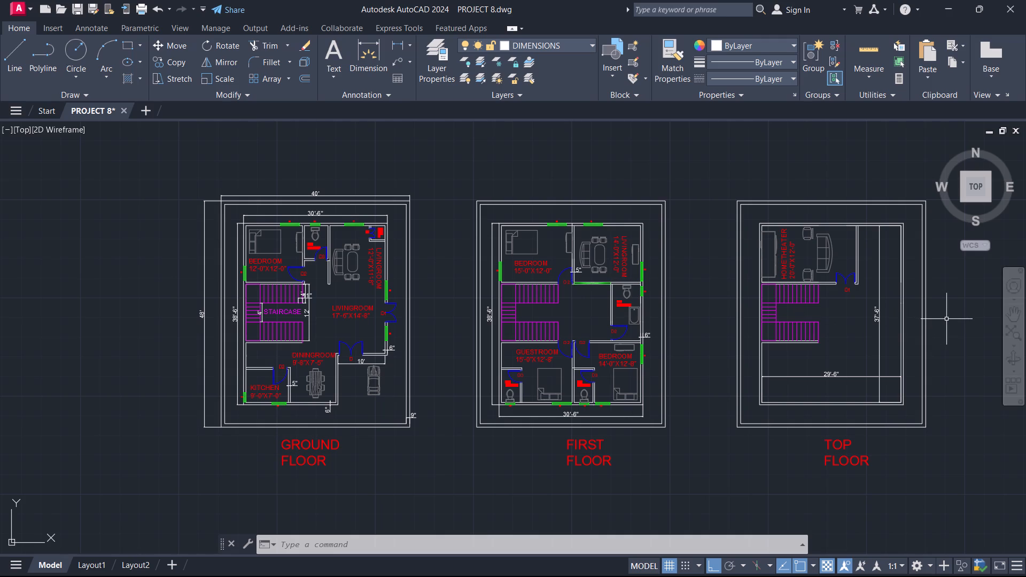
# Examine the first floor plan's room and T&B size labels, doors and dimensions around the central hall and lower bedrooms.
pyautogui.moveTo(947, 319); pyautogui.dragTo(887, 333, button='middle')
pyautogui.middleClick(880, 328)
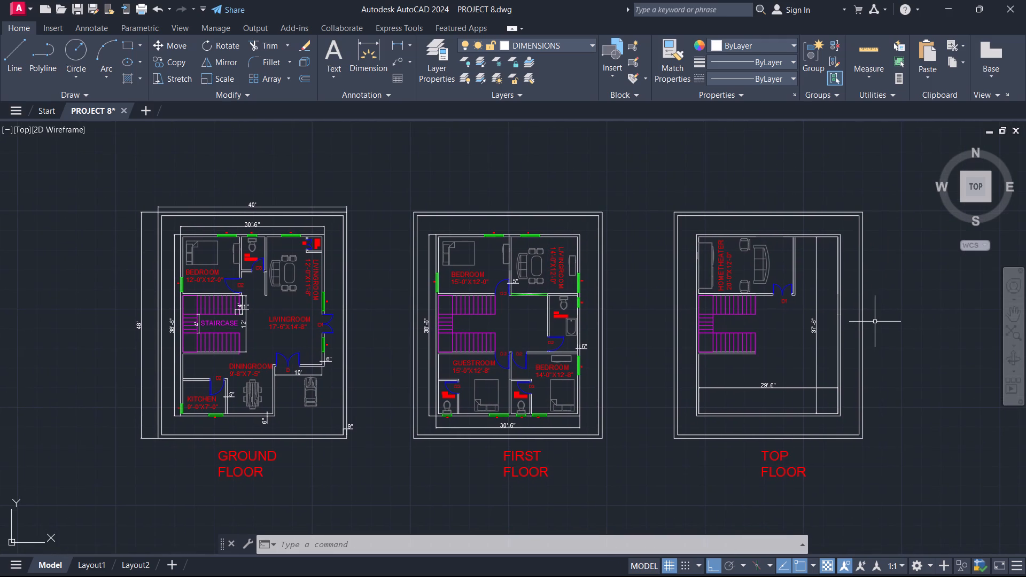
pyautogui.scroll(1, 610, 467)
pyautogui.scroll(-1, 652, 431)
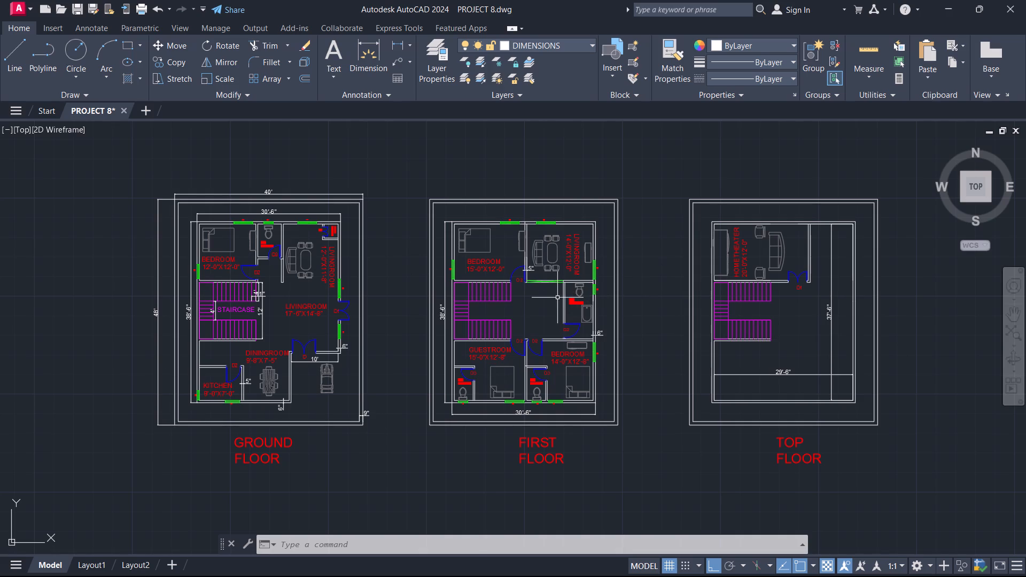
pyautogui.scroll(2, 557, 298)
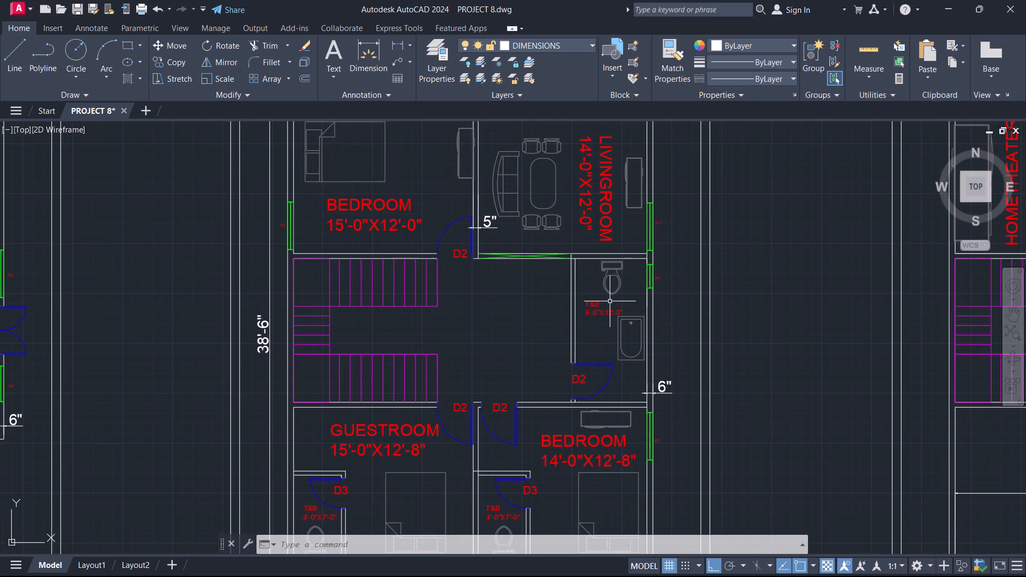
pyautogui.scroll(-1, 609, 301)
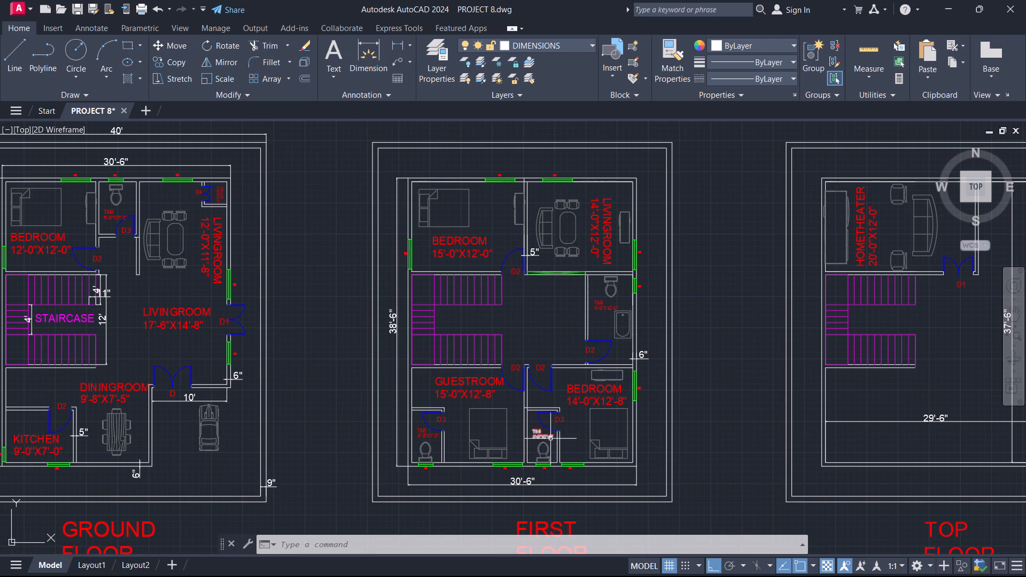
pyautogui.scroll(1, 551, 439)
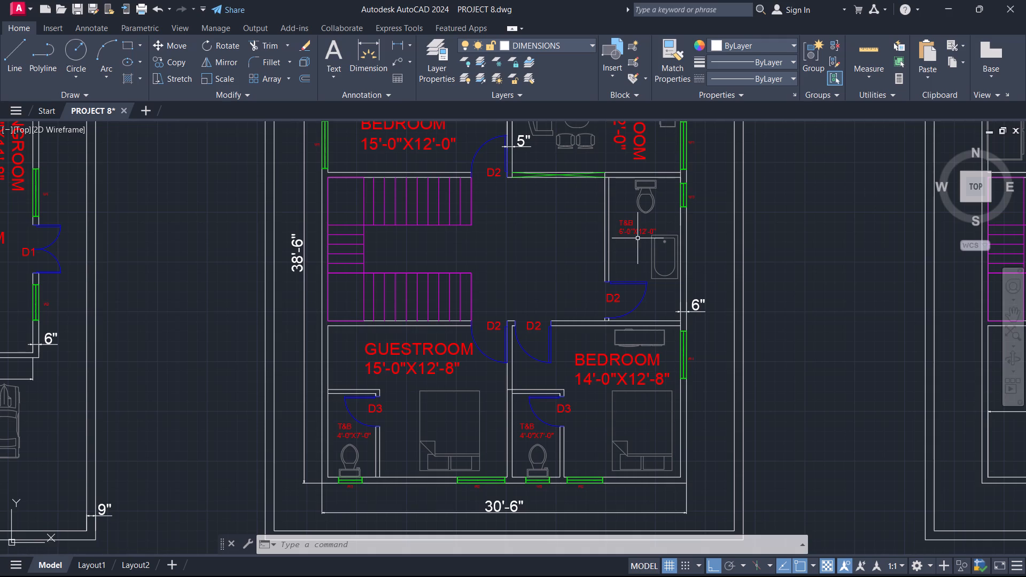
pyautogui.scroll(-1, 638, 238)
pyautogui.scroll(-1, 755, 201)
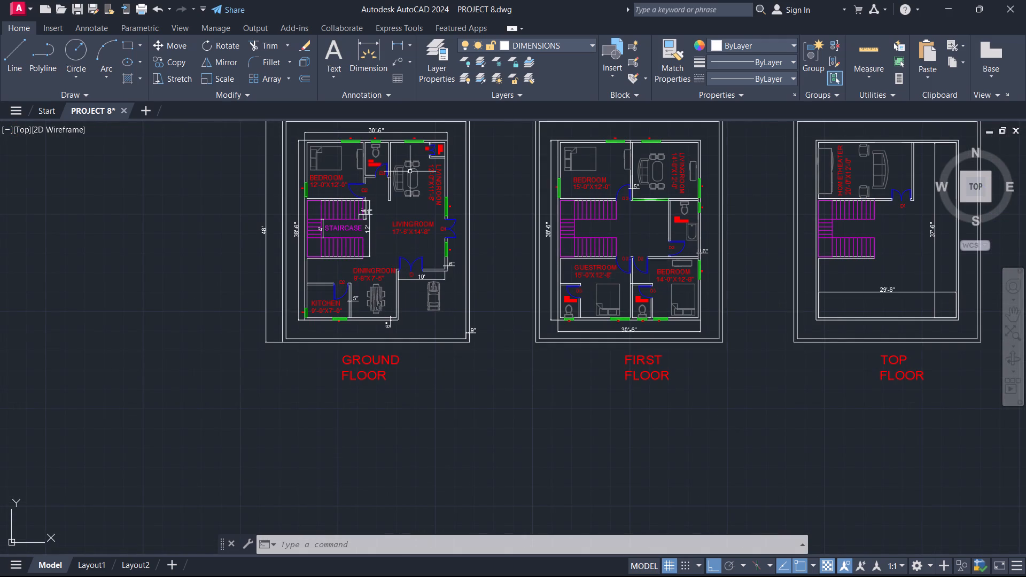
# Inspect the ground floor's T&B, living room and staircase labels and dimensions, and compare the plan with the first floor.
pyautogui.scroll(2, 369, 149)
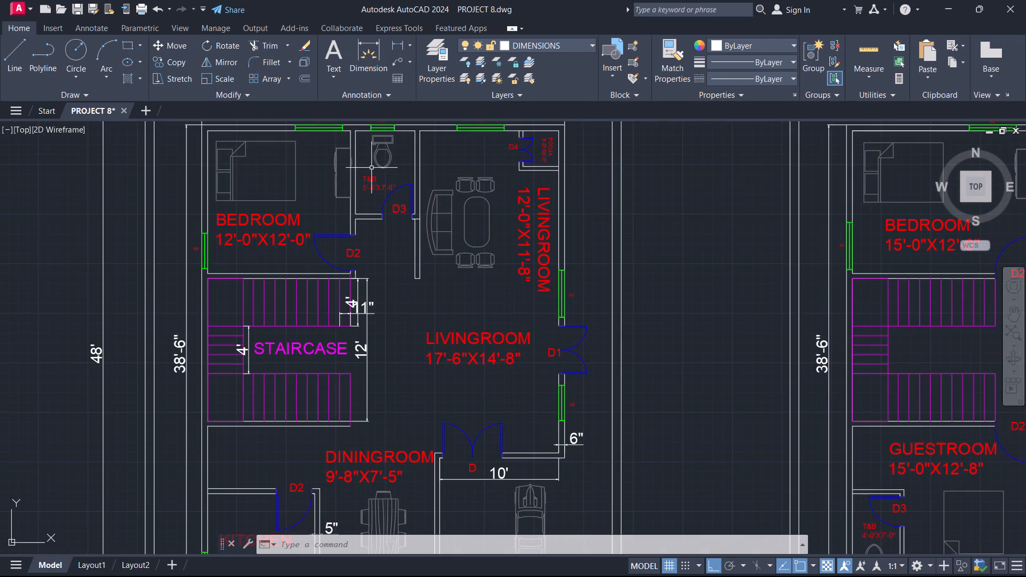
pyautogui.scroll(1, 372, 173)
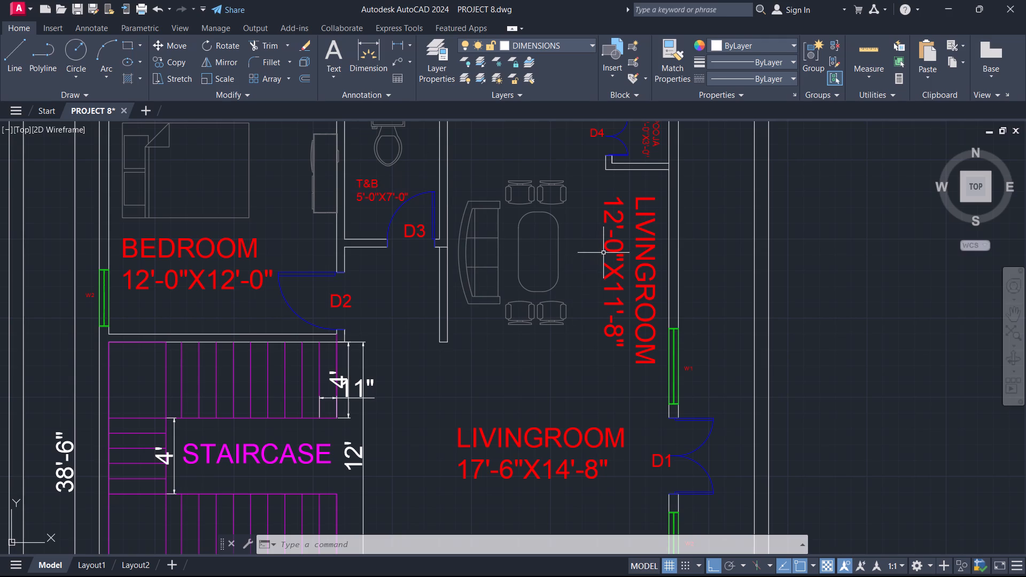
pyautogui.scroll(-1, 603, 253)
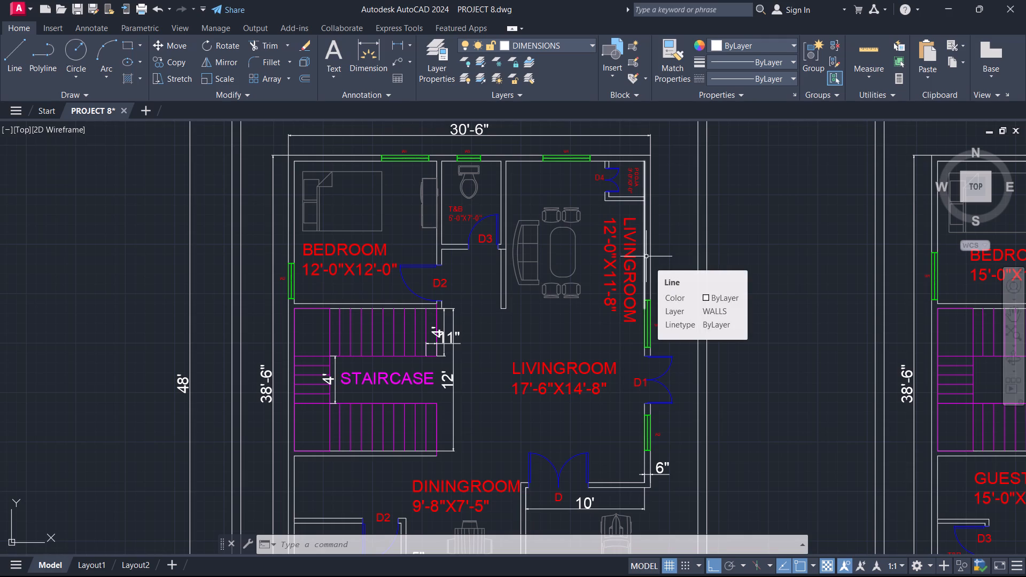
pyautogui.scroll(-1, 646, 256)
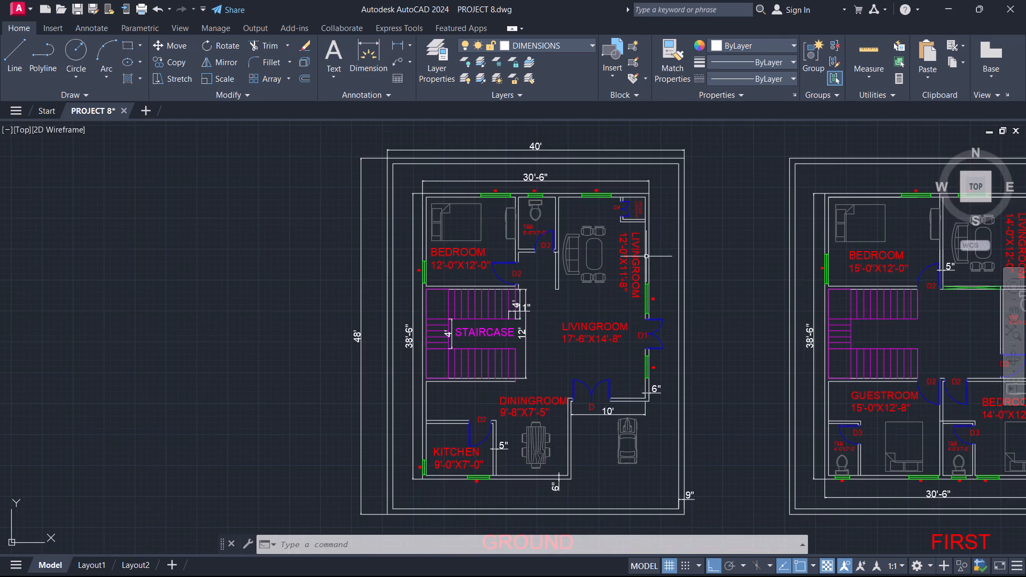
pyautogui.moveTo(711, 280); pyautogui.dragTo(648, 258, button='middle')
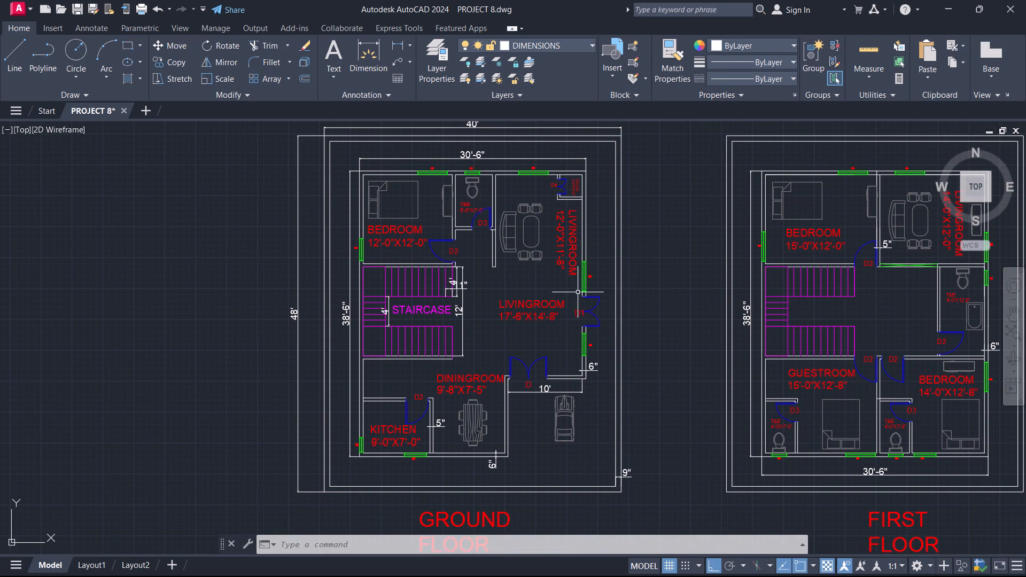
pyautogui.moveTo(648, 304); pyautogui.dragTo(643, 305, button='middle')
pyautogui.moveTo(643, 305); pyautogui.dragTo(487, 309, button='middle')
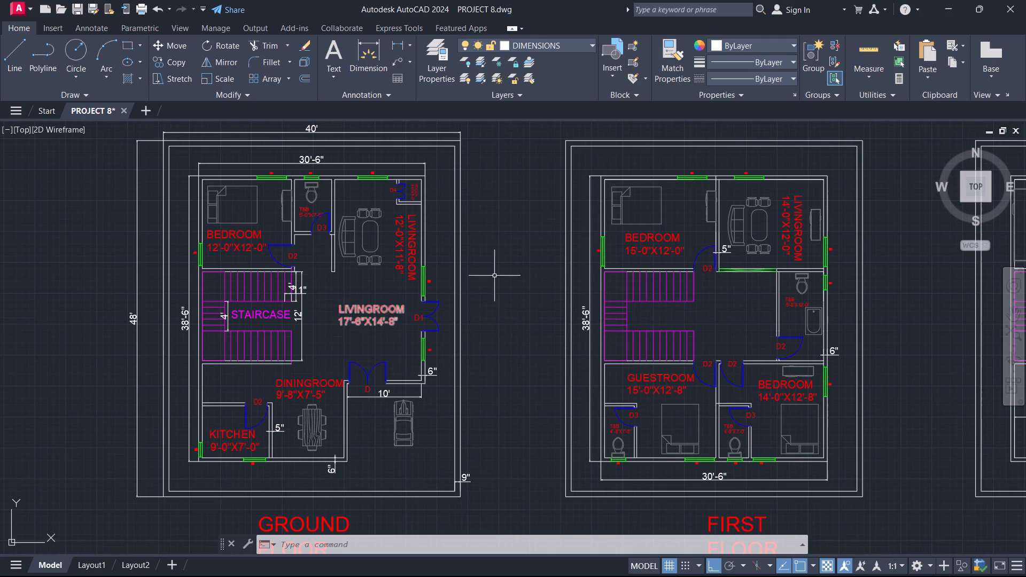
pyautogui.scroll(-1, 287, 185)
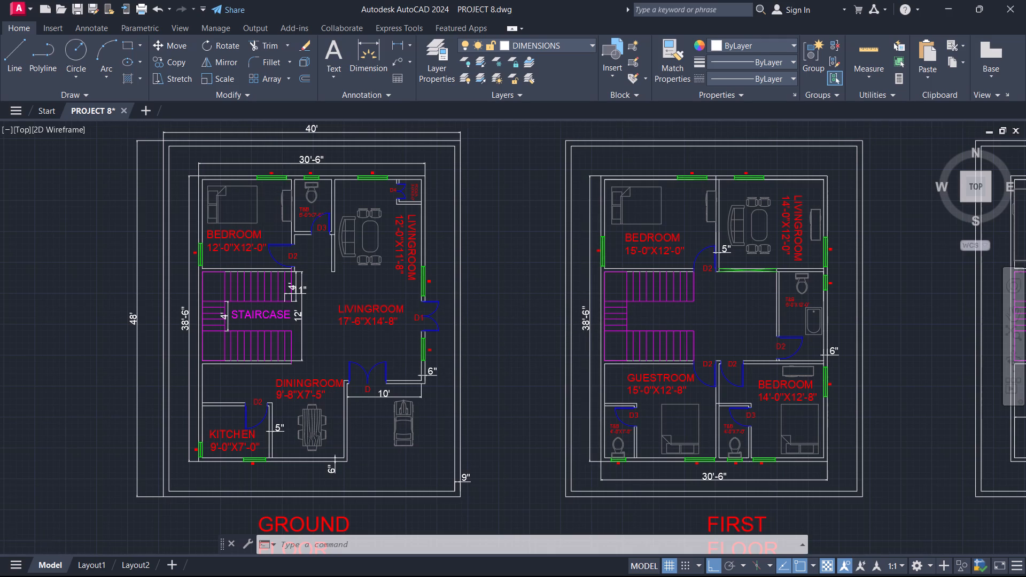
pyautogui.moveTo(703, 240); pyautogui.dragTo(651, 276, button='middle')
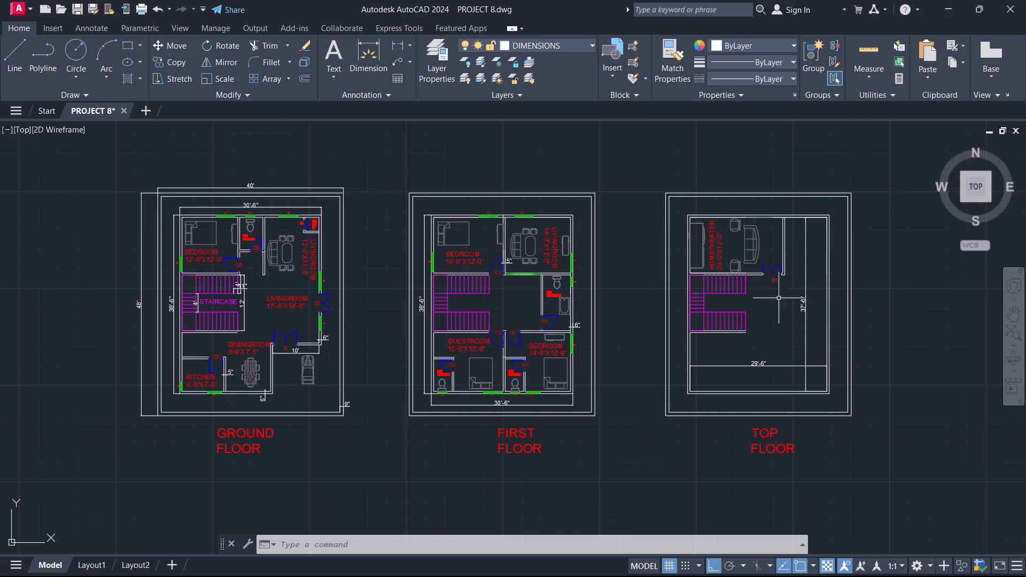
# Check the first floor's T&B, hall, guestroom and bedroom labels and dimensions against the ground floor's pooja and living rooms.
pyautogui.scroll(2, 530, 291)
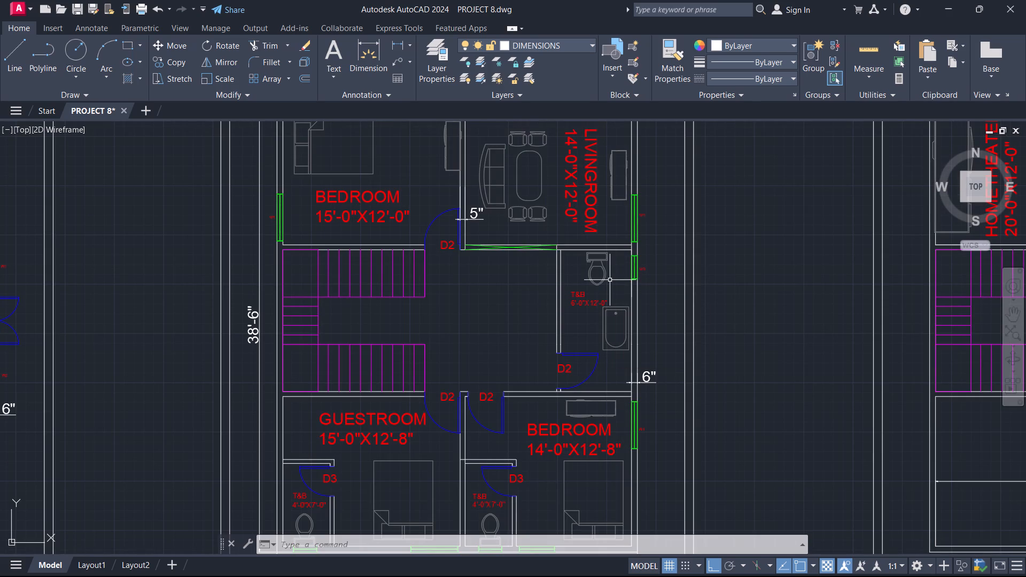
pyautogui.scroll(1, 609, 280)
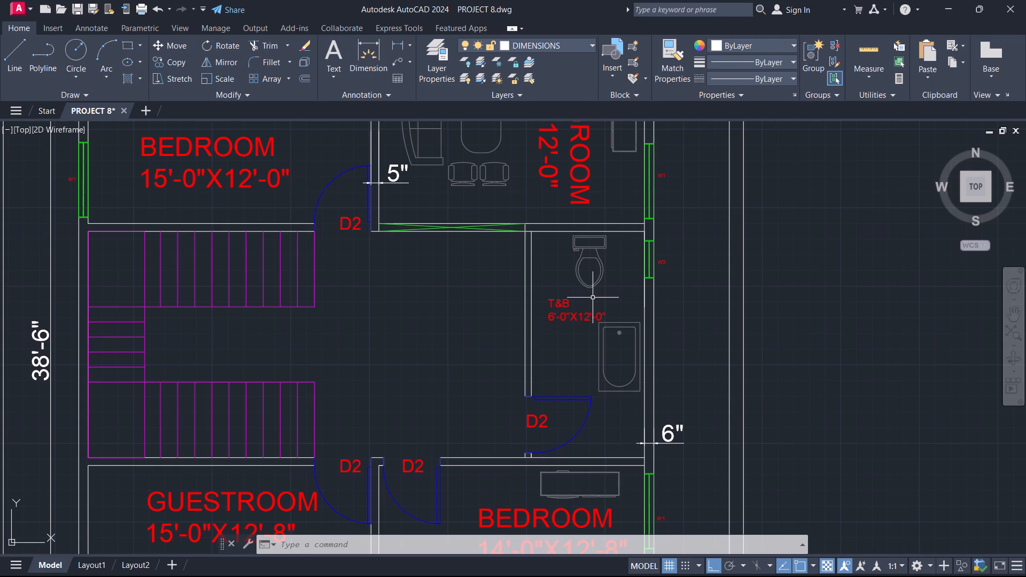
pyautogui.scroll(-2, 592, 298)
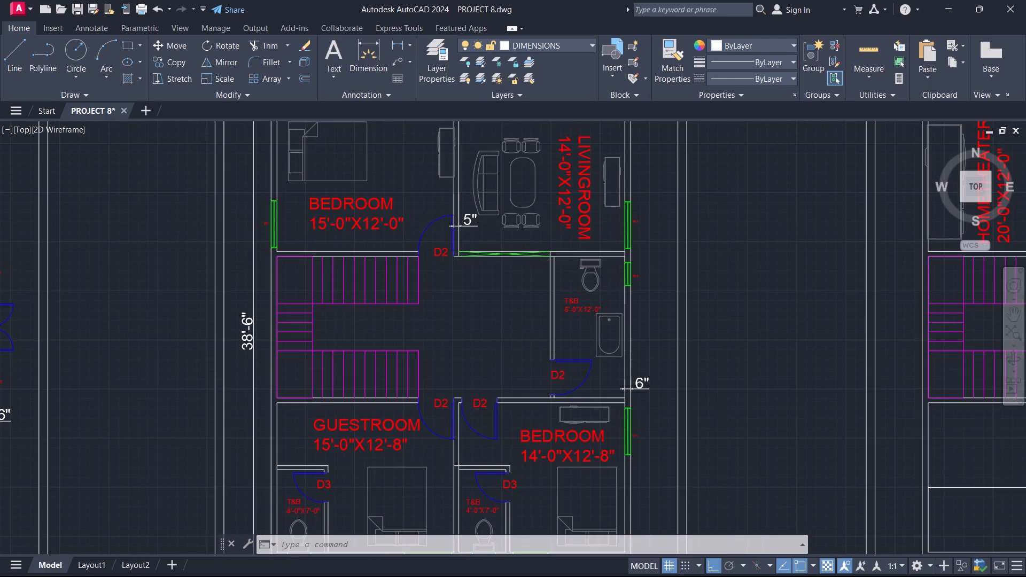
pyautogui.moveTo(324, 369); pyautogui.dragTo(341, 358, button='middle')
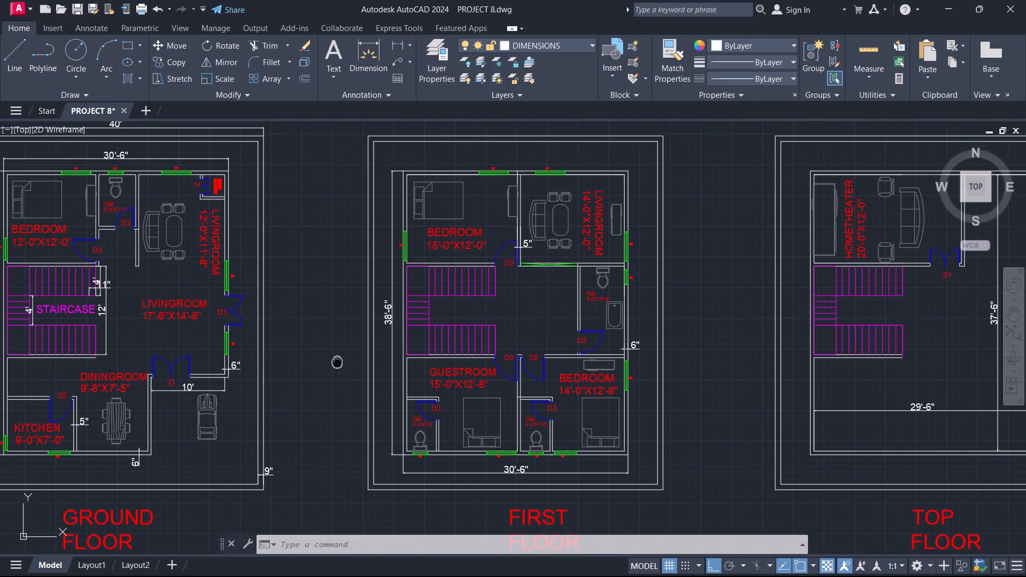
pyautogui.moveTo(341, 358); pyautogui.dragTo(372, 338, button='middle')
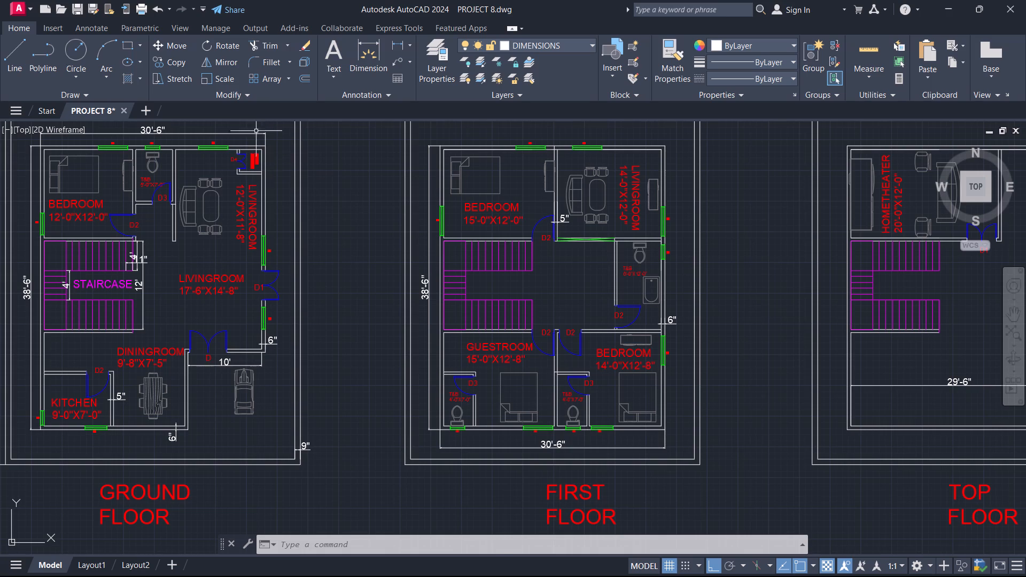
pyautogui.scroll(2, 253, 135)
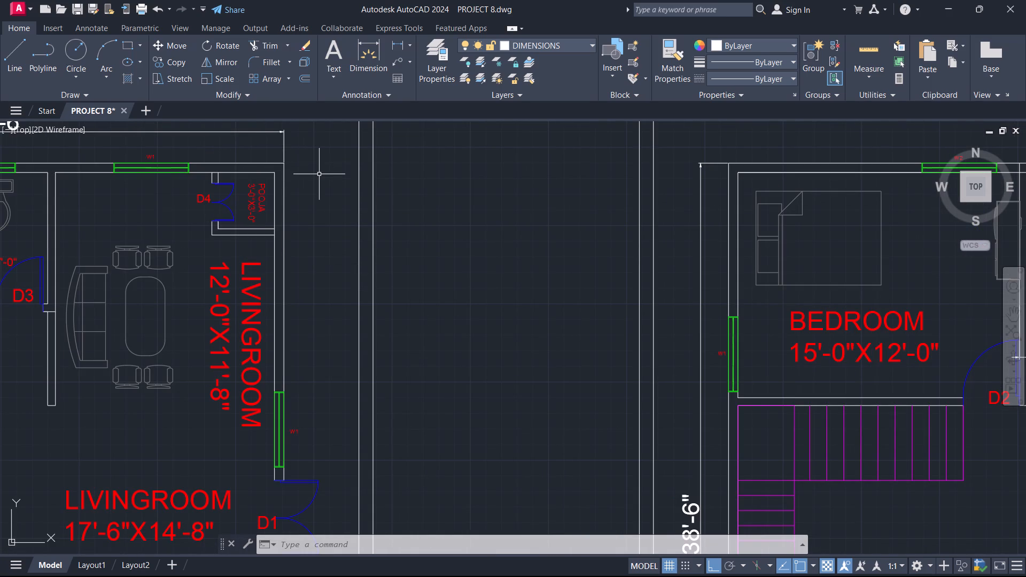
pyautogui.scroll(-1, 320, 174)
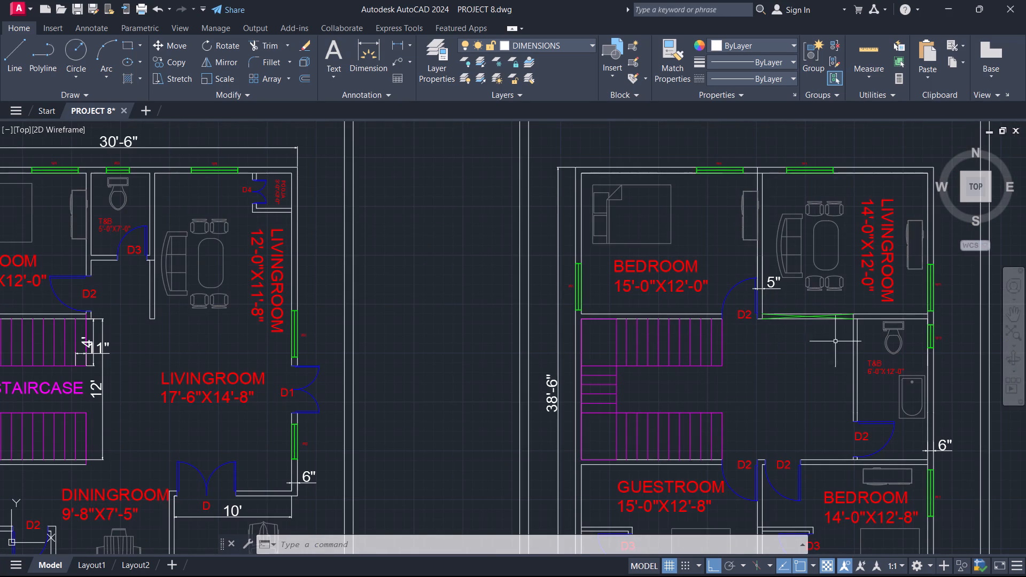
pyautogui.moveTo(823, 404); pyautogui.dragTo(773, 367, button='middle')
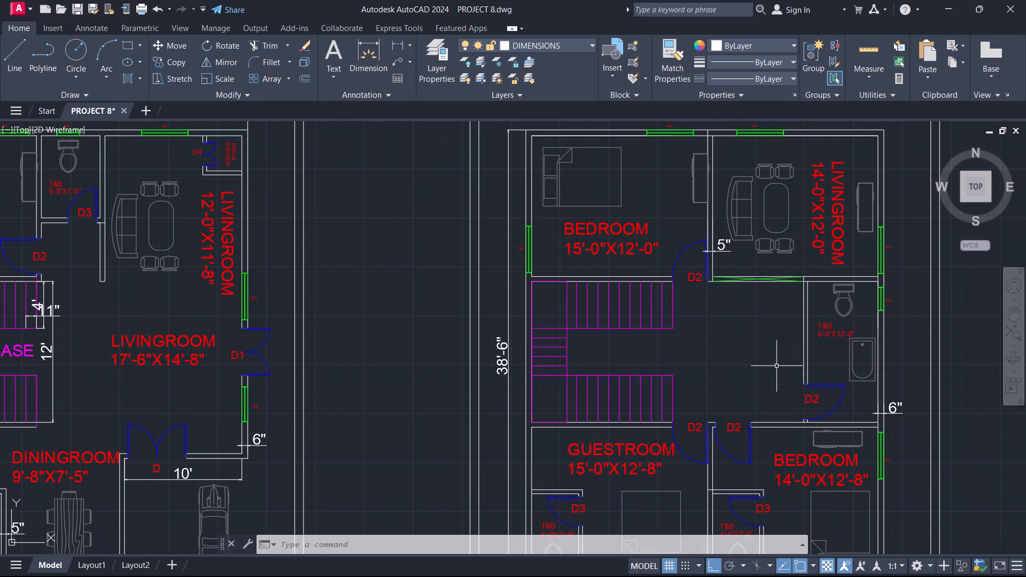
pyautogui.scroll(-1, 778, 365)
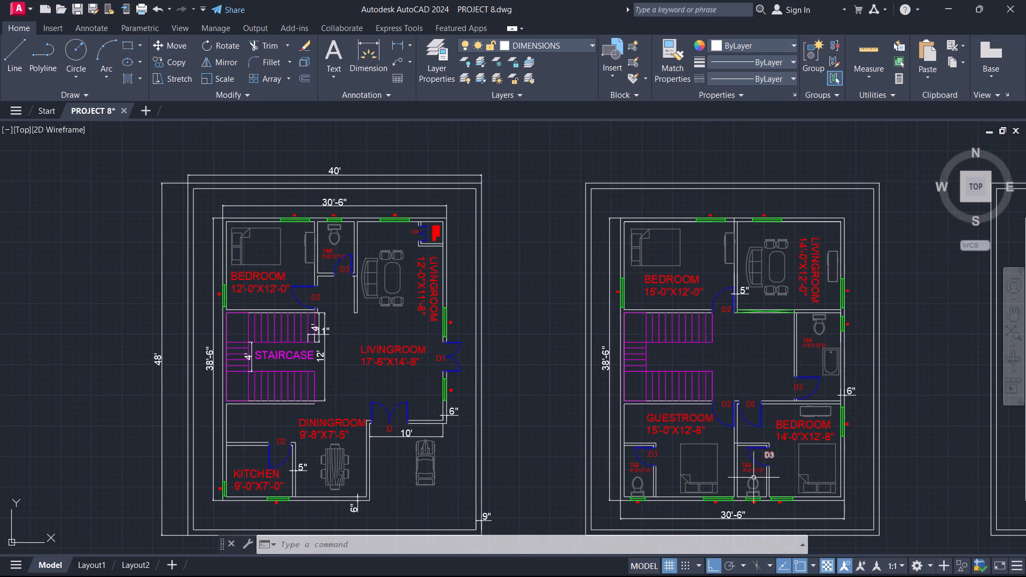
pyautogui.scroll(1, 748, 496)
pyautogui.moveTo(765, 521); pyautogui.dragTo(757, 521, button='middle')
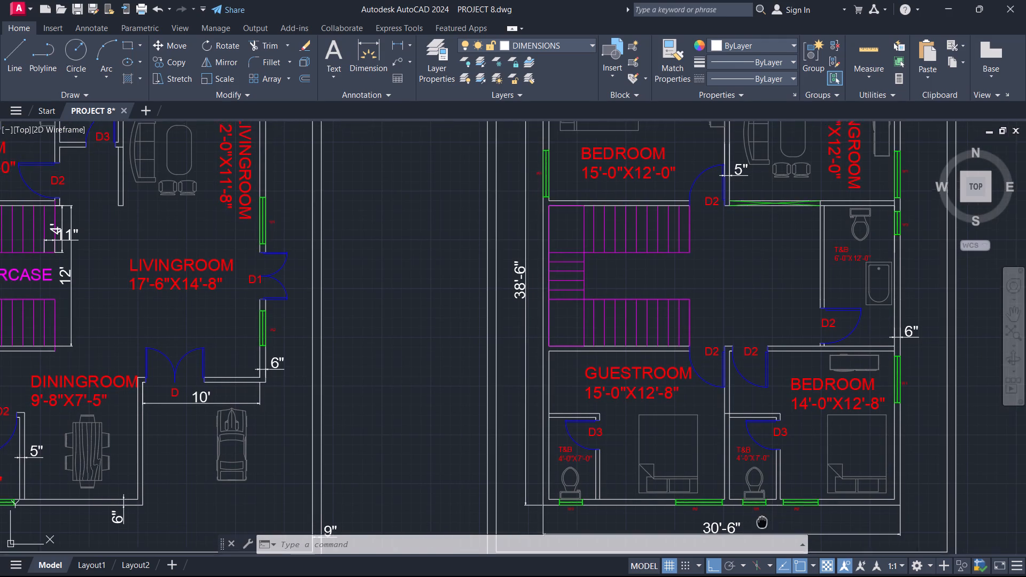
pyautogui.moveTo(757, 521); pyautogui.dragTo(732, 511, button='middle')
pyautogui.scroll(1, 710, 497)
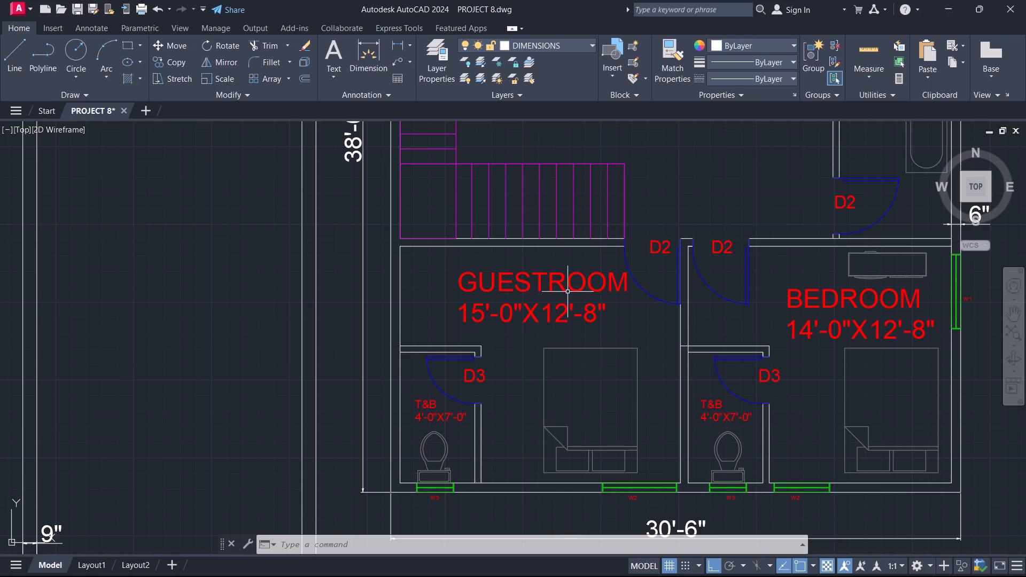
pyautogui.scroll(-2, 537, 306)
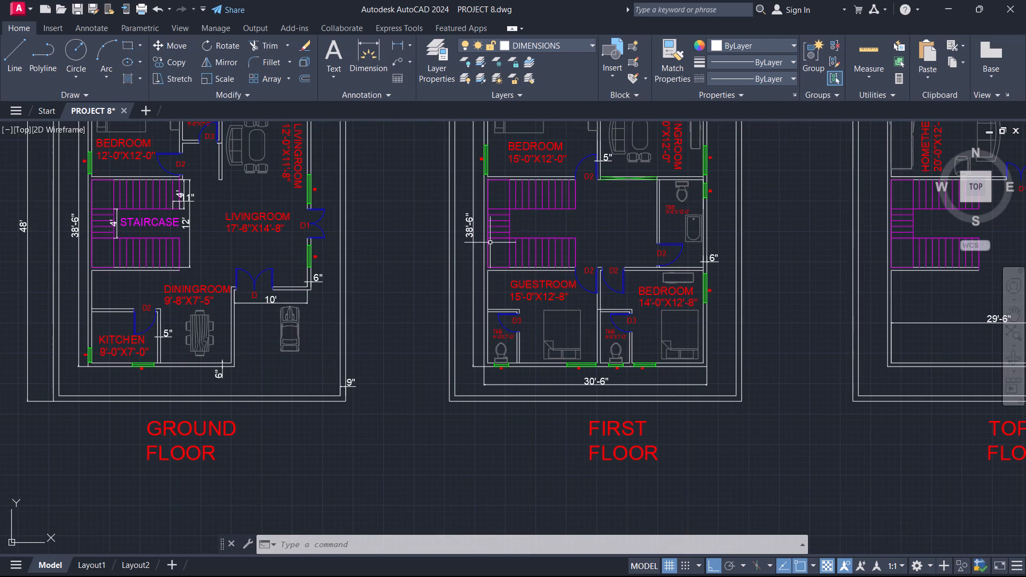
pyautogui.moveTo(597, 225); pyautogui.dragTo(603, 321, button='middle')
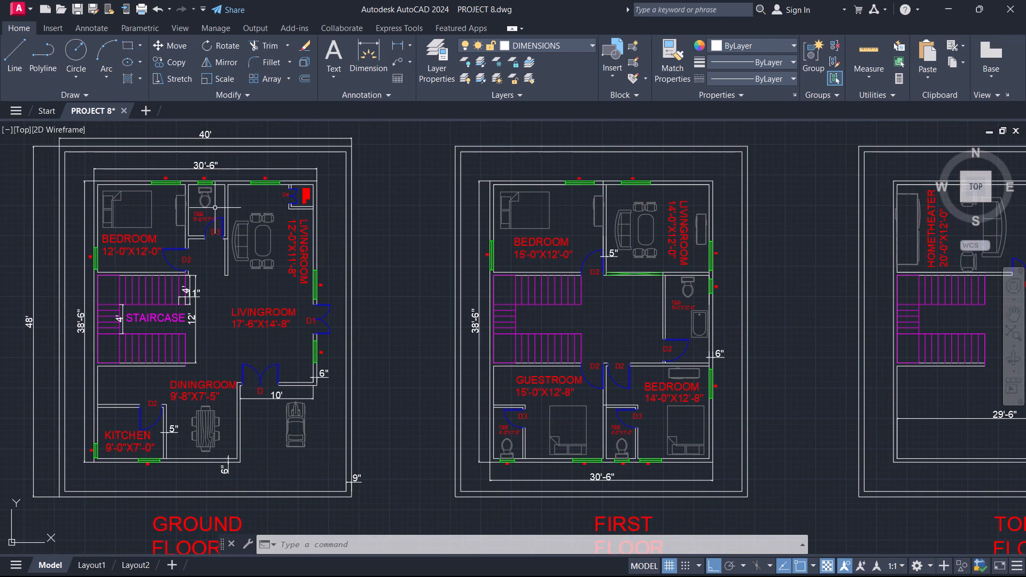
# Review the ground floor's T&B, staircase and dining room annotations, and the overall layout of the three floor plans.
pyautogui.scroll(2, 201, 222)
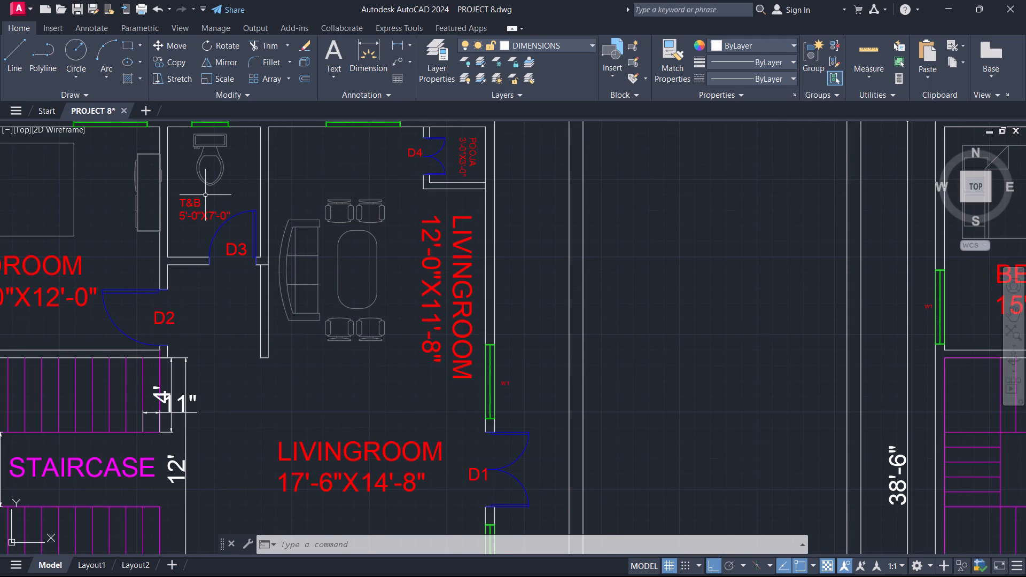
pyautogui.scroll(-1, 204, 195)
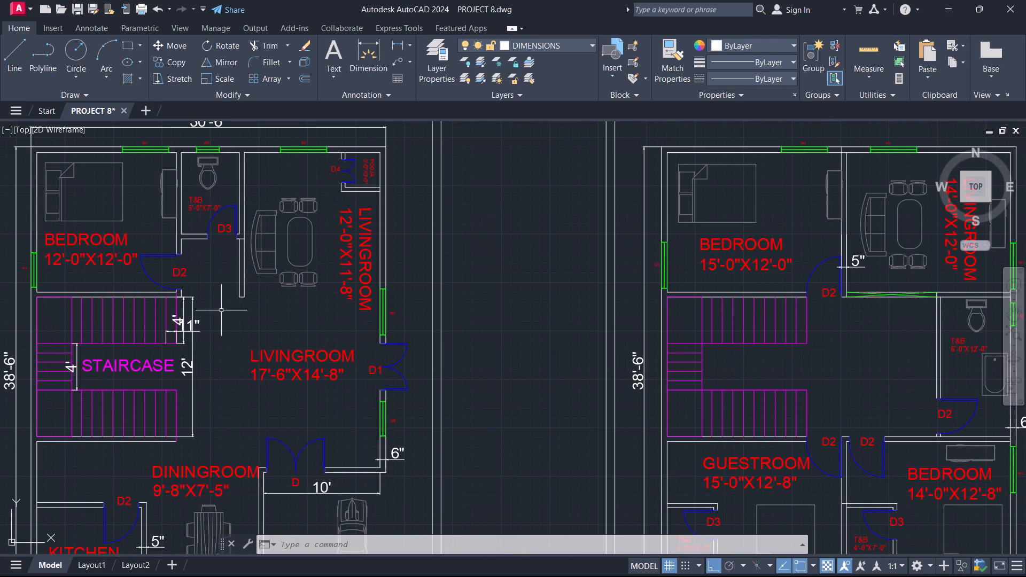
pyautogui.moveTo(222, 313); pyautogui.dragTo(252, 263, button='middle')
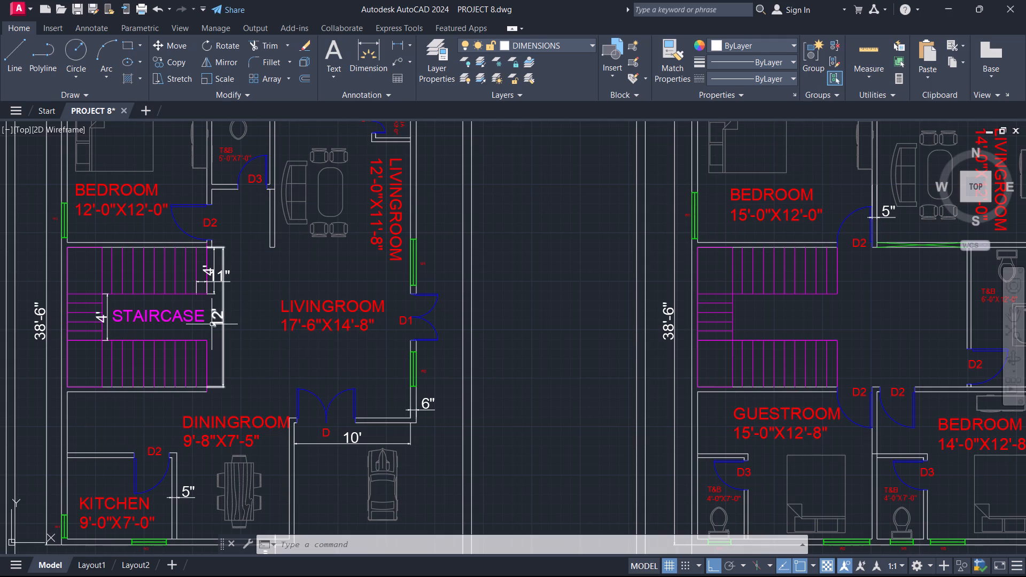
pyautogui.scroll(-1, 262, 301)
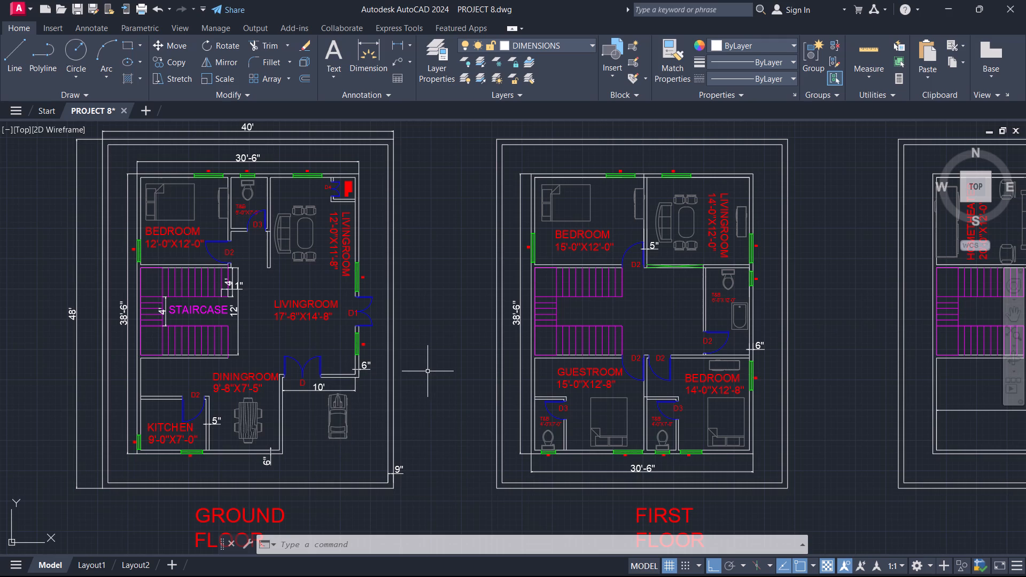
pyautogui.scroll(-1, 428, 371)
pyautogui.moveTo(427, 364); pyautogui.dragTo(428, 363, button='middle')
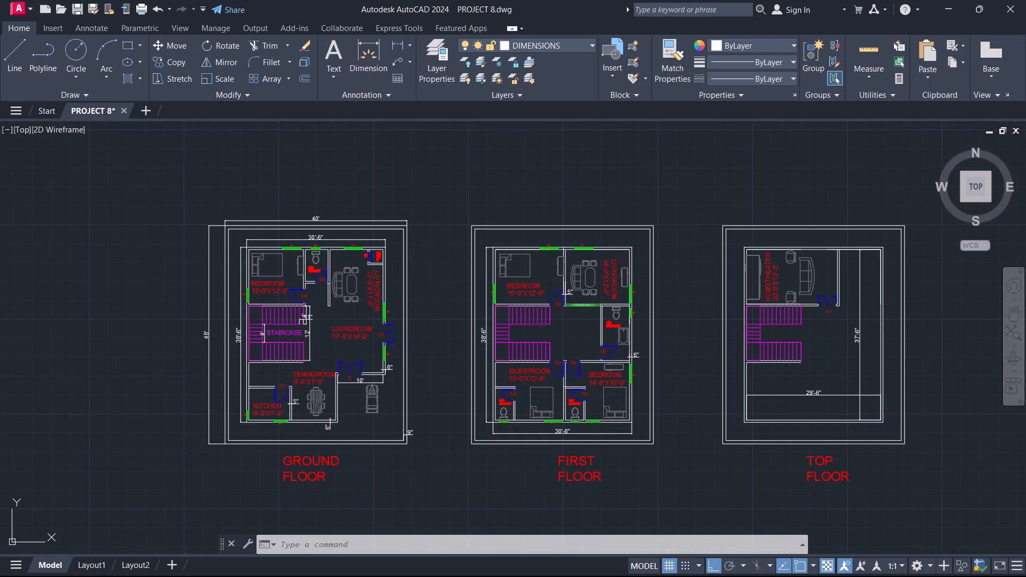
pyautogui.moveTo(428, 363); pyautogui.dragTo(393, 342, button='middle')
pyautogui.scroll(1, 397, 329)
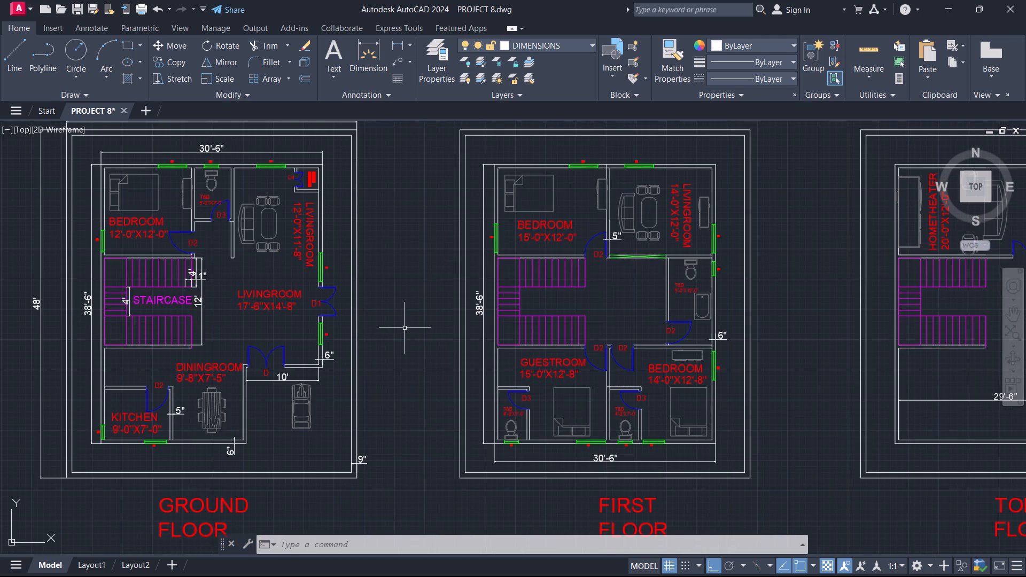
# Compare the ground and first floor plans' room labels and dimensions, and review the overall arrangement of the three plans.
pyautogui.scroll(-1, 405, 328)
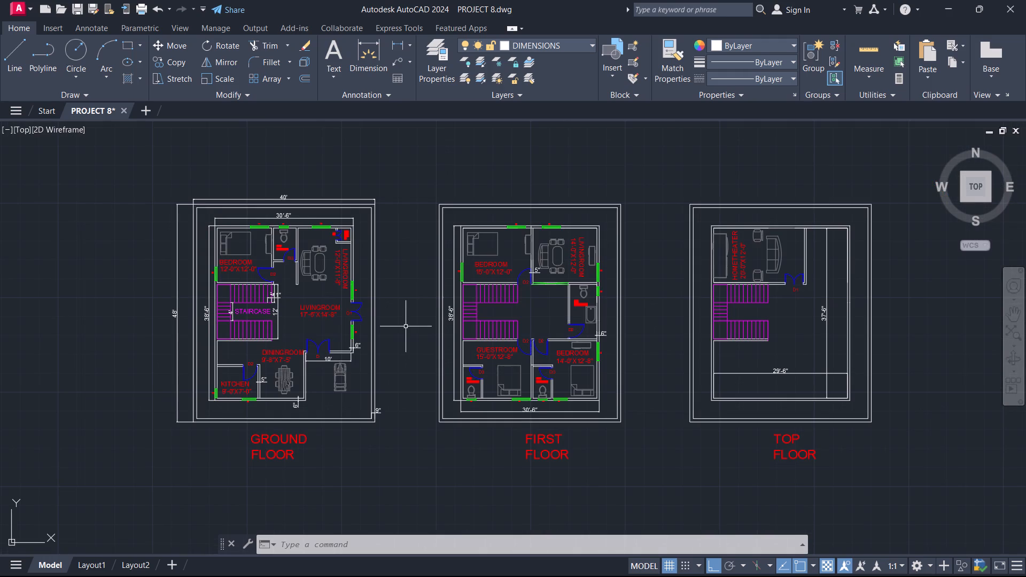
pyautogui.moveTo(406, 326); pyautogui.dragTo(388, 314, button='middle')
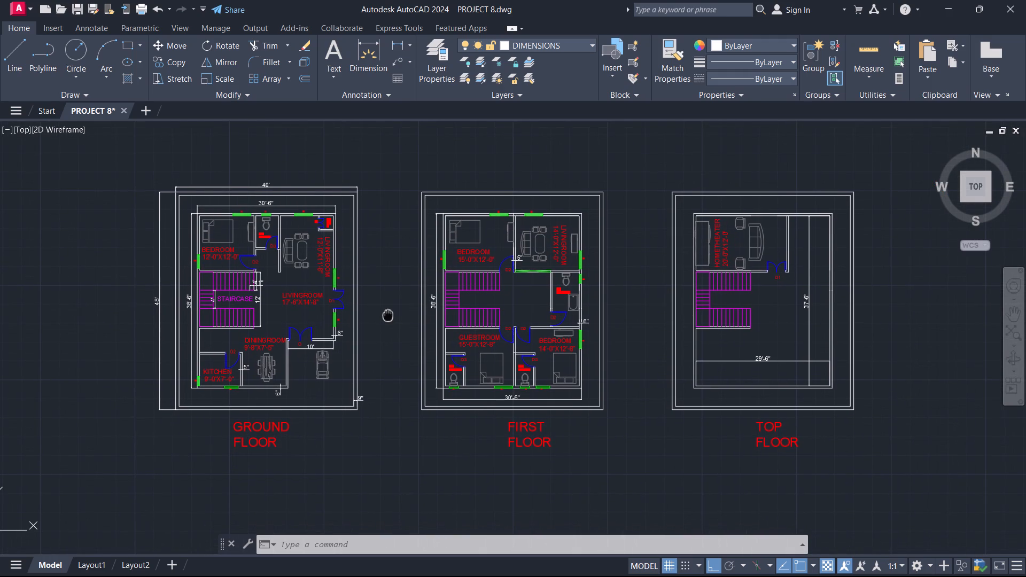
pyautogui.scroll(1, 388, 314)
pyautogui.moveTo(397, 314); pyautogui.dragTo(395, 329, button='middle')
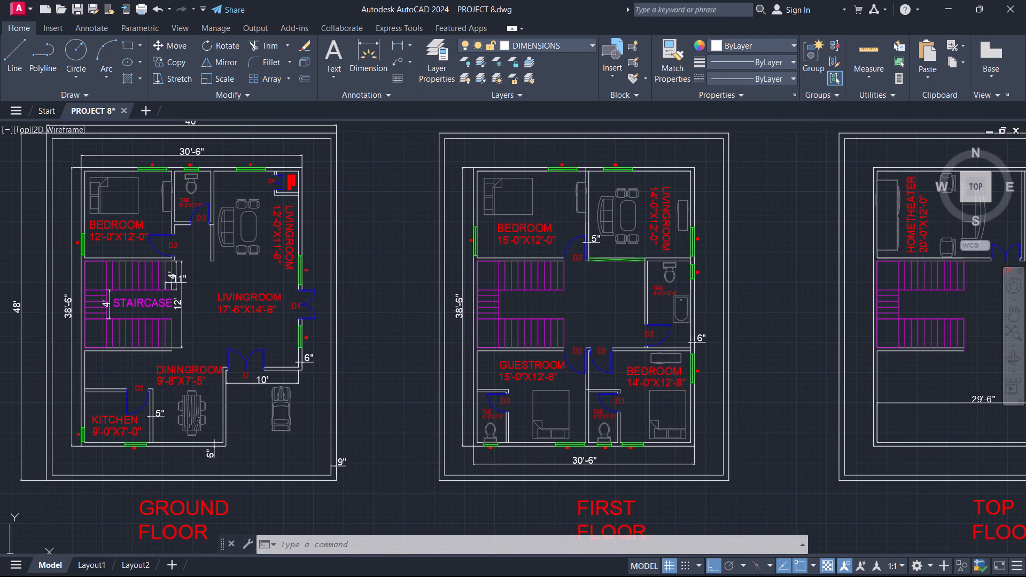
pyautogui.scroll(-1, 395, 329)
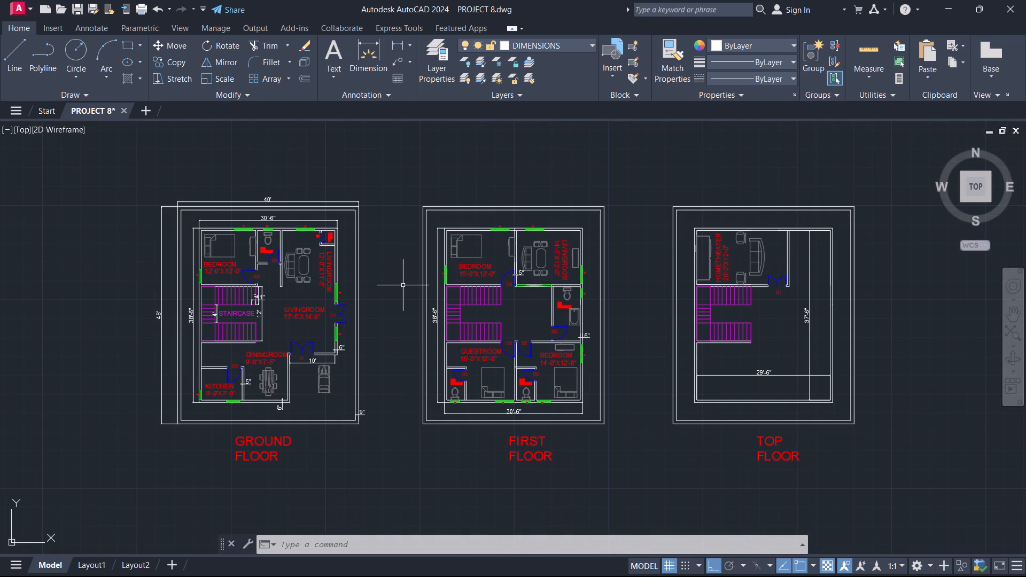
pyautogui.scroll(1, 397, 270)
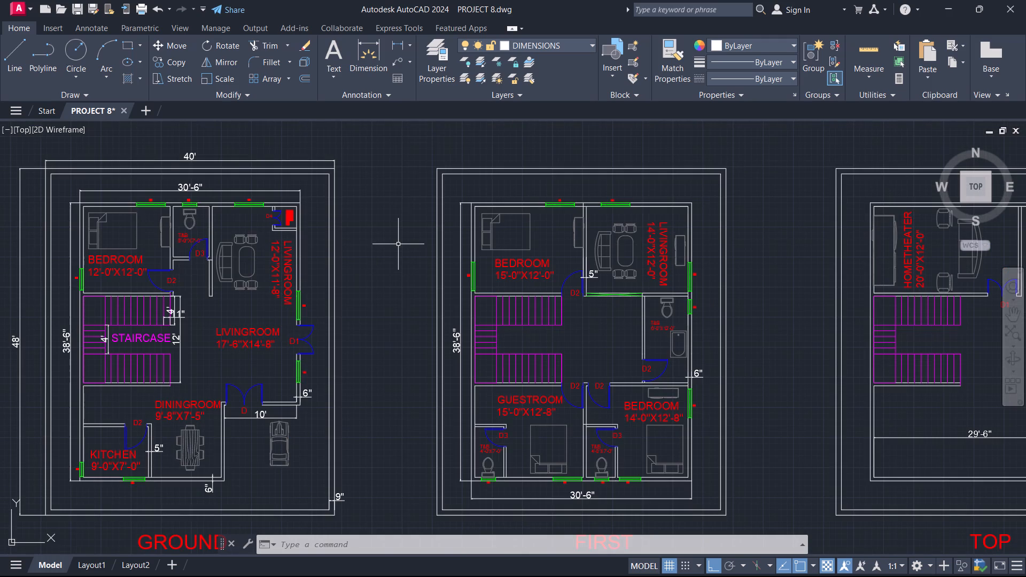
pyautogui.moveTo(398, 241); pyautogui.dragTo(395, 200, button='middle')
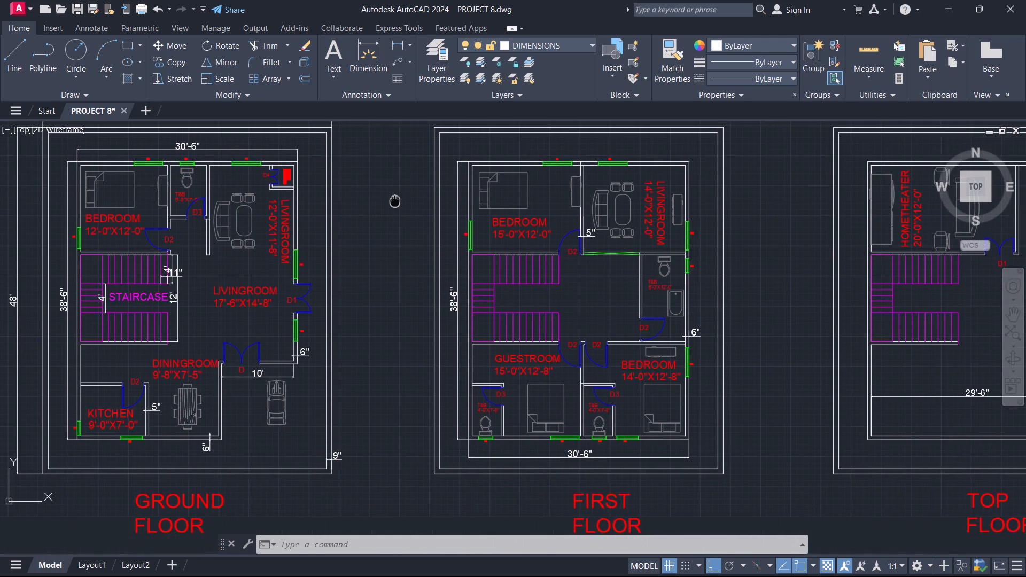
pyautogui.moveTo(395, 200); pyautogui.dragTo(398, 214, button='middle')
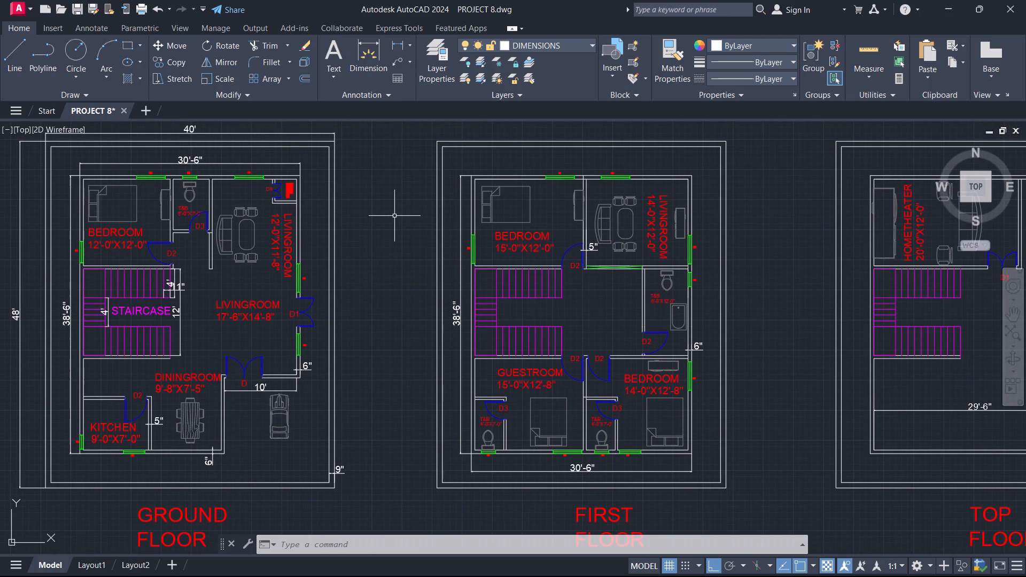
pyautogui.scroll(-1, 393, 216)
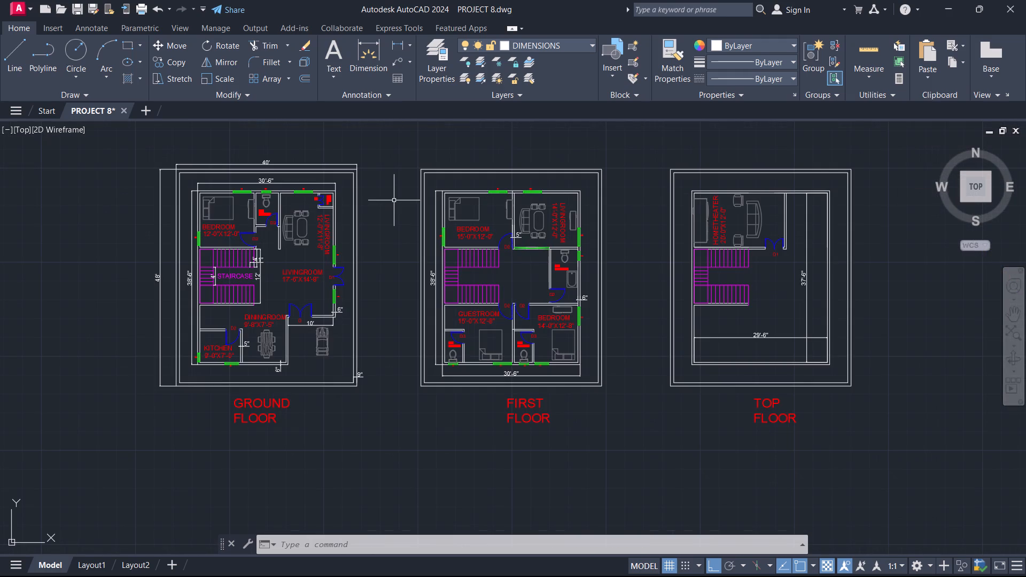
pyautogui.moveTo(397, 173); pyautogui.dragTo(378, 173, button='middle')
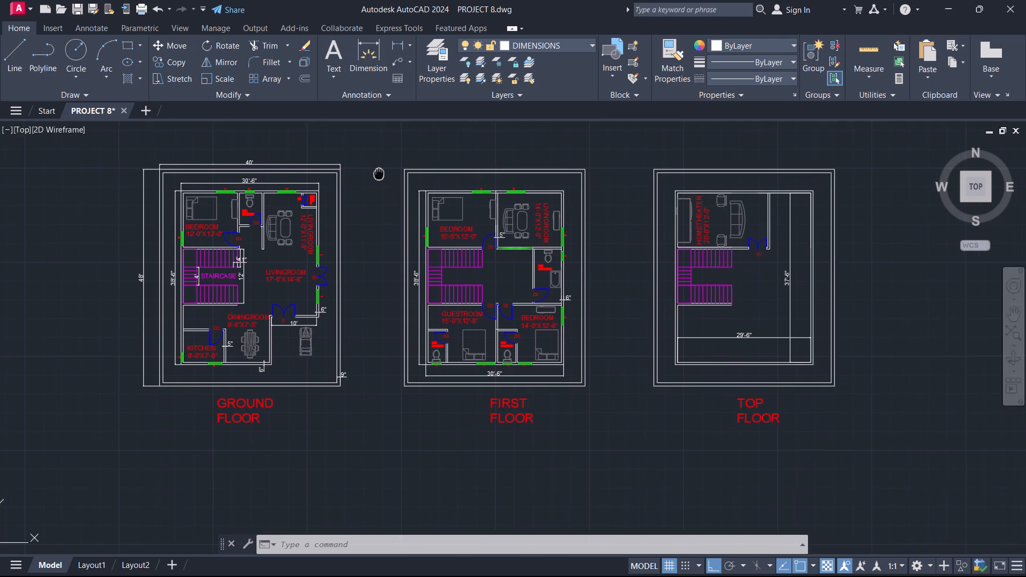
pyautogui.moveTo(378, 173); pyautogui.dragTo(374, 199, button='middle')
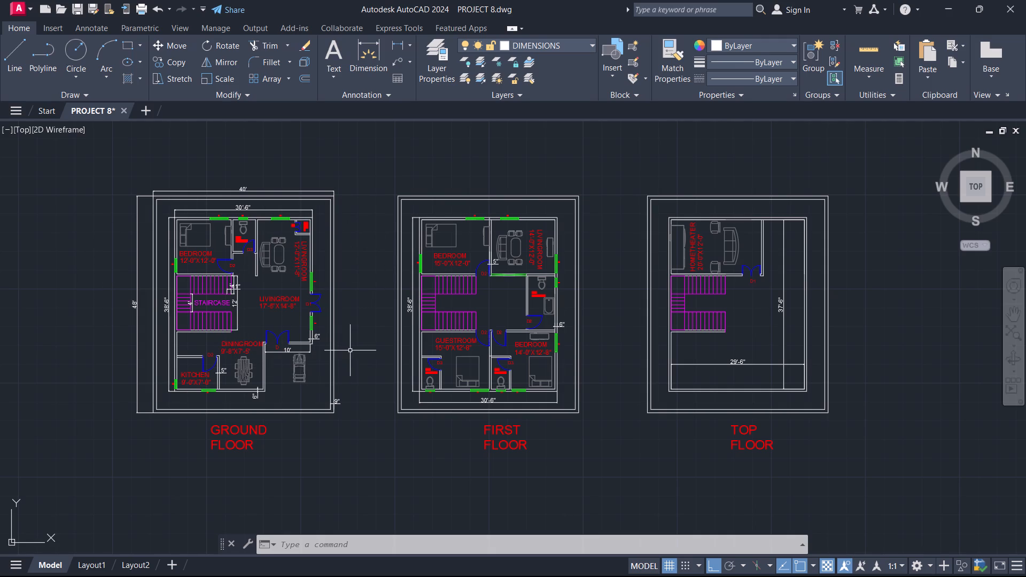
# Check the gaps between the ground, first and top floor plans and the annotations beside them.
pyautogui.scroll(1, 355, 348)
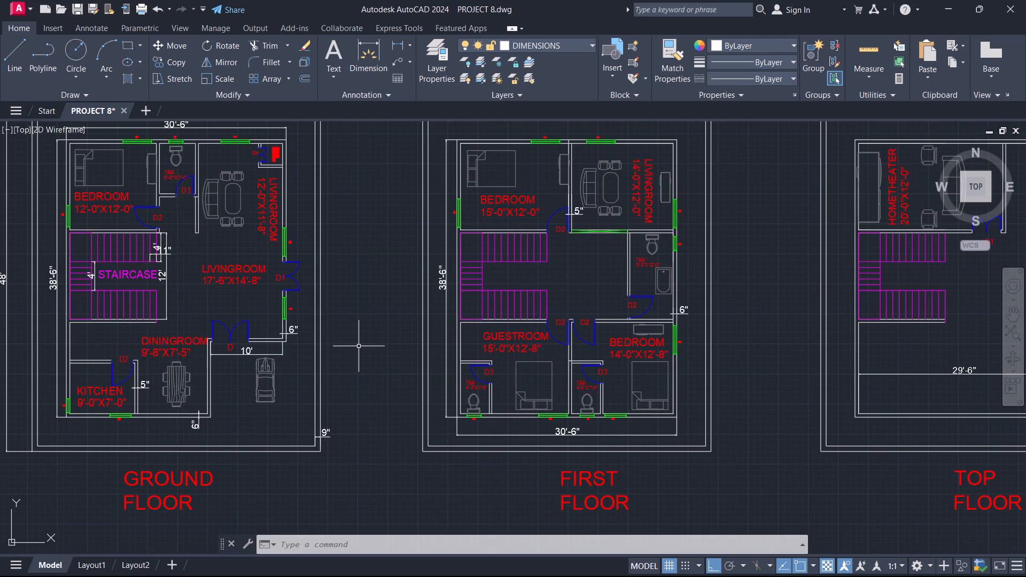
pyautogui.scroll(-1, 359, 346)
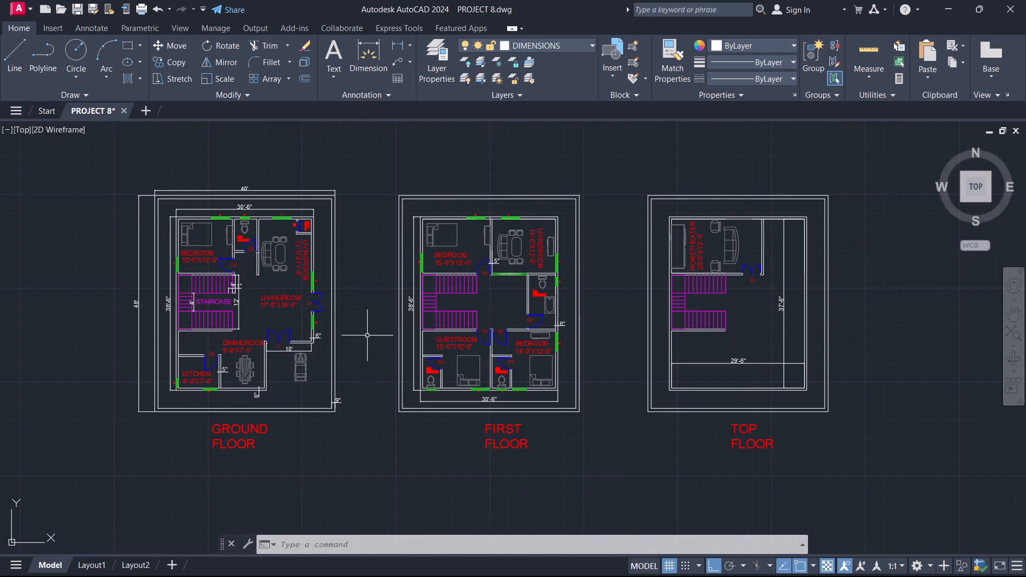
pyautogui.scroll(1, 368, 334)
pyautogui.scroll(-1, 368, 334)
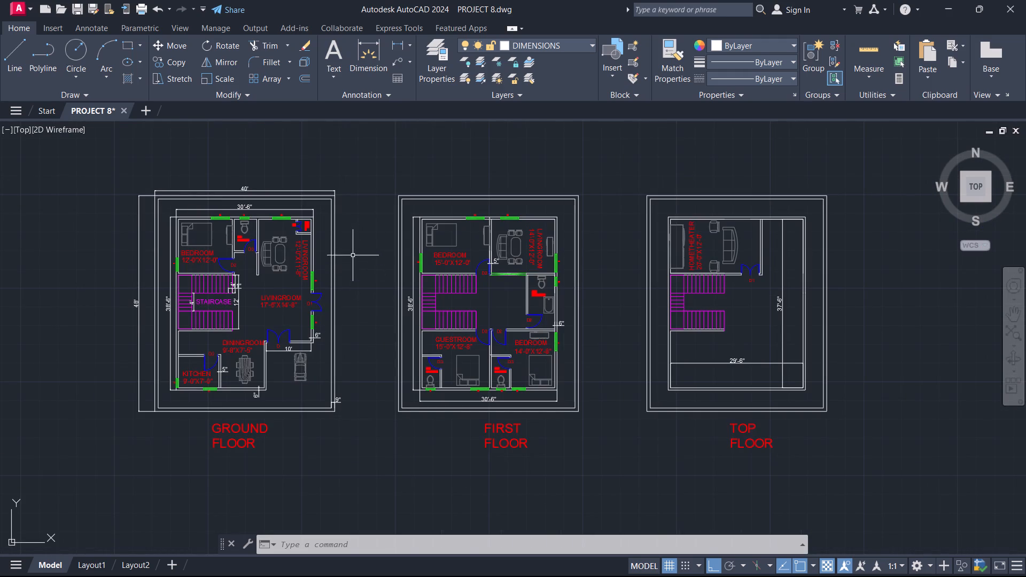
pyautogui.scroll(1, 351, 194)
pyautogui.scroll(-1, 351, 192)
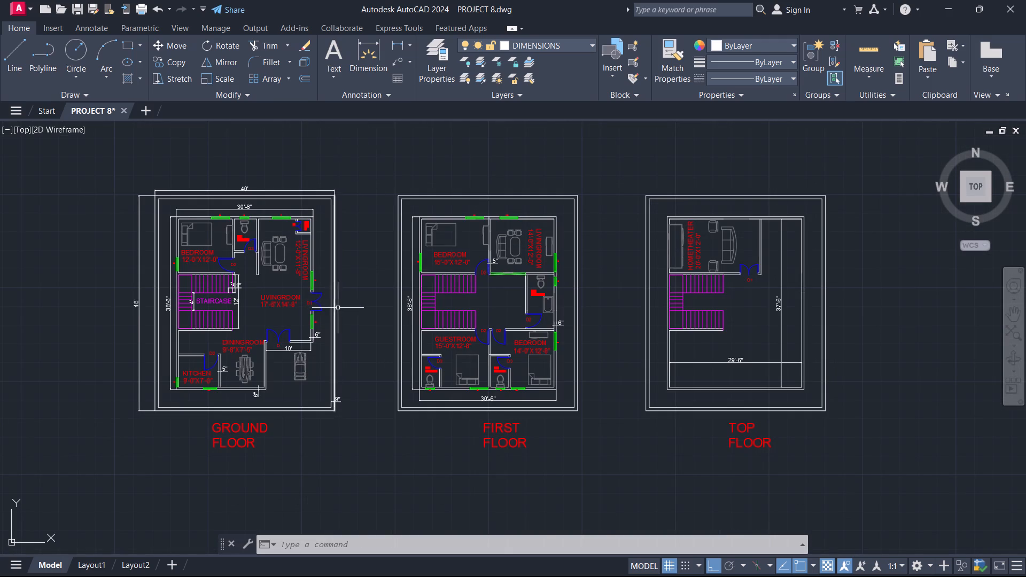
pyautogui.scroll(1, 339, 308)
pyautogui.scroll(-1, 357, 297)
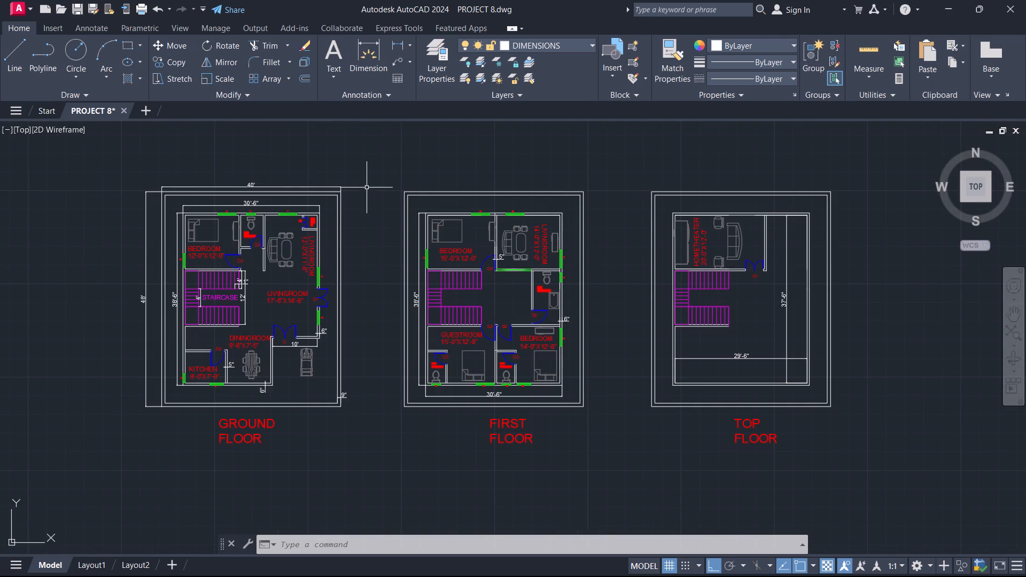
# Move the entire first floor plan with its title horizontally about 5' closer to the ground floor plan.
pyautogui.click(369, 177)
pyautogui.click(648, 471)
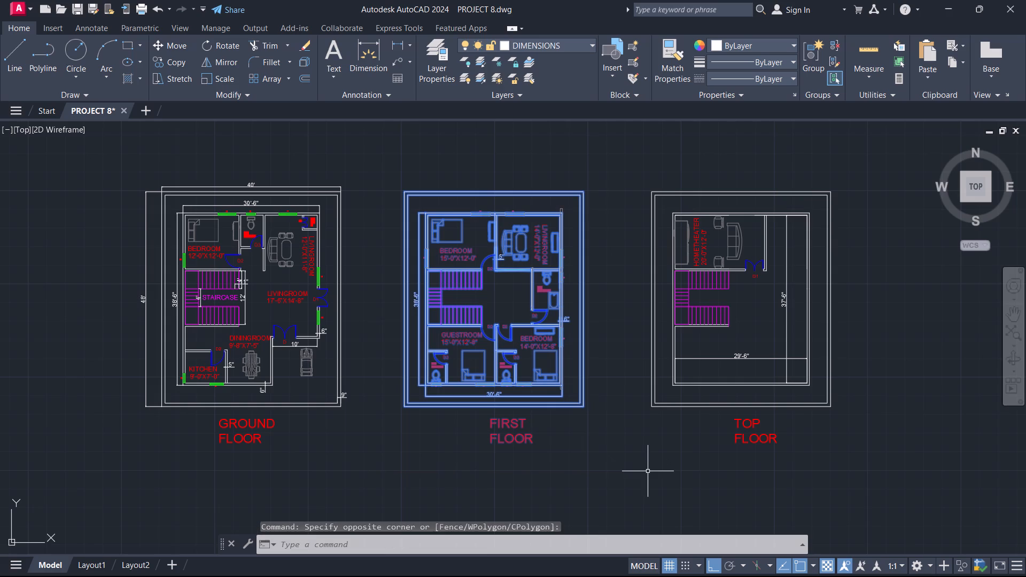
pyautogui.press('m')
pyautogui.press('Return')
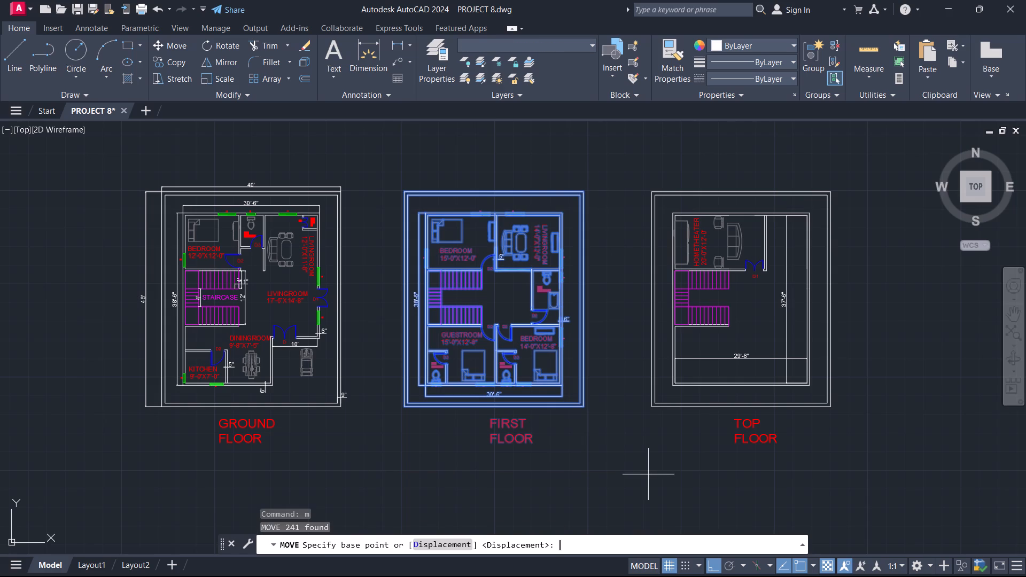
pyautogui.click(406, 190)
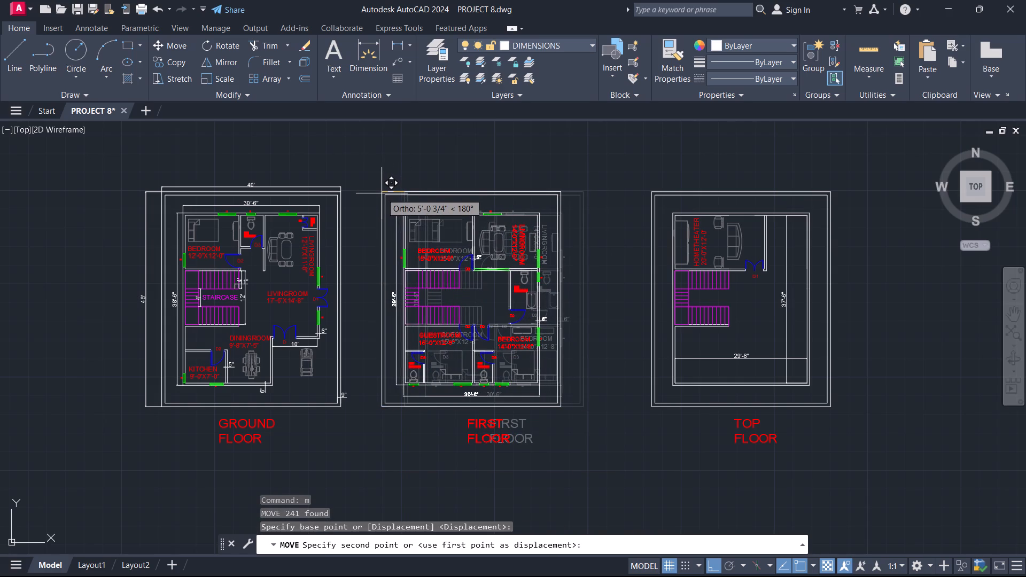
pyautogui.click(380, 193)
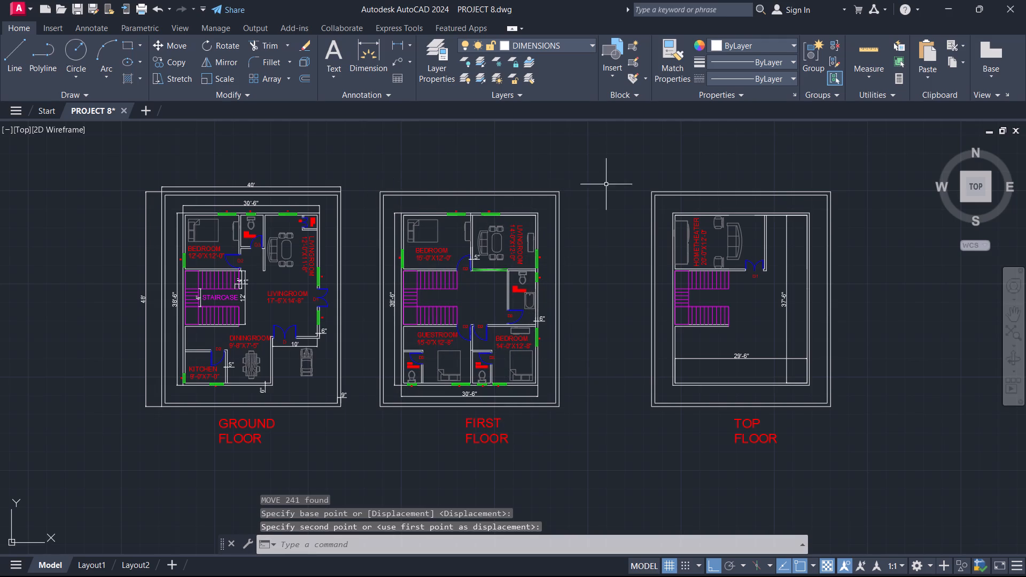
# Move the entire top floor plan with its title horizontally about 9' closer to the first floor plan.
pyautogui.click(611, 174)
pyautogui.click(867, 458)
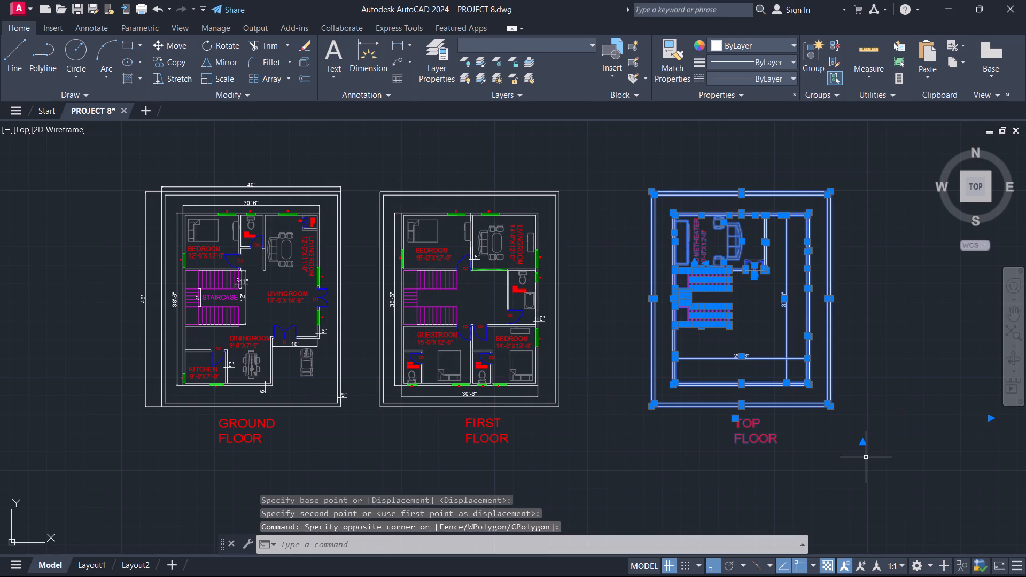
pyautogui.press('m')
pyautogui.press('Return')
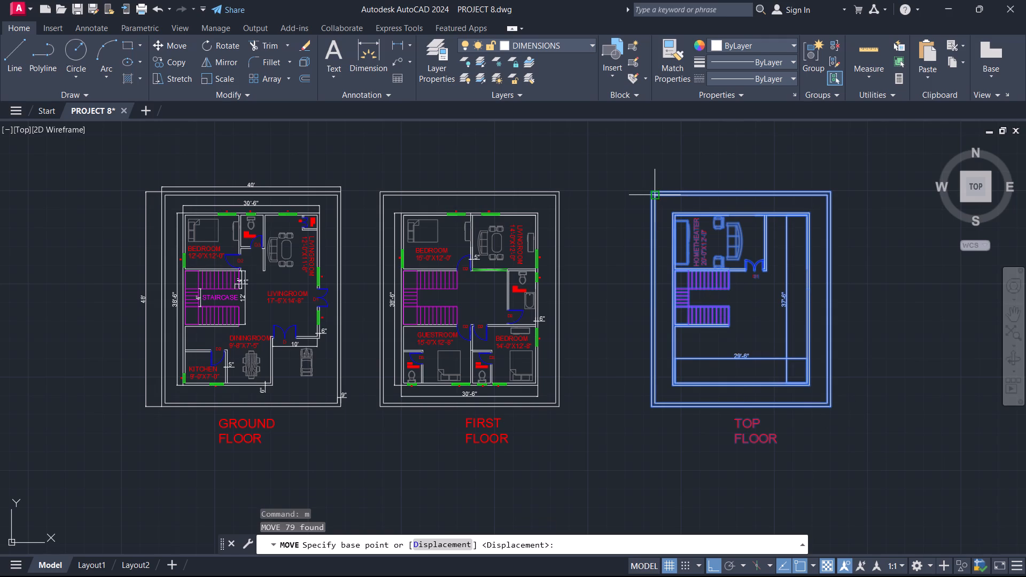
pyautogui.click(650, 191)
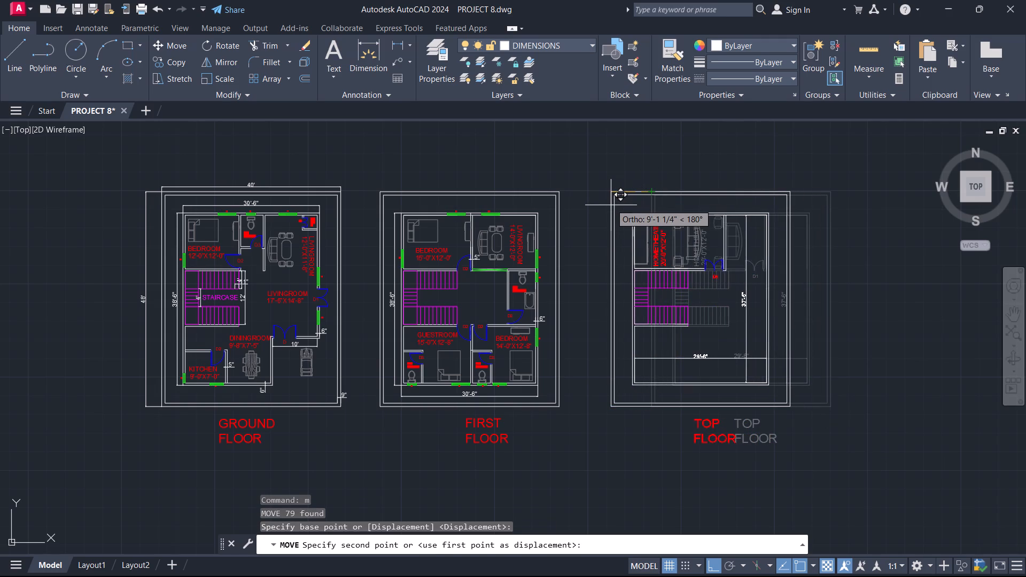
pyautogui.click(610, 205)
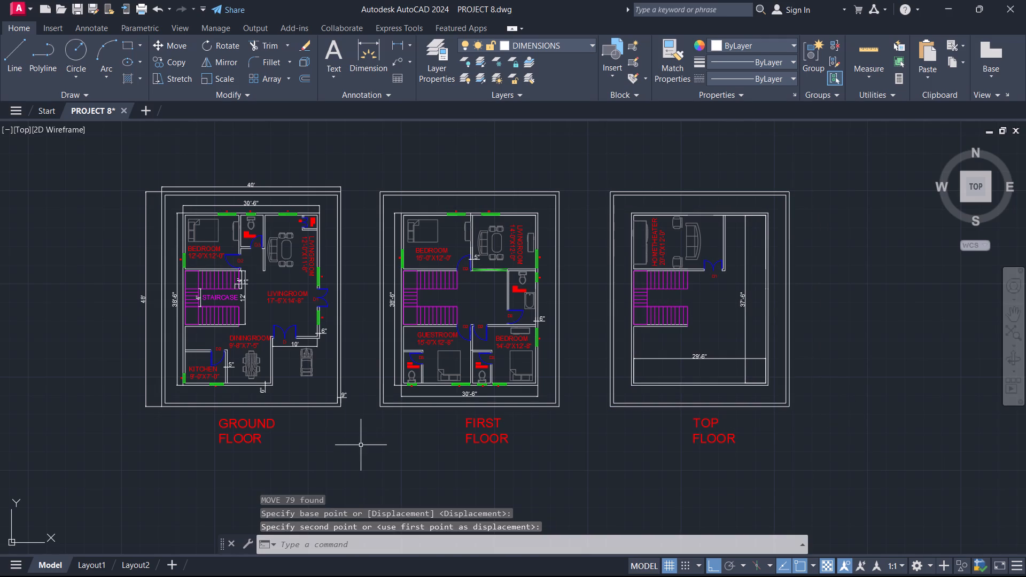
# Inspect the spacing of the three floor plans, along with their titles, room labels and dimensions.
pyautogui.scroll(1, 361, 446)
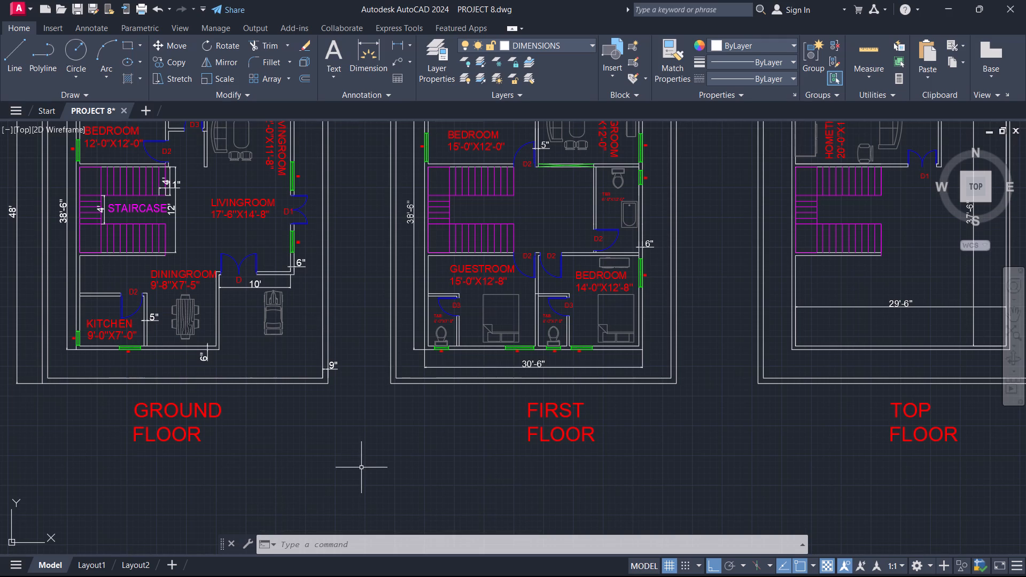
pyautogui.scroll(-1, 361, 467)
pyautogui.moveTo(367, 442); pyautogui.dragTo(401, 453, button='middle')
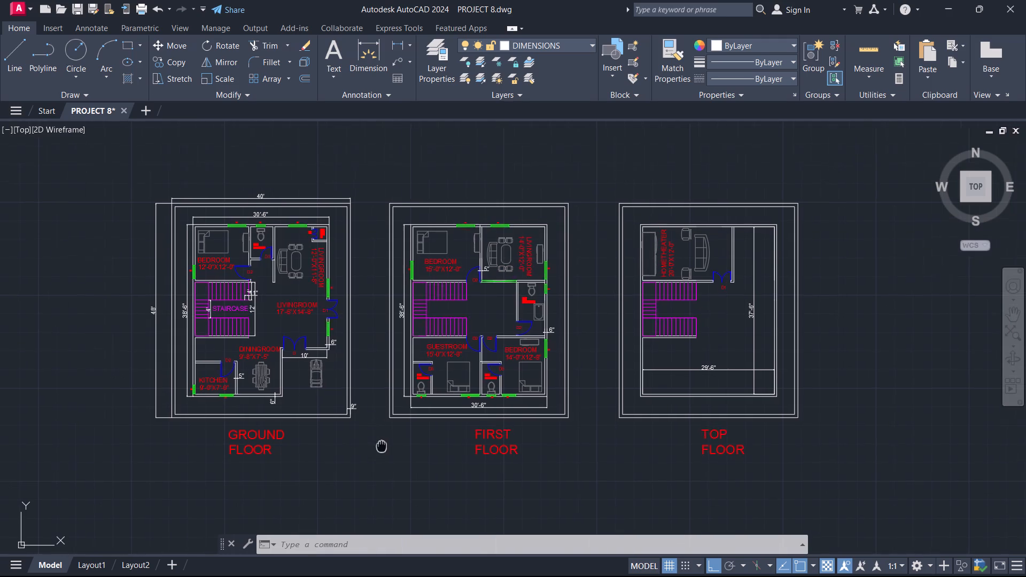
pyautogui.moveTo(401, 453); pyautogui.dragTo(426, 458, button='middle')
pyautogui.scroll(1, 438, 465)
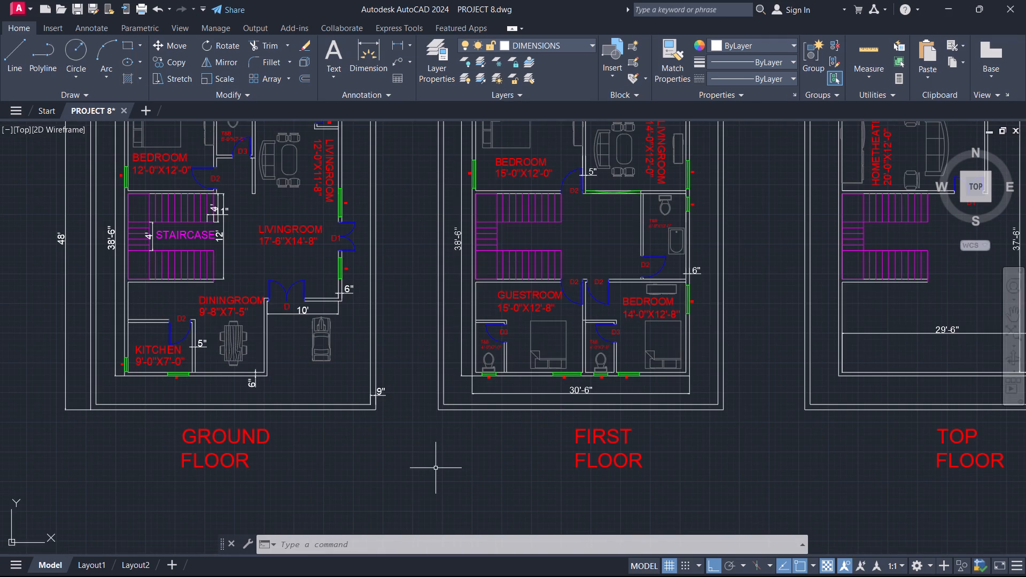
pyautogui.moveTo(436, 469); pyautogui.dragTo(404, 529, button='middle')
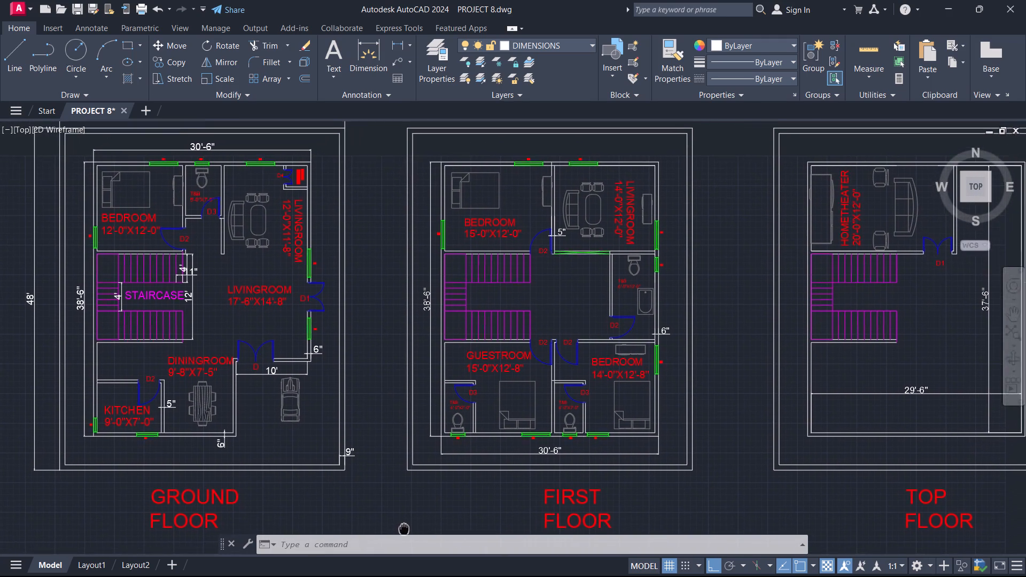
pyautogui.moveTo(404, 529); pyautogui.dragTo(400, 530, button='middle')
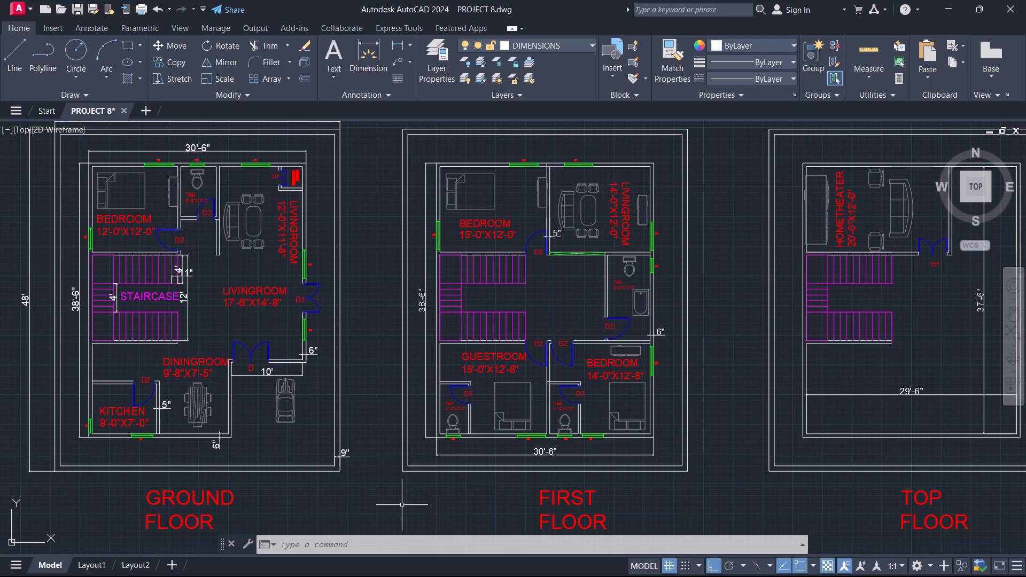
pyautogui.scroll(-1, 400, 492)
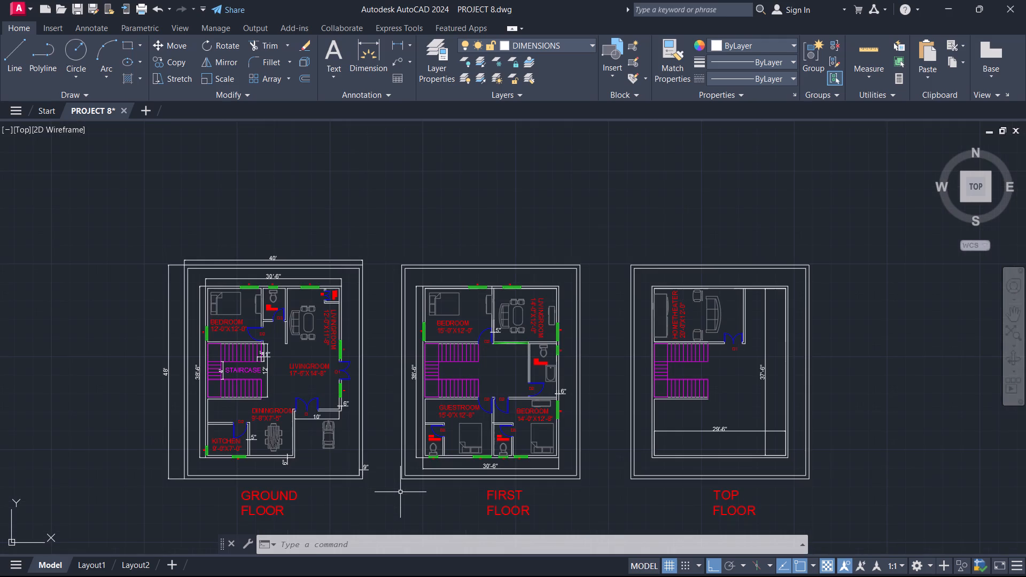
pyautogui.moveTo(393, 495); pyautogui.dragTo(397, 464, button='middle')
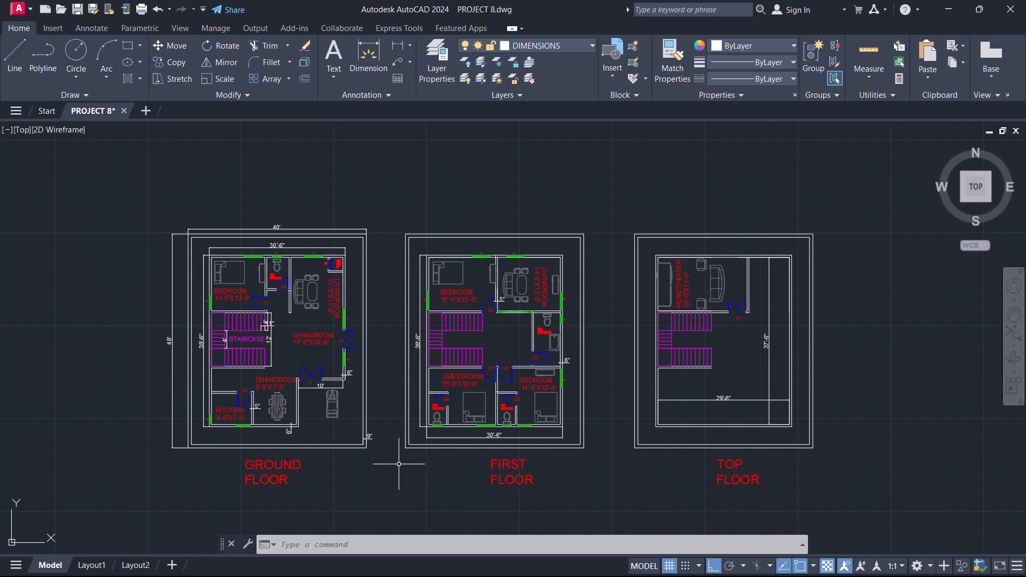
pyautogui.scroll(1, 399, 465)
pyautogui.moveTo(397, 469); pyautogui.dragTo(384, 502, button='middle')
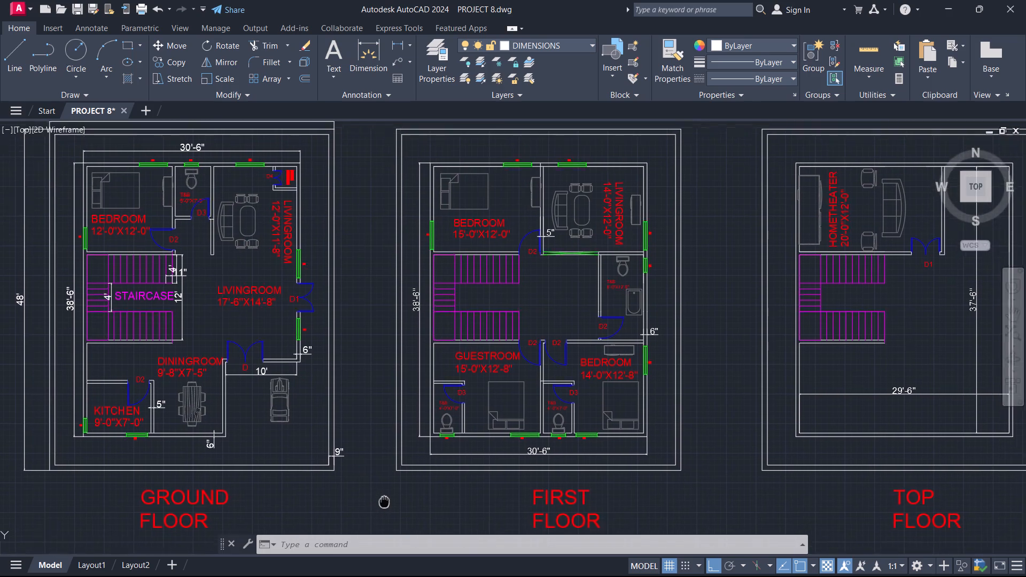
# Examine the gaps between the ground, first and top floor plans and how their outlines and titles line up.
pyautogui.moveTo(384, 502); pyautogui.dragTo(379, 510, button='middle')
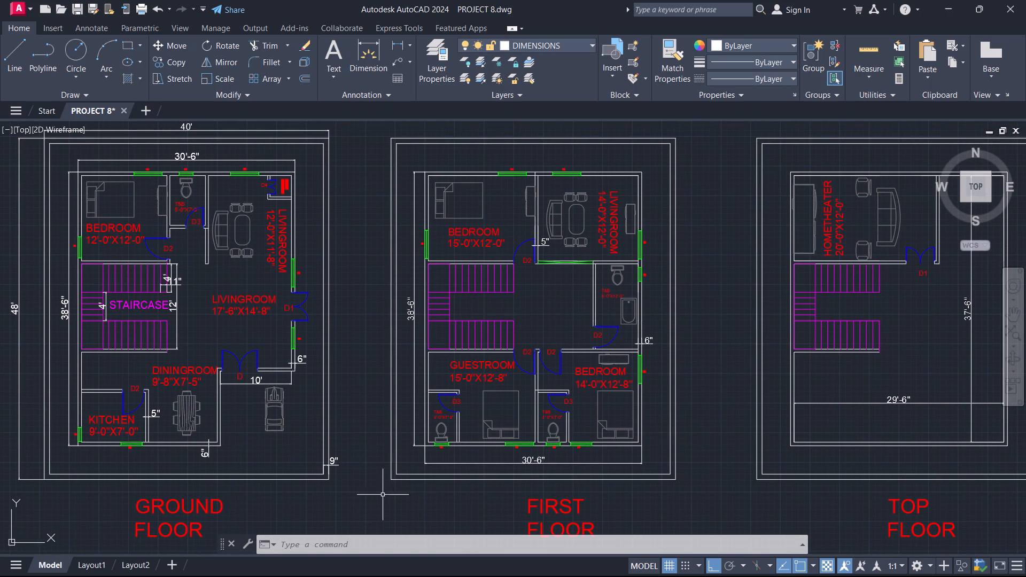
pyautogui.scroll(-1, 383, 489)
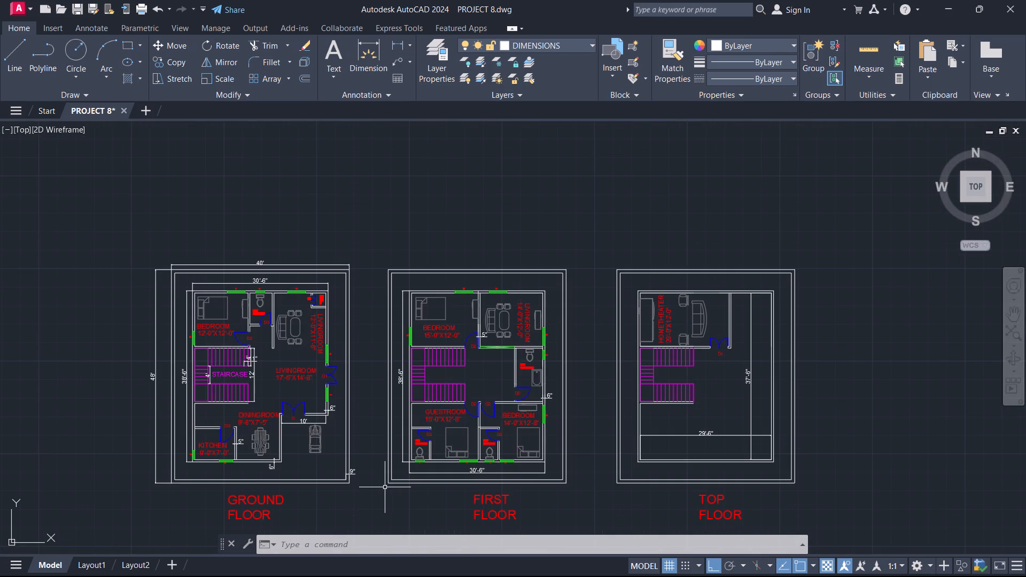
pyautogui.moveTo(585, 440); pyautogui.dragTo(611, 364, button='middle')
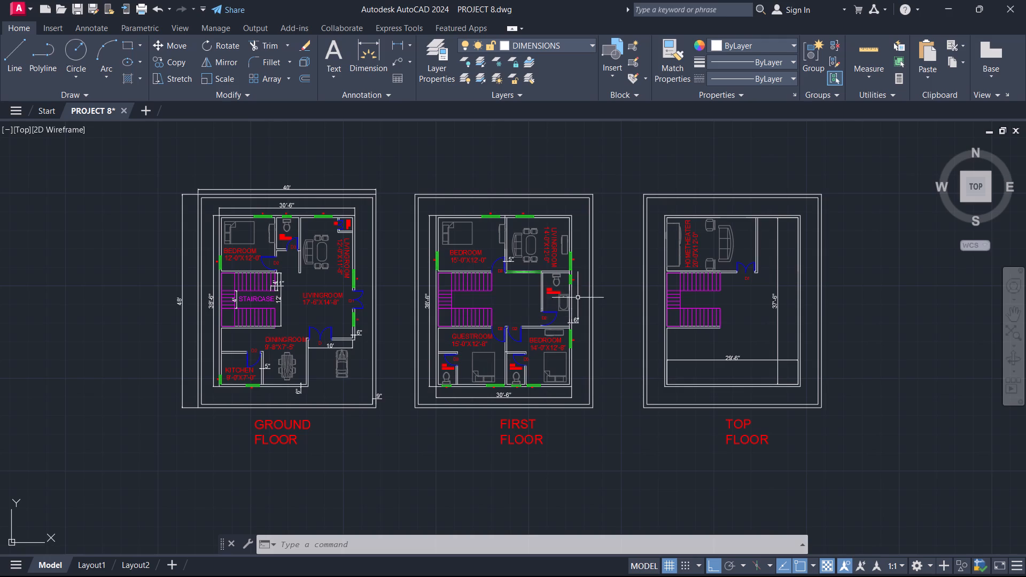
pyautogui.scroll(1, 611, 297)
pyautogui.moveTo(613, 297); pyautogui.dragTo(677, 314, button='middle')
pyautogui.middleClick(680, 313)
pyautogui.middleClick(685, 311)
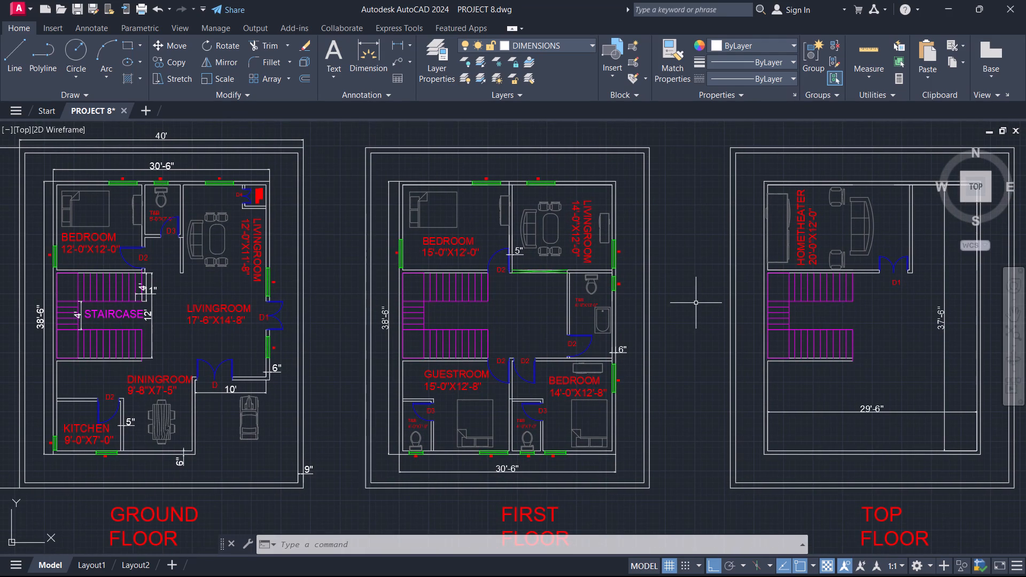
pyautogui.moveTo(681, 301); pyautogui.dragTo(694, 301, button='middle')
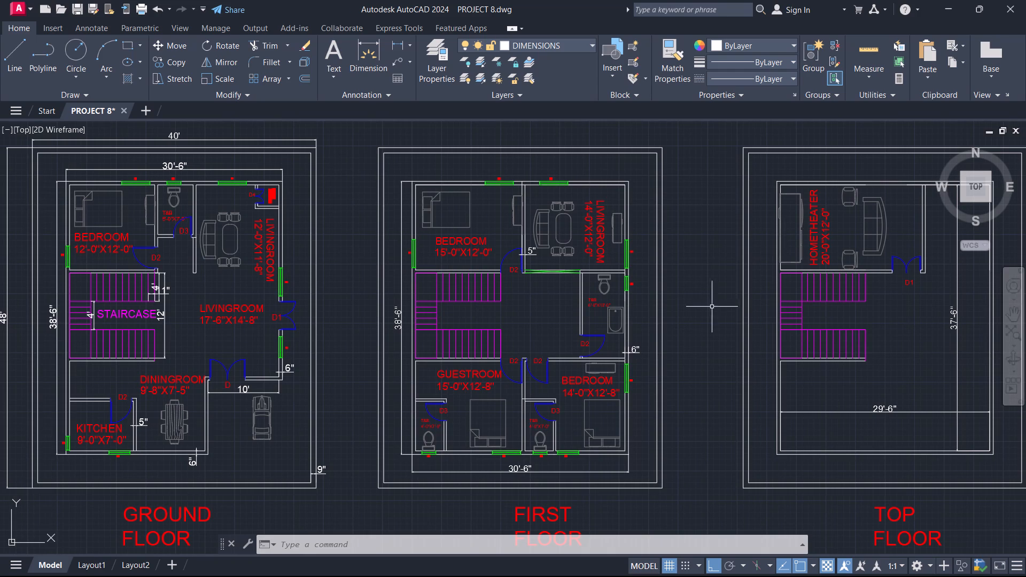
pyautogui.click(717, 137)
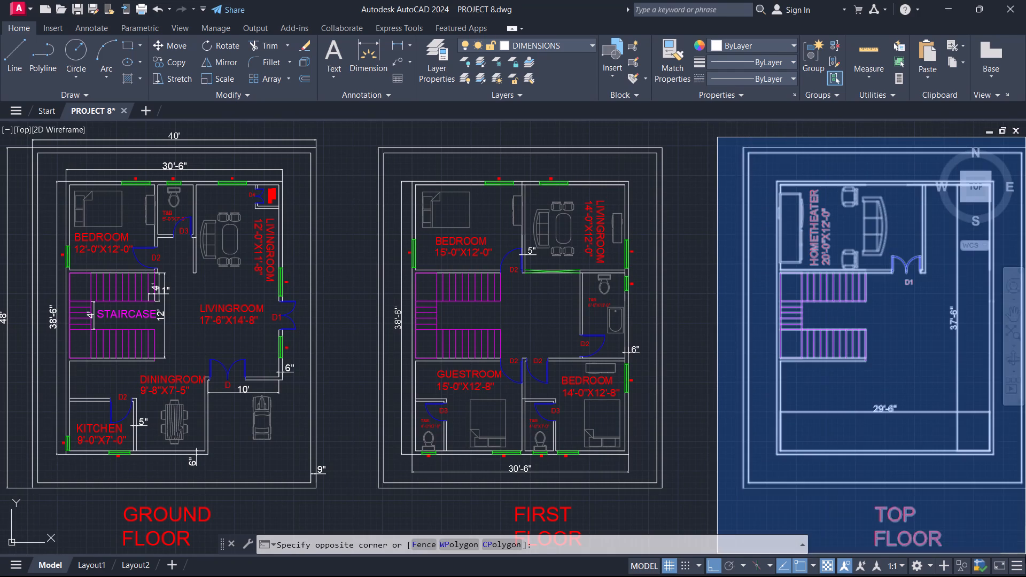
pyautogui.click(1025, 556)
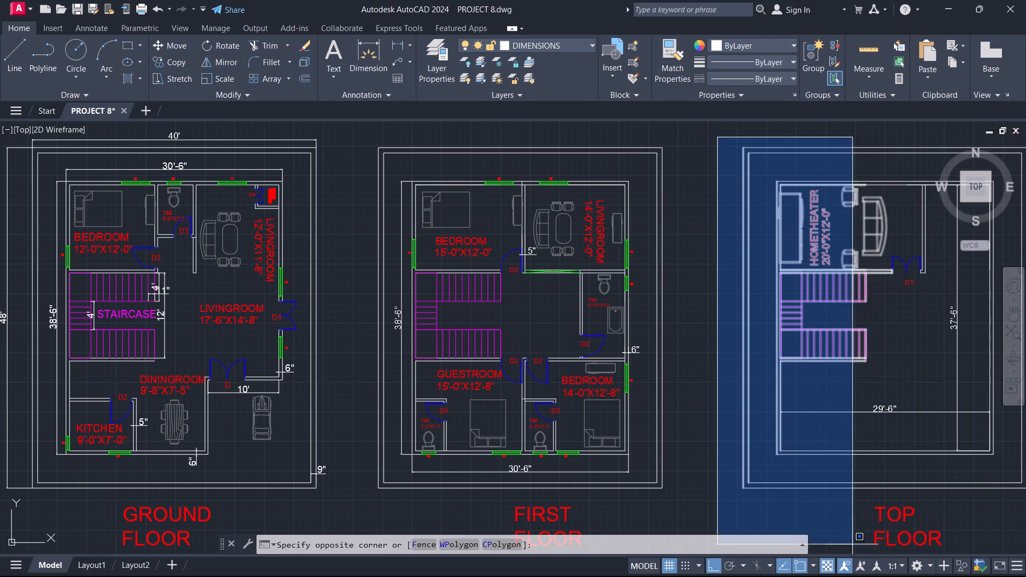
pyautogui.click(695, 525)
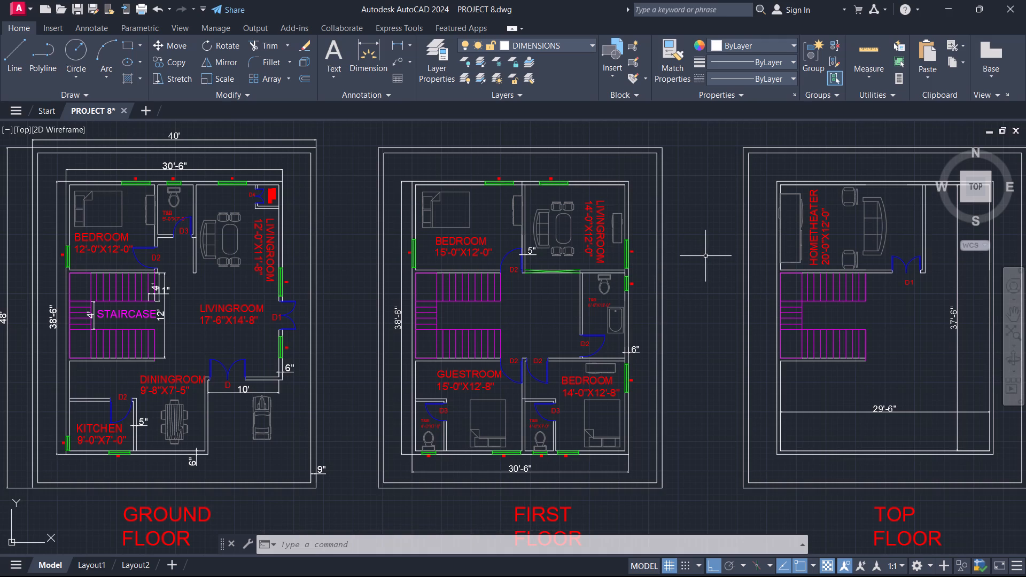
# Move the entire top floor plan with its title horizontally about 3' closer to the first floor plan.
pyautogui.scroll(-1, 708, 254)
pyautogui.moveTo(710, 249); pyautogui.dragTo(666, 258, button='middle')
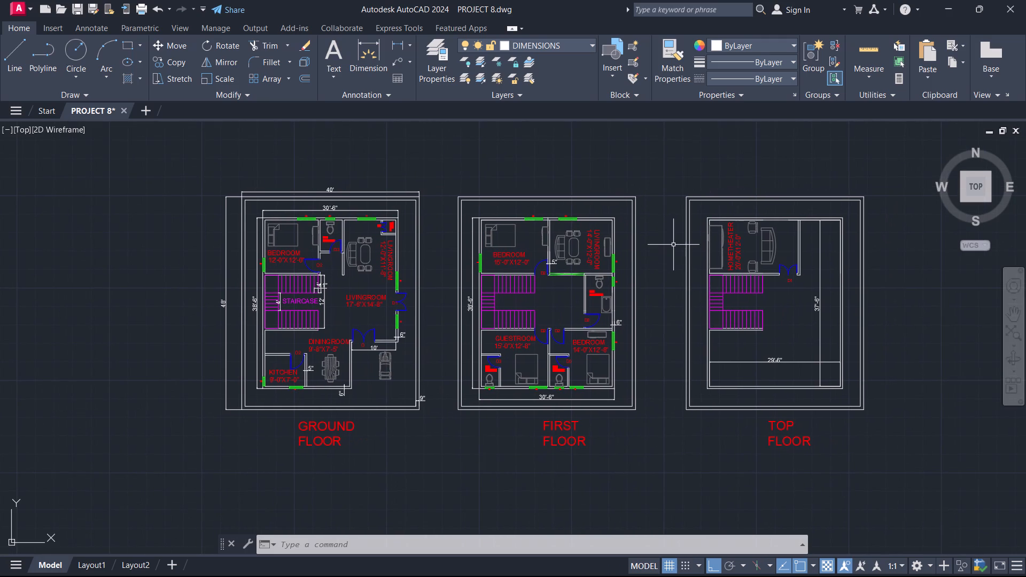
pyautogui.click(665, 180)
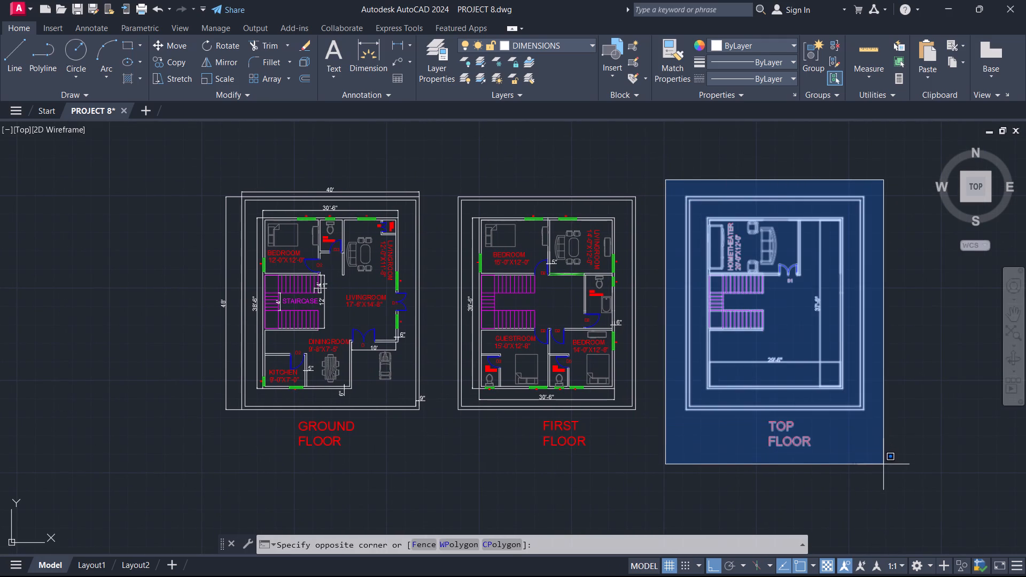
pyautogui.click(883, 464)
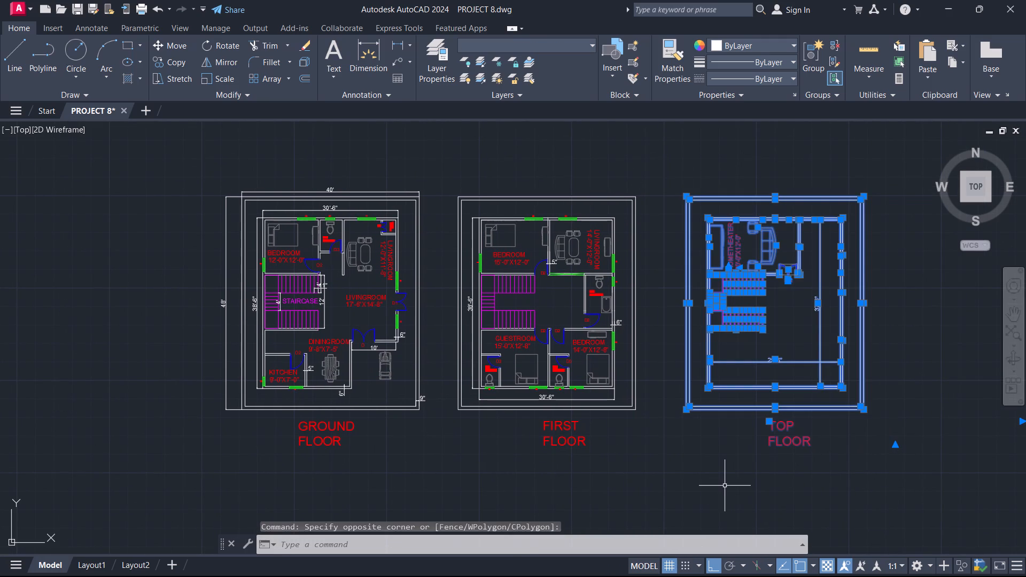
pyautogui.press('m')
pyautogui.press('Return')
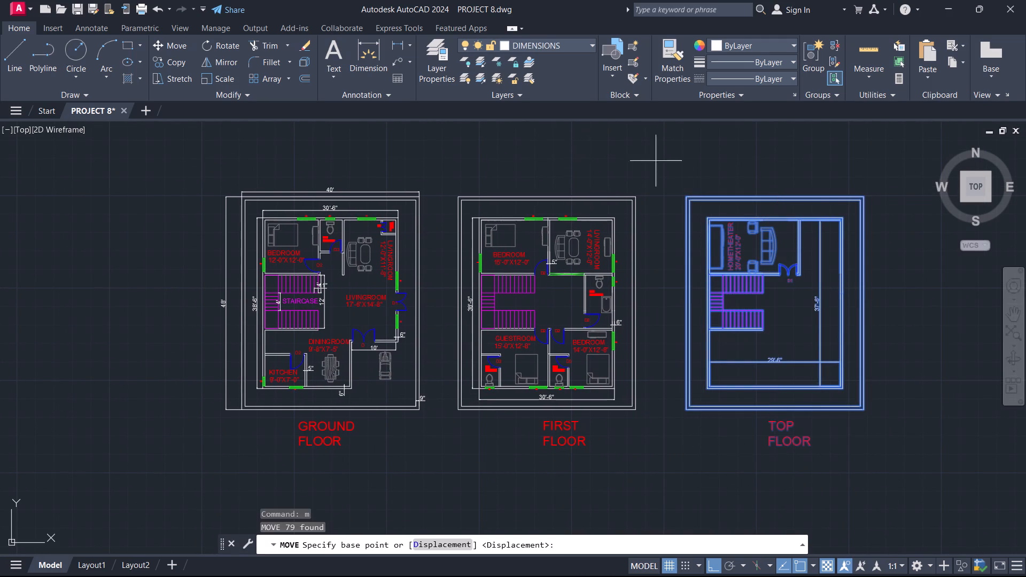
pyautogui.click(687, 195)
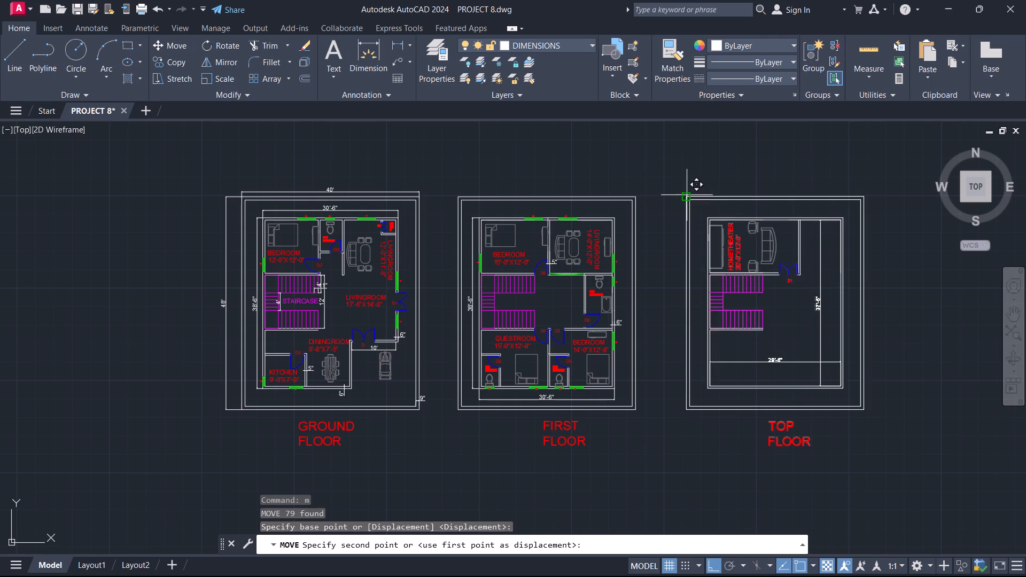
pyautogui.click(673, 199)
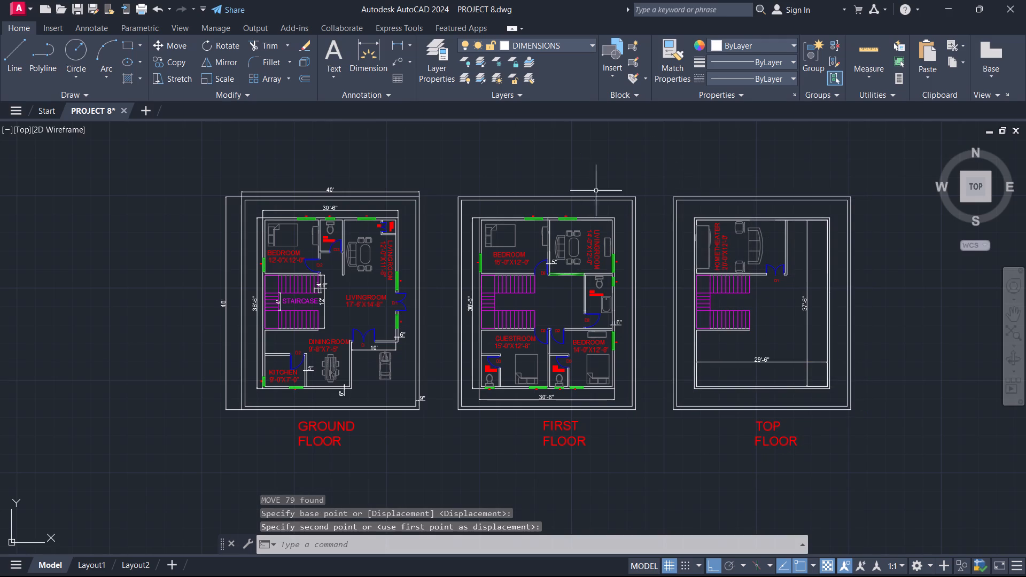
pyautogui.press('Escape')
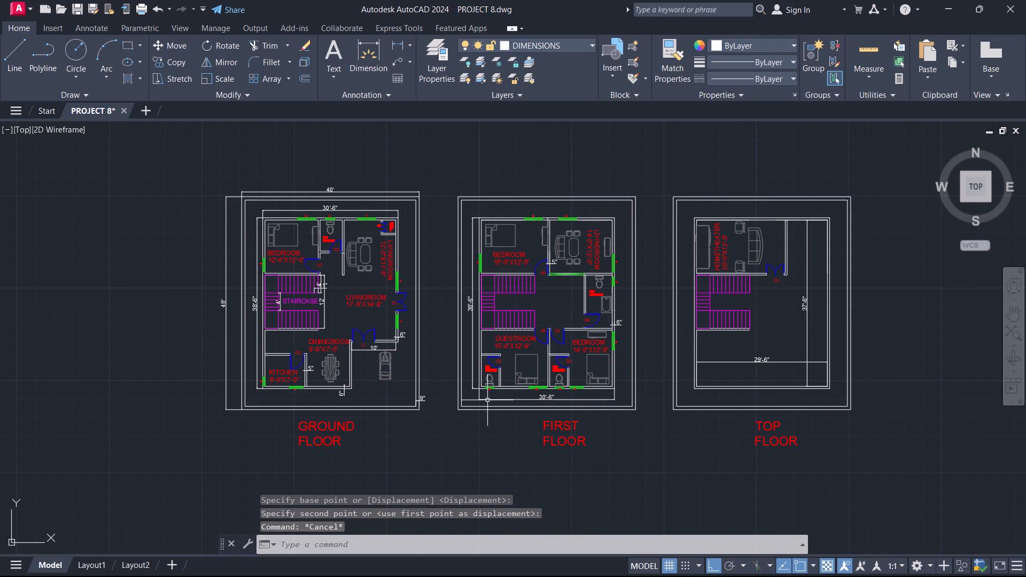
# Inspect the first floor's window tags, room labels and dimensions, along with the spacing between all three floor plans.
pyautogui.scroll(2, 550, 397)
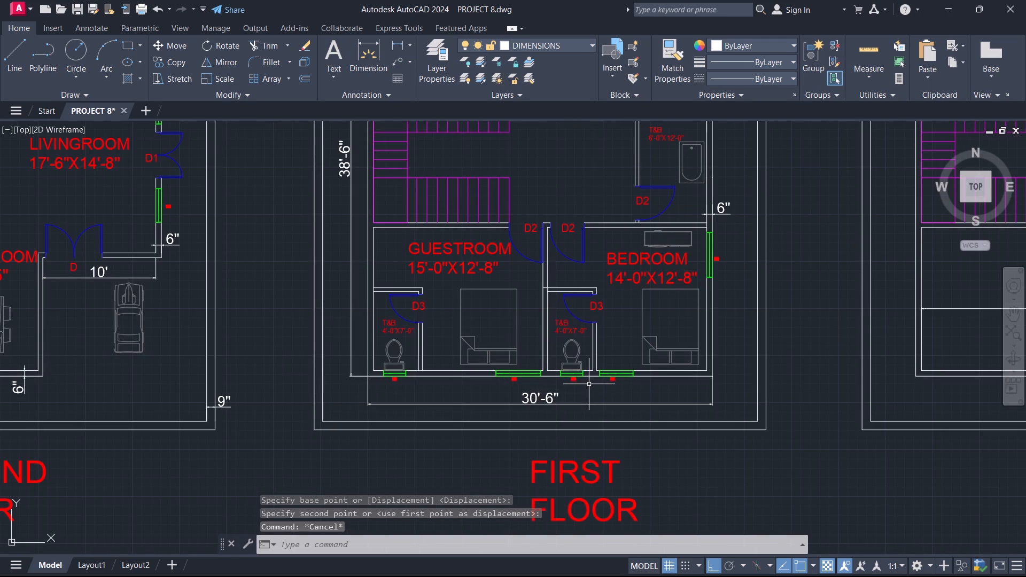
pyautogui.scroll(2, 496, 380)
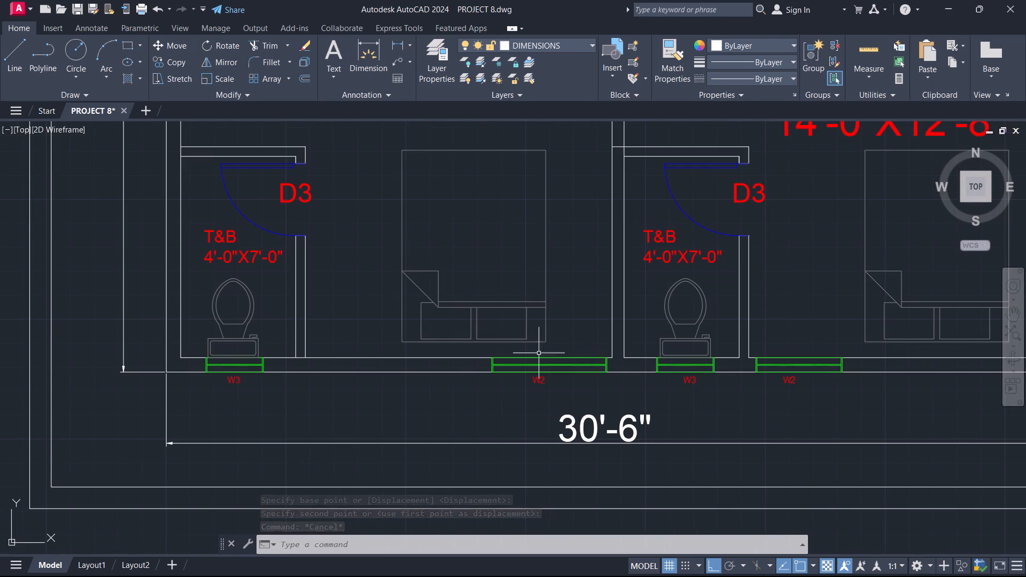
pyautogui.scroll(-3, 546, 345)
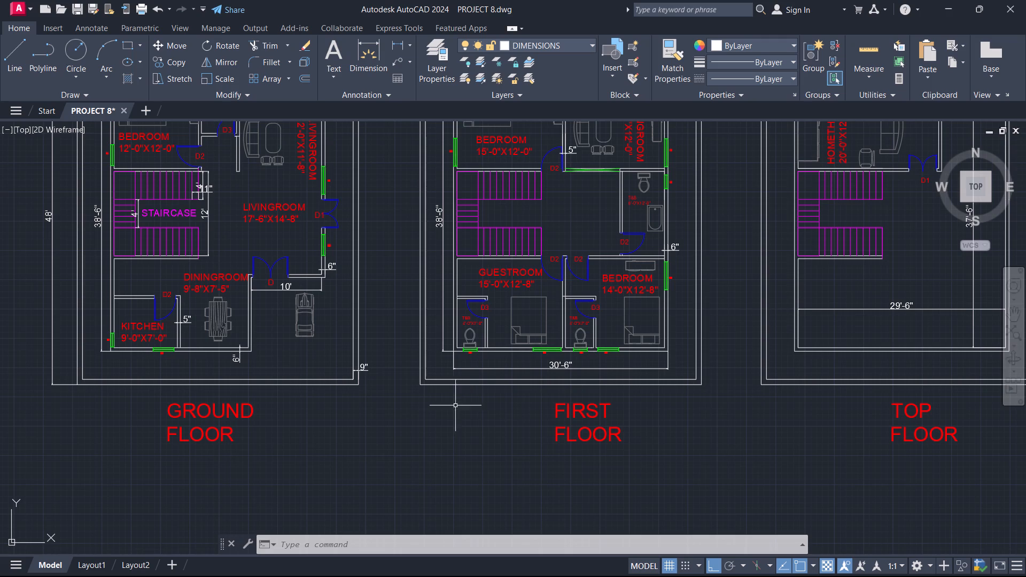
pyautogui.scroll(-1, 457, 435)
pyautogui.moveTo(441, 443); pyautogui.dragTo(438, 454, button='middle')
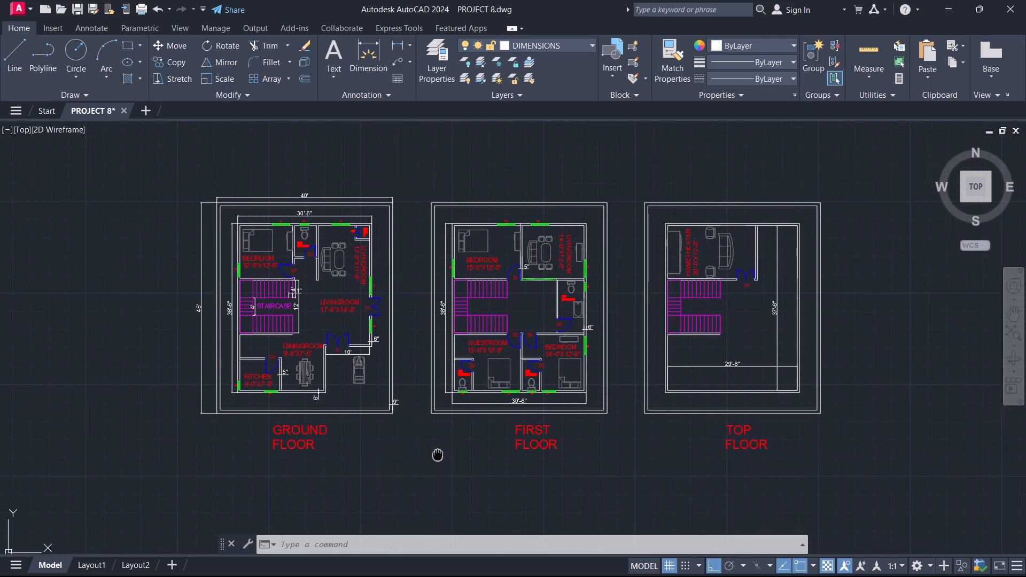
pyautogui.moveTo(438, 454); pyautogui.dragTo(437, 449, button='middle')
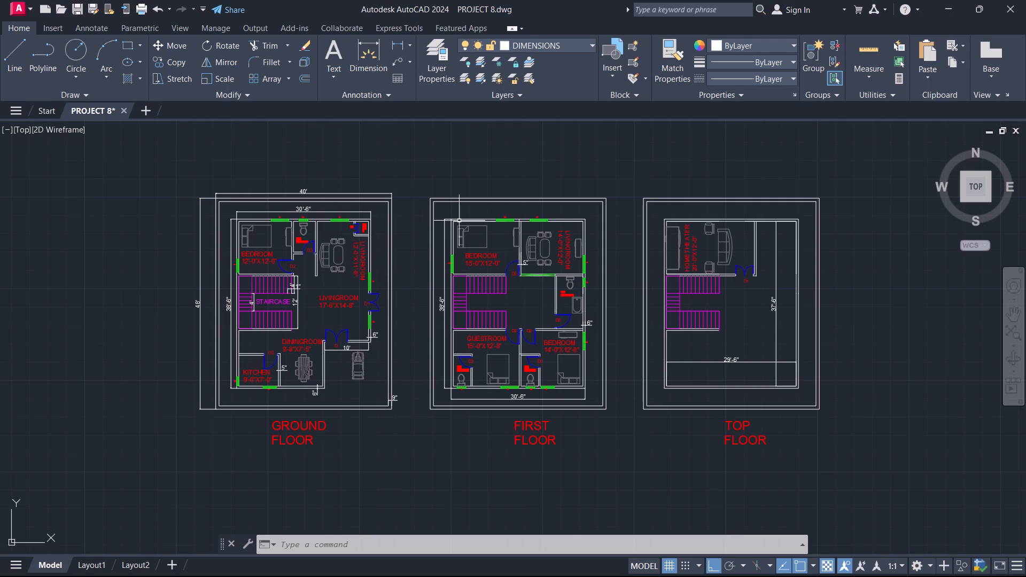
pyautogui.scroll(3, 497, 229)
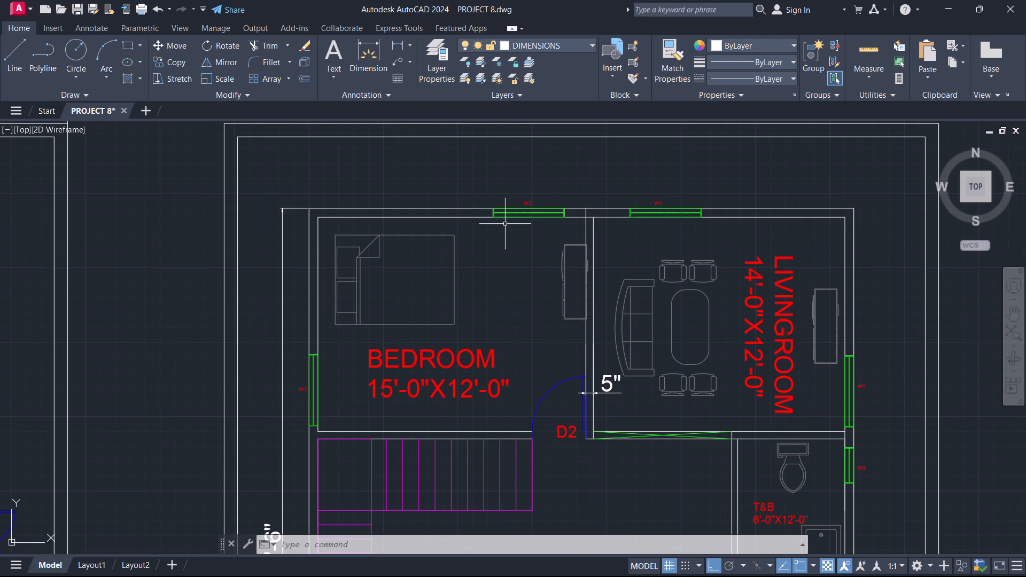
pyautogui.scroll(-2, 513, 269)
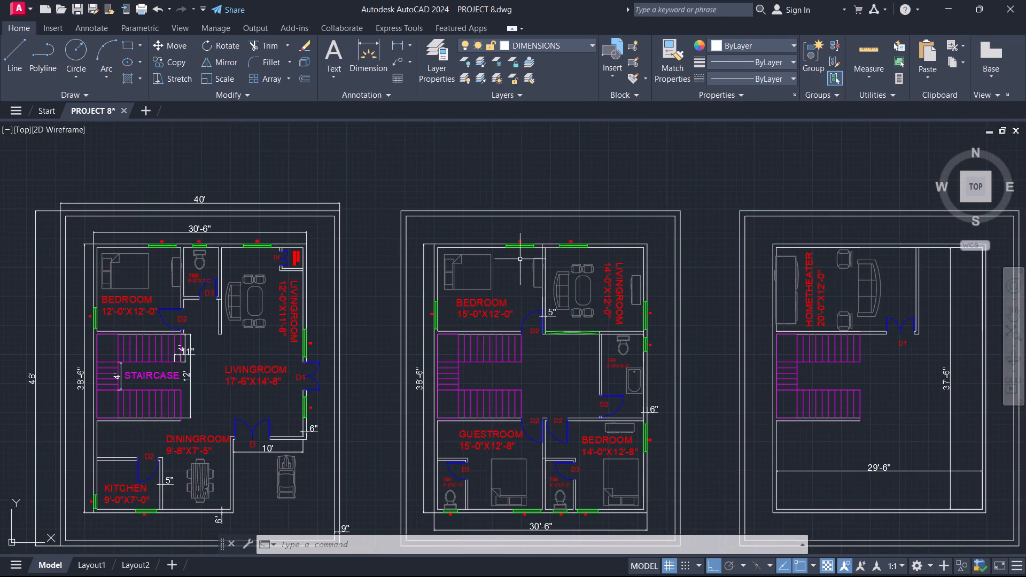
pyautogui.moveTo(563, 381); pyautogui.dragTo(568, 287, button='middle')
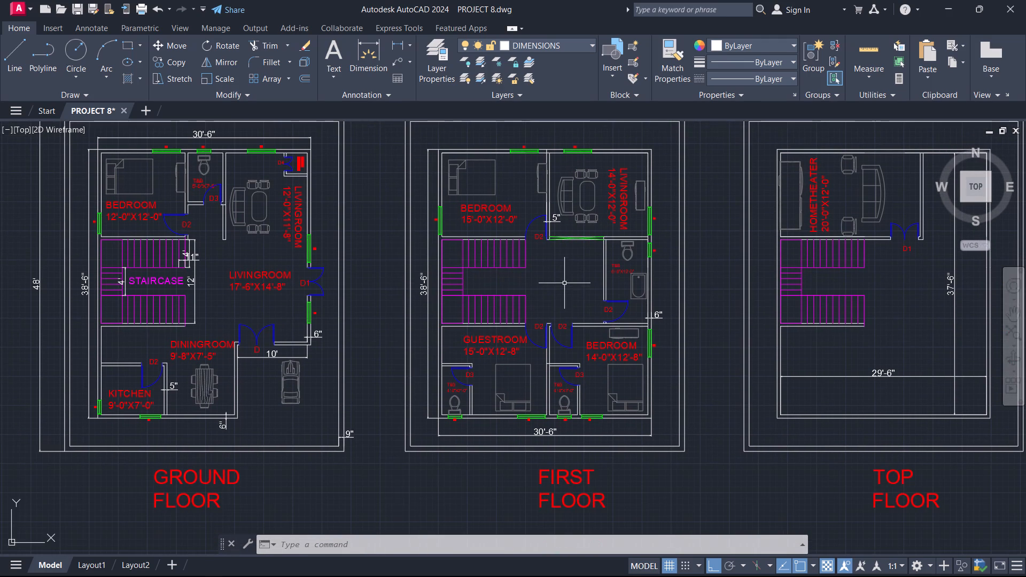
pyautogui.scroll(-1, 559, 273)
pyautogui.scroll(1, 440, 292)
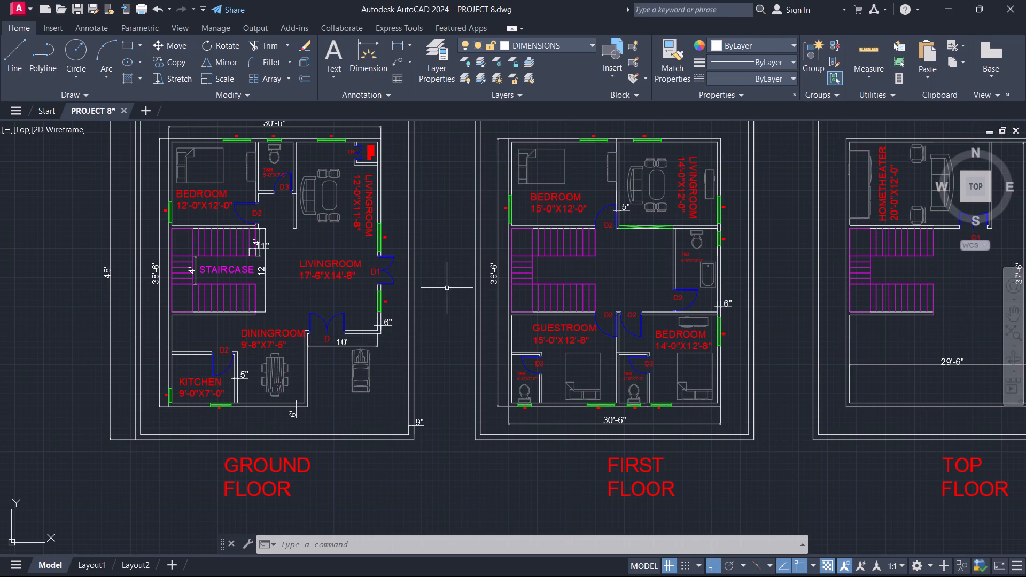
pyautogui.scroll(-1, 447, 288)
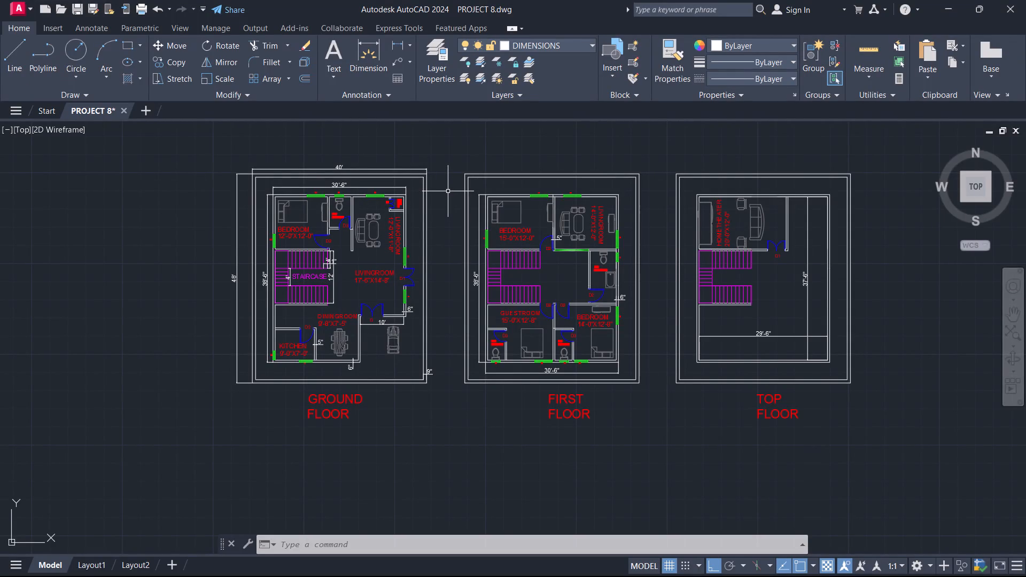
pyautogui.moveTo(431, 208); pyautogui.dragTo(424, 216, button='middle')
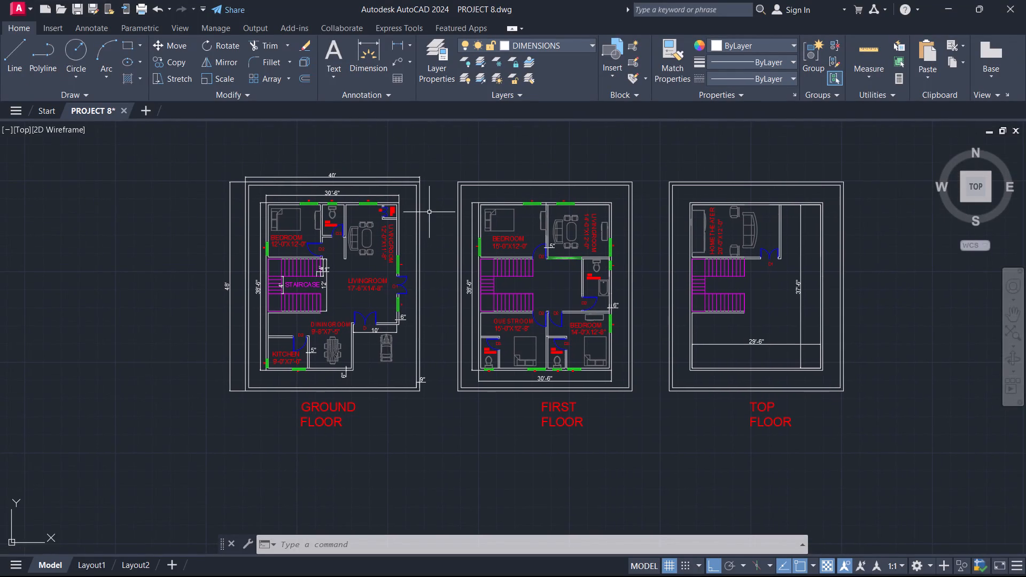
pyautogui.moveTo(436, 208); pyautogui.dragTo(403, 237, button='middle')
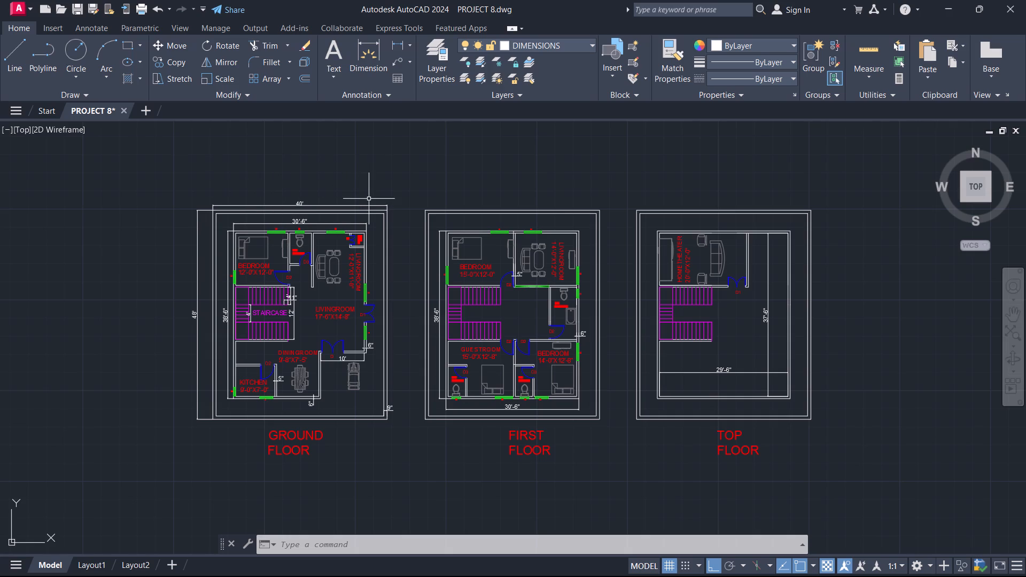
# Move the first and top floor plans with their titles together horizontally about 12' farther from the ground floor plan.
pyautogui.moveTo(398, 190); pyautogui.dragTo(369, 169, button='middle')
pyautogui.scroll(1, 365, 168)
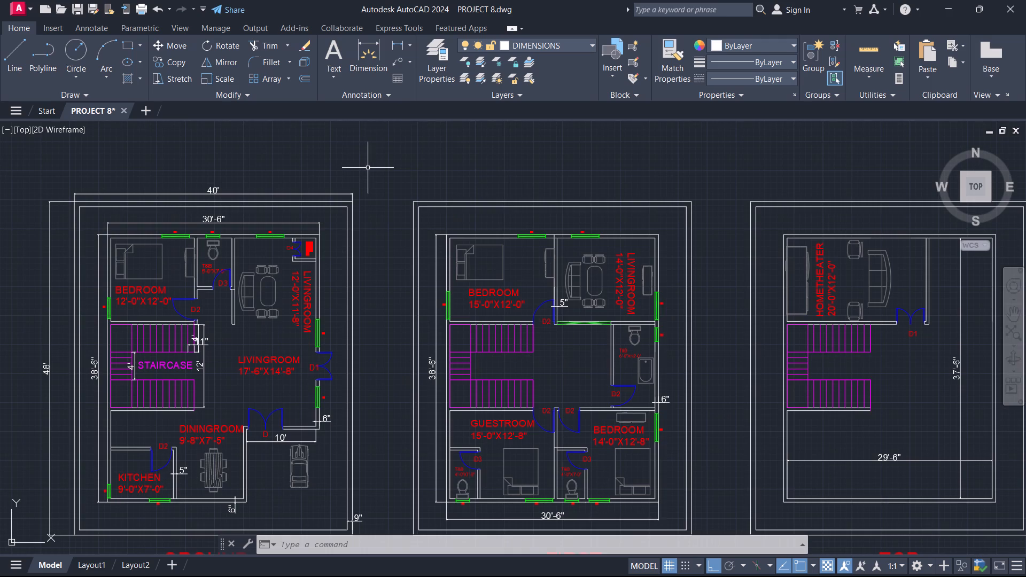
pyautogui.scroll(-1, 368, 167)
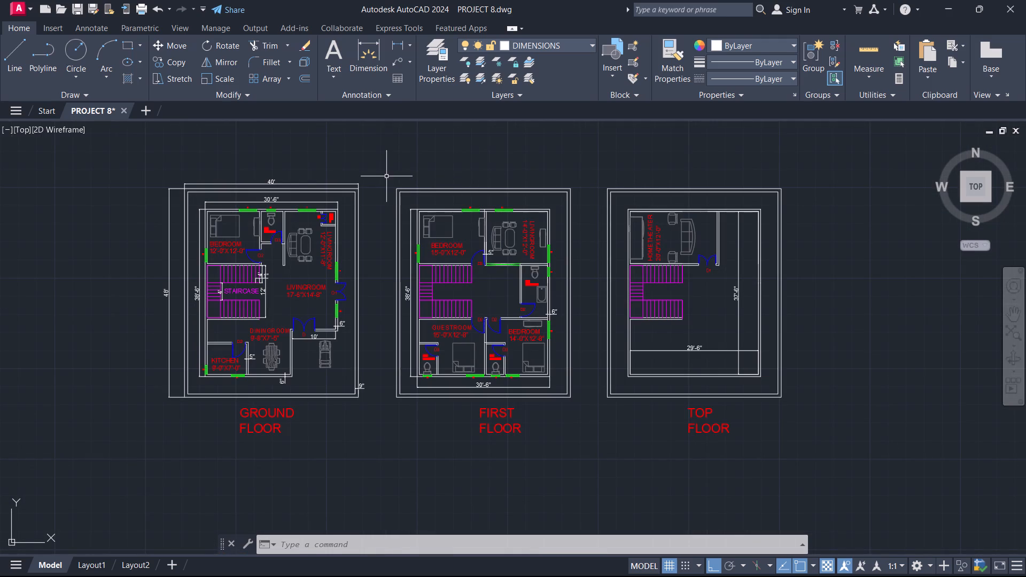
pyautogui.moveTo(385, 177); pyautogui.dragTo(392, 187)
pyautogui.click(841, 466)
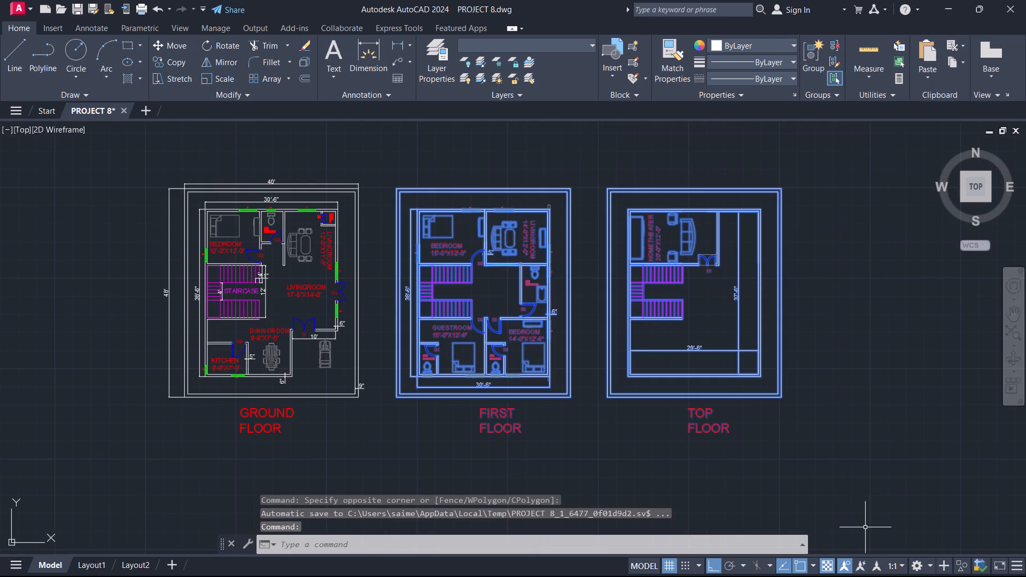
pyautogui.press('m')
pyautogui.press('Return')
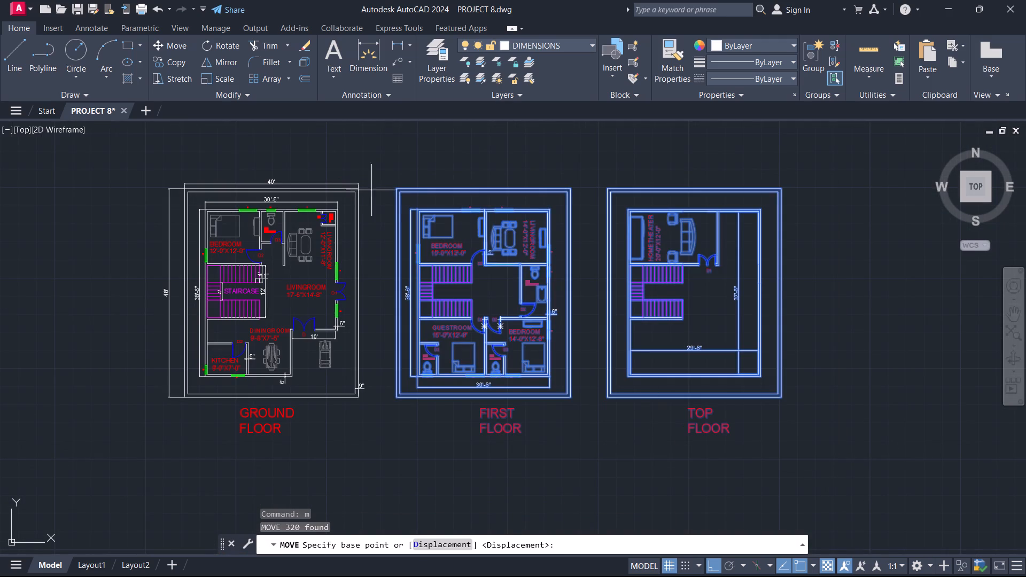
pyautogui.click(394, 190)
pyautogui.click(447, 187)
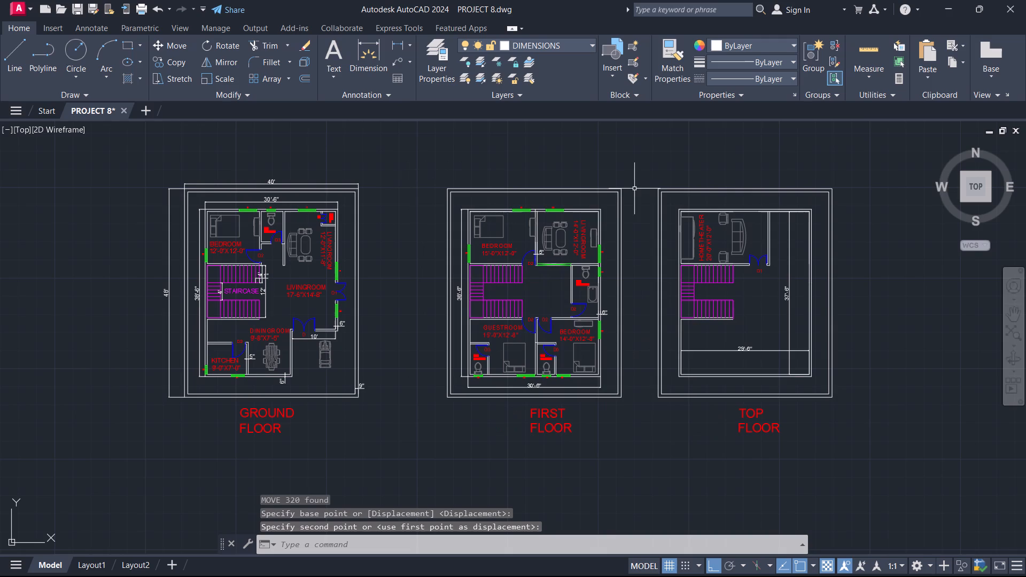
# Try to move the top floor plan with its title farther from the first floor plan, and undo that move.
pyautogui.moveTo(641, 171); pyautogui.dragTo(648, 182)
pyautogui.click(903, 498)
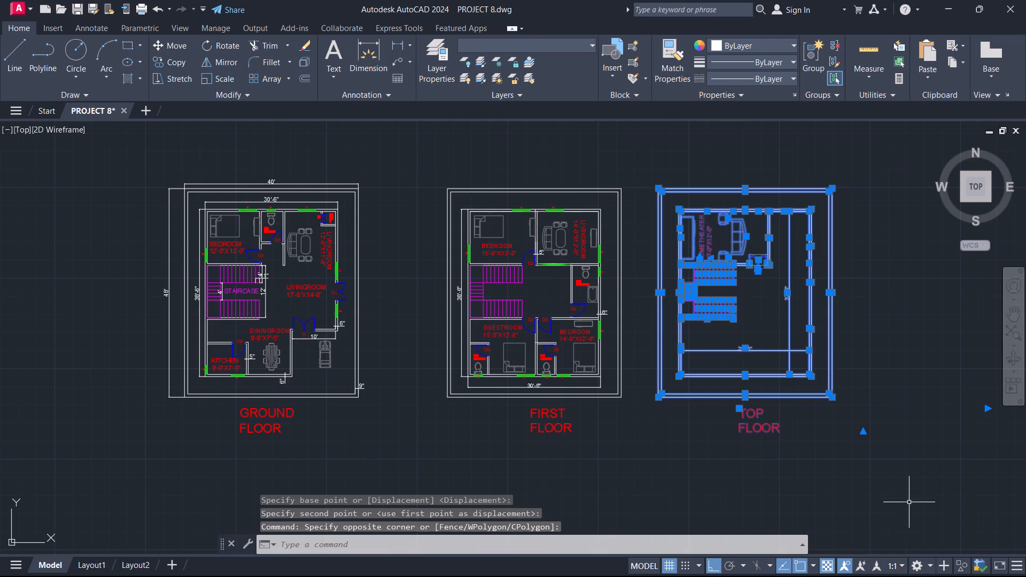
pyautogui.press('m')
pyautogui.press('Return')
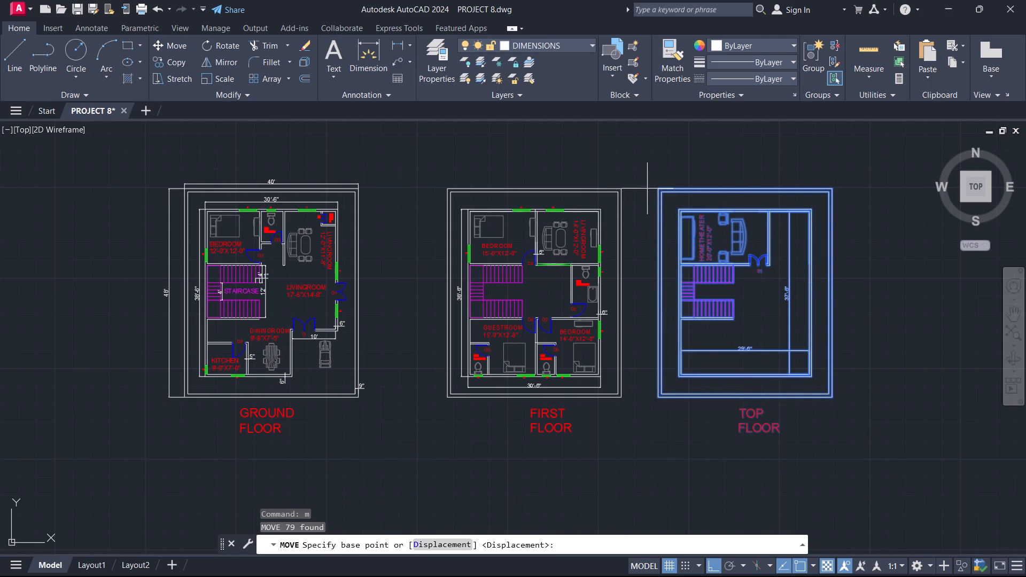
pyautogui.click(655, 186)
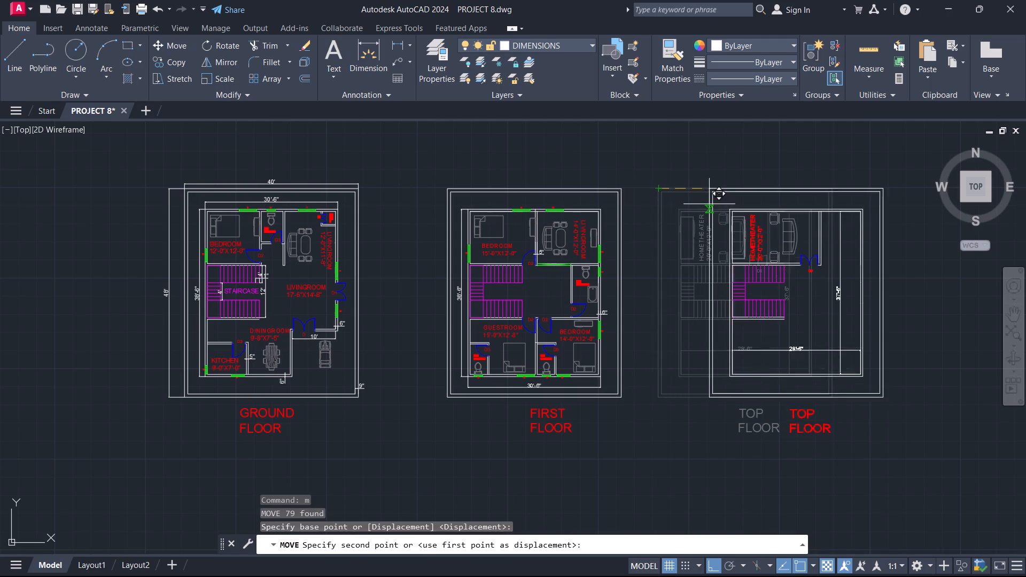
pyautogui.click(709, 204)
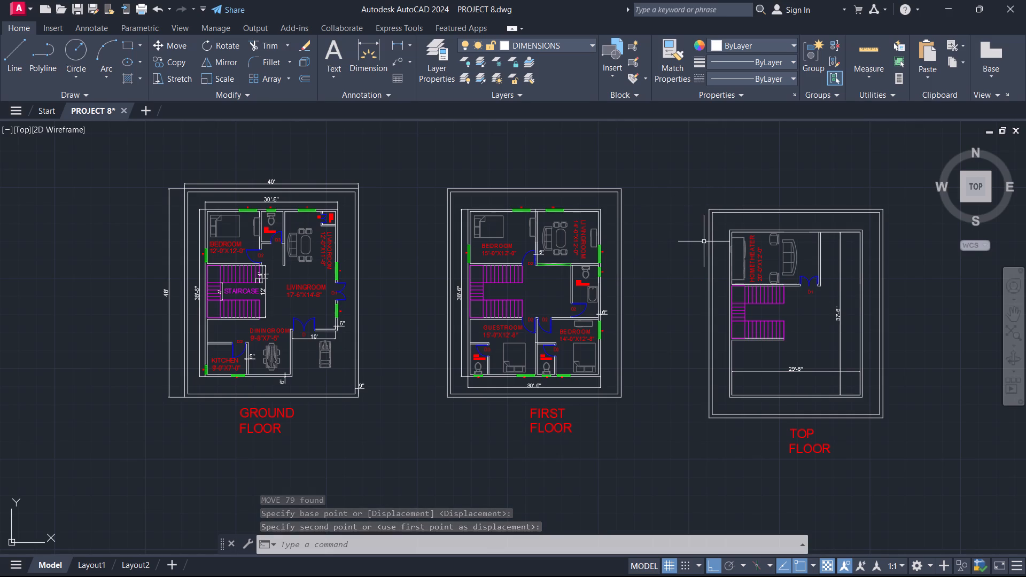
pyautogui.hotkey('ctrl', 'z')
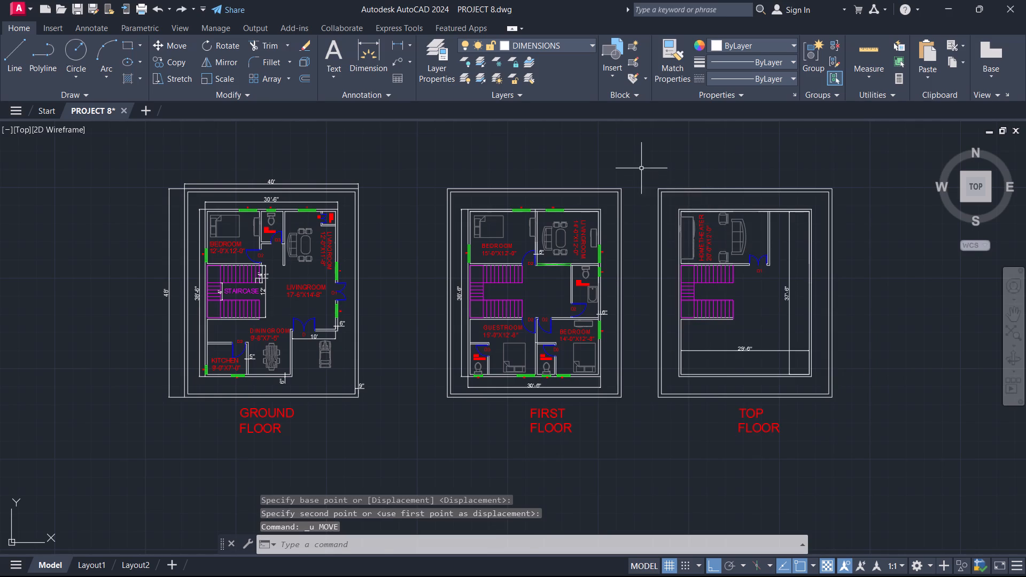
# Turn Ortho mode off and undo the earlier joint move of the first and top floor plans.
pyautogui.moveTo(640, 168); pyautogui.dragTo(651, 190)
pyautogui.click(931, 508)
pyautogui.press('F8')
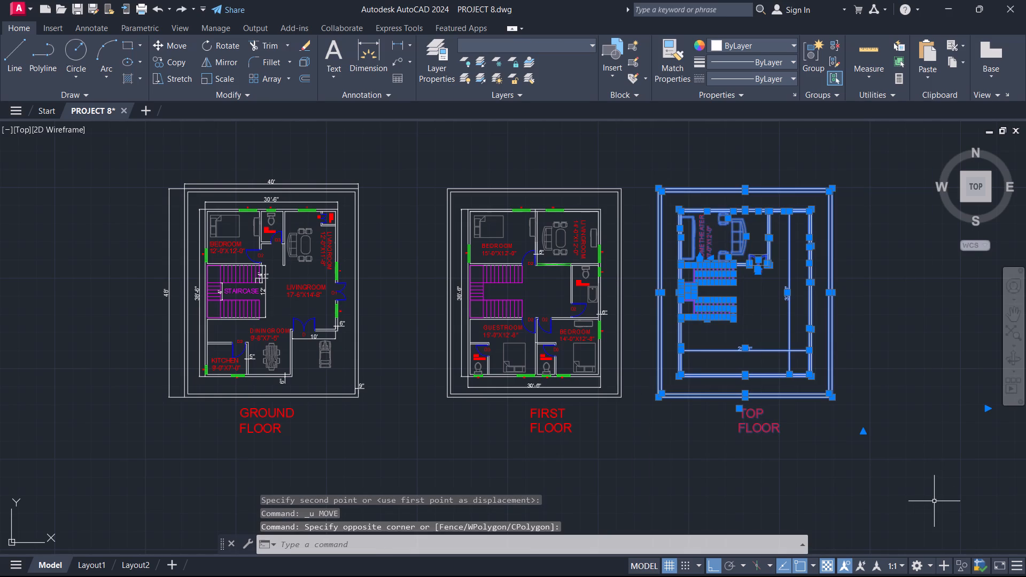
pyautogui.press('space')
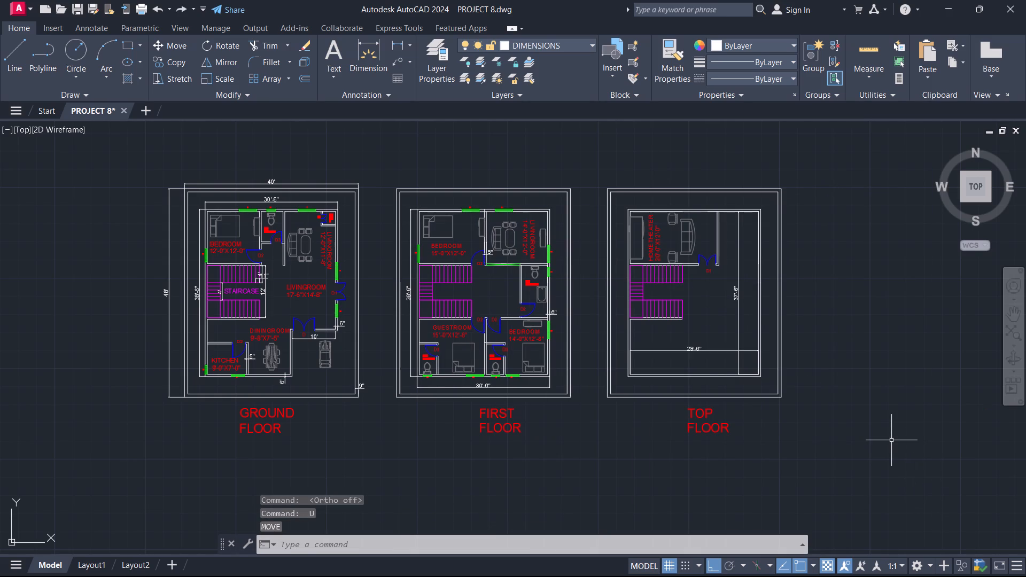
# Move the entire top floor plan with its title horizontally about 32' farther from the first floor plan.
pyautogui.moveTo(574, 171); pyautogui.dragTo(598, 185)
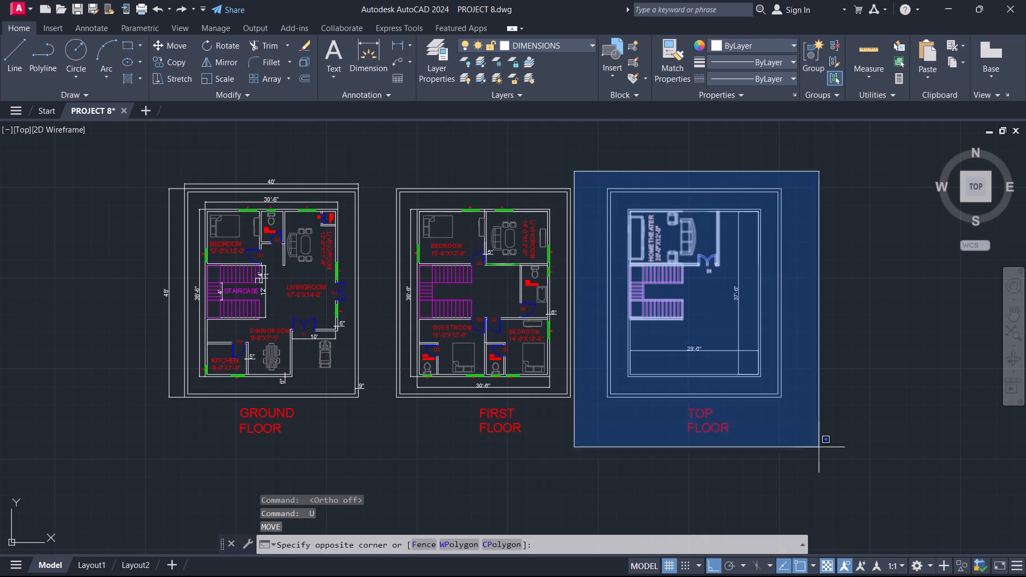
pyautogui.click(873, 512)
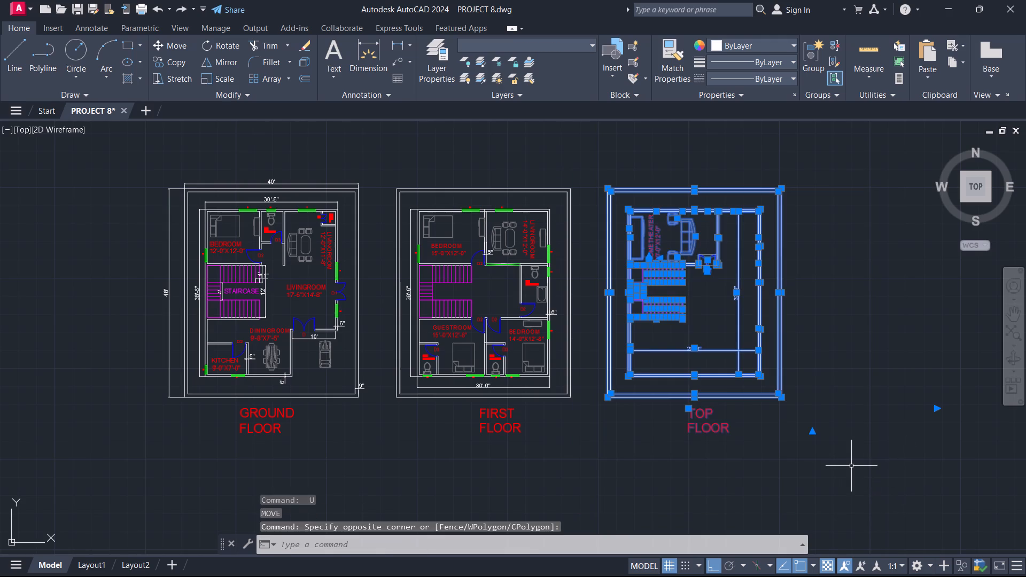
pyautogui.press('m')
pyautogui.press('Return')
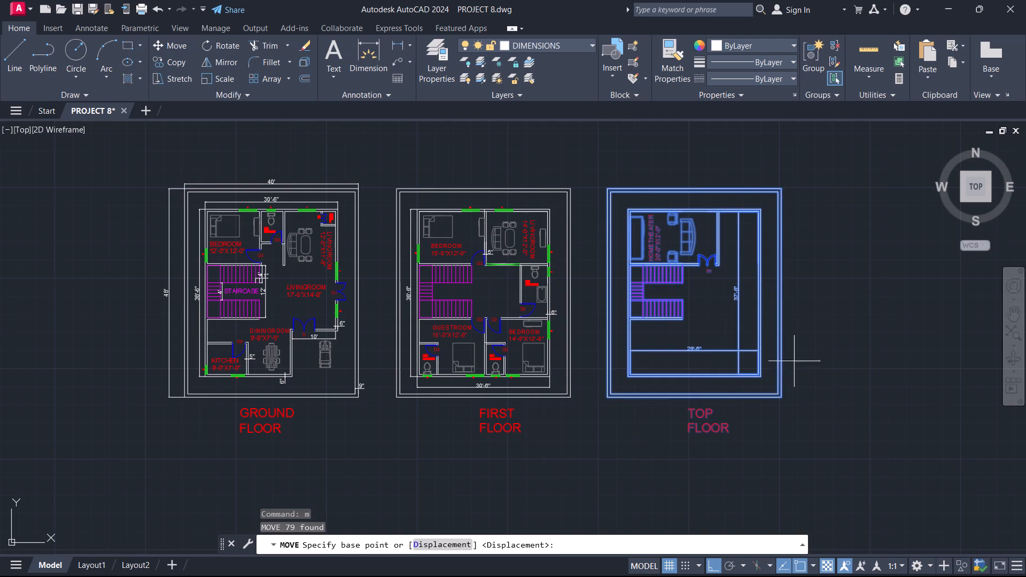
pyautogui.click(608, 186)
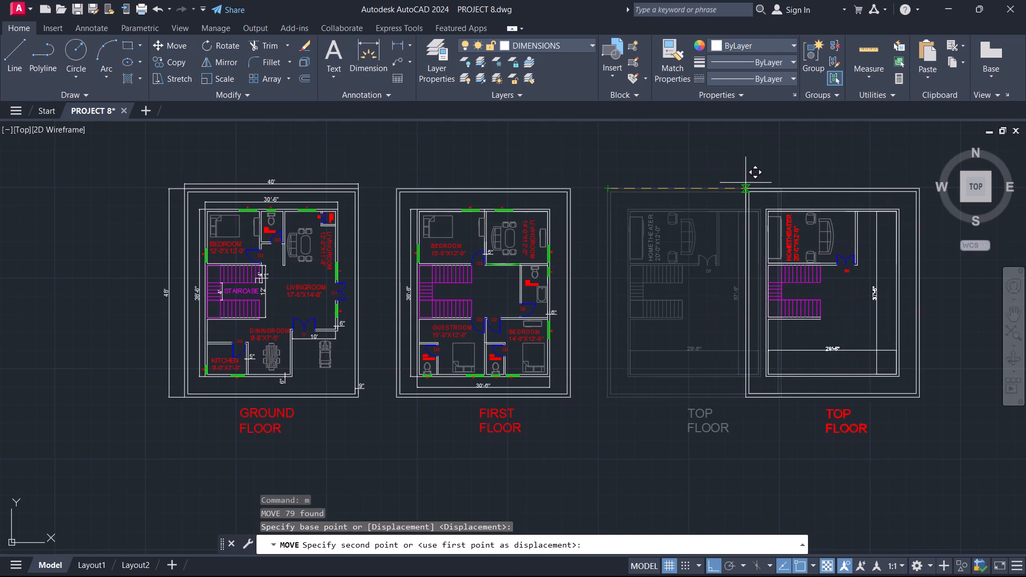
pyautogui.click(745, 183)
# Move the entire first floor plan with its title about 15' toward the top floor plan and about 1' down.
pyautogui.moveTo(378, 183); pyautogui.dragTo(379, 189)
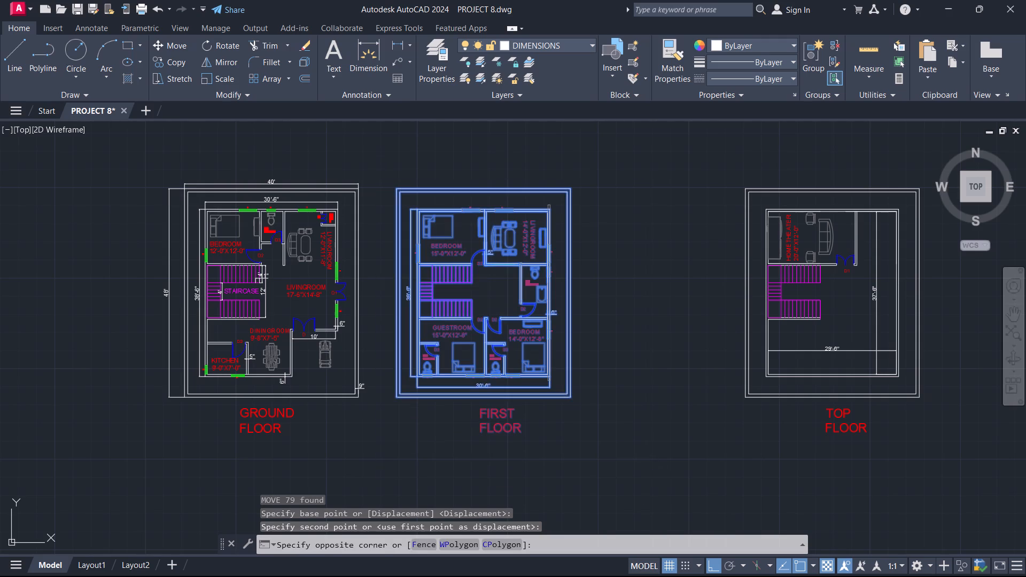
pyautogui.click(647, 475)
pyautogui.press('space')
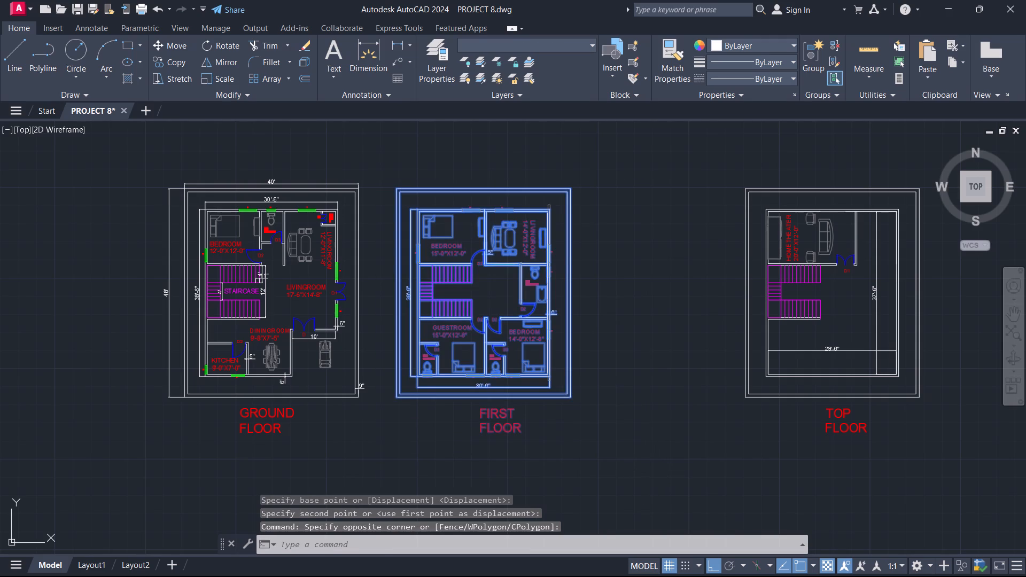
pyautogui.click(399, 192)
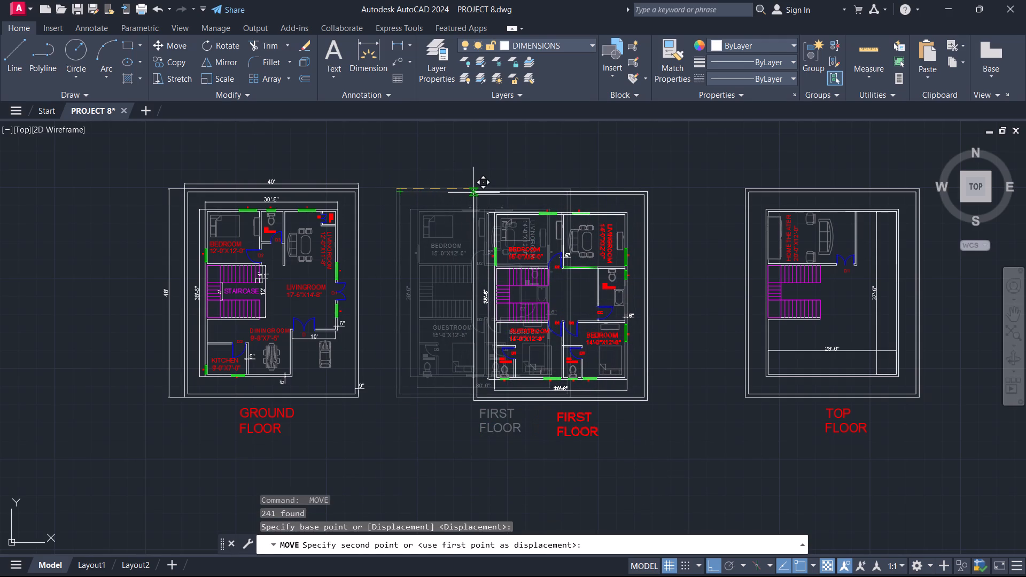
pyautogui.click(460, 193)
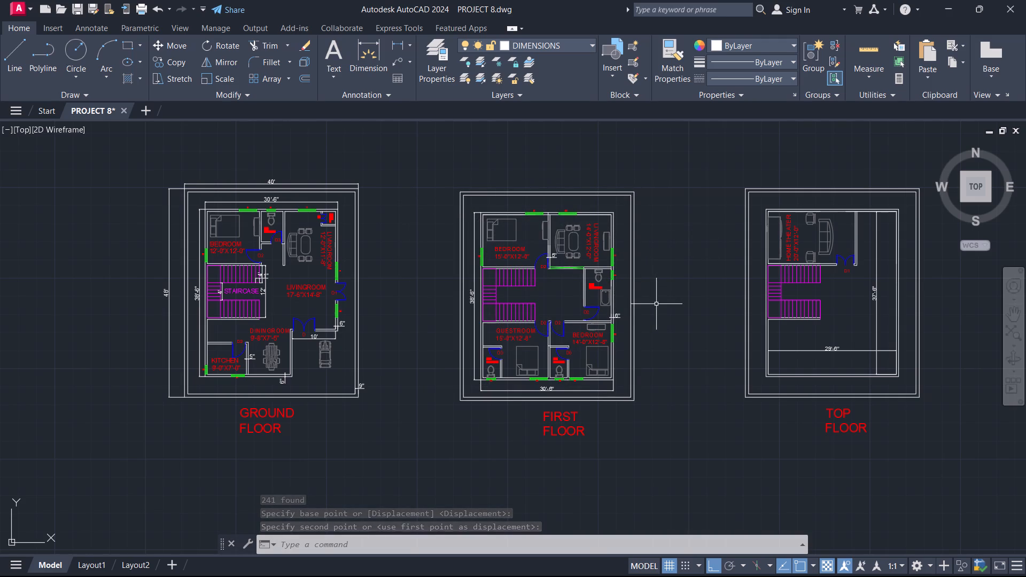
# Inspect the first floor's room labels, door tags and dimensions, and the gaps separating it from the ground and top floor plans.
pyautogui.moveTo(670, 277); pyautogui.dragTo(636, 279, button='middle')
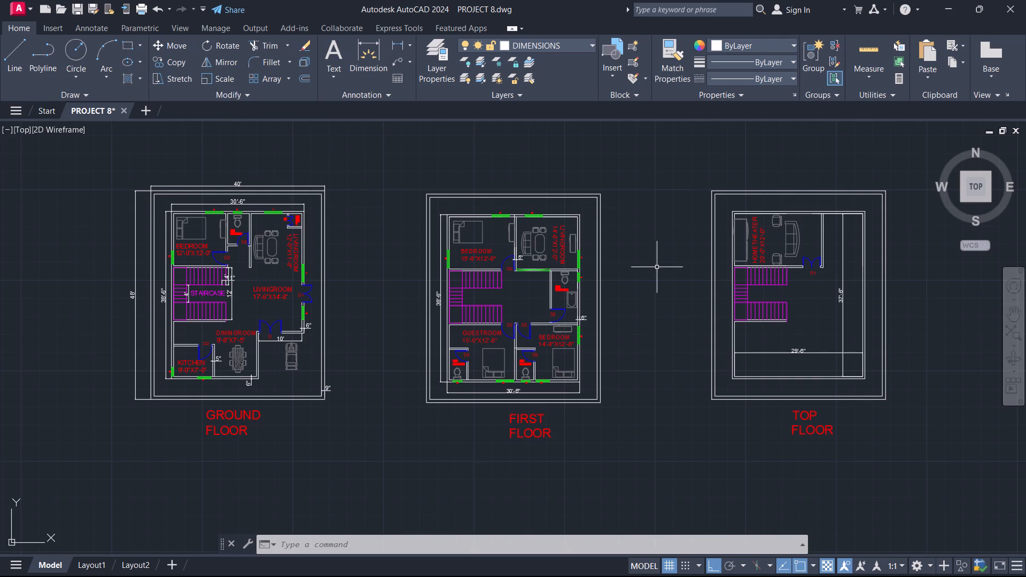
pyautogui.scroll(2, 613, 332)
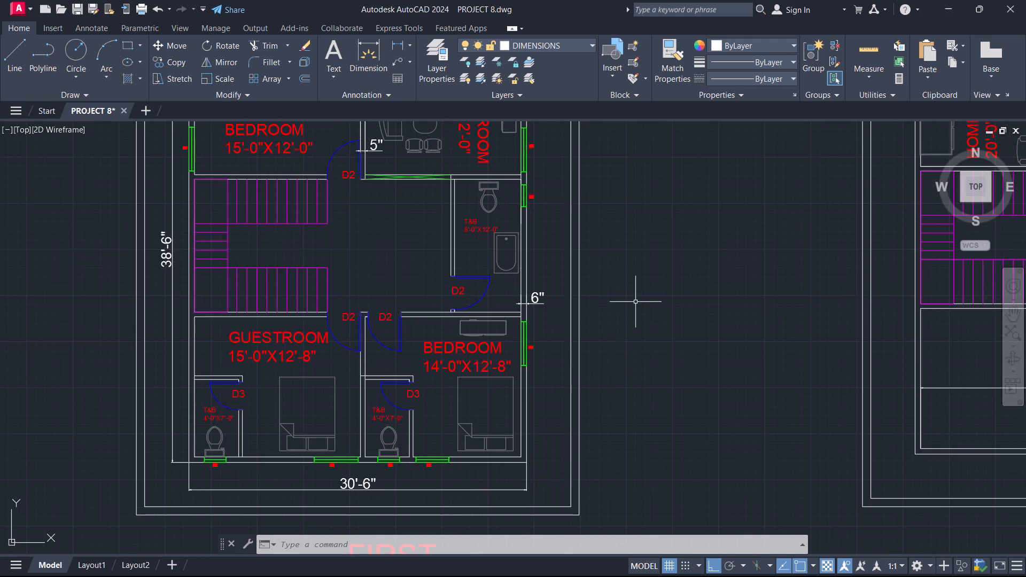
pyautogui.scroll(-1, 635, 301)
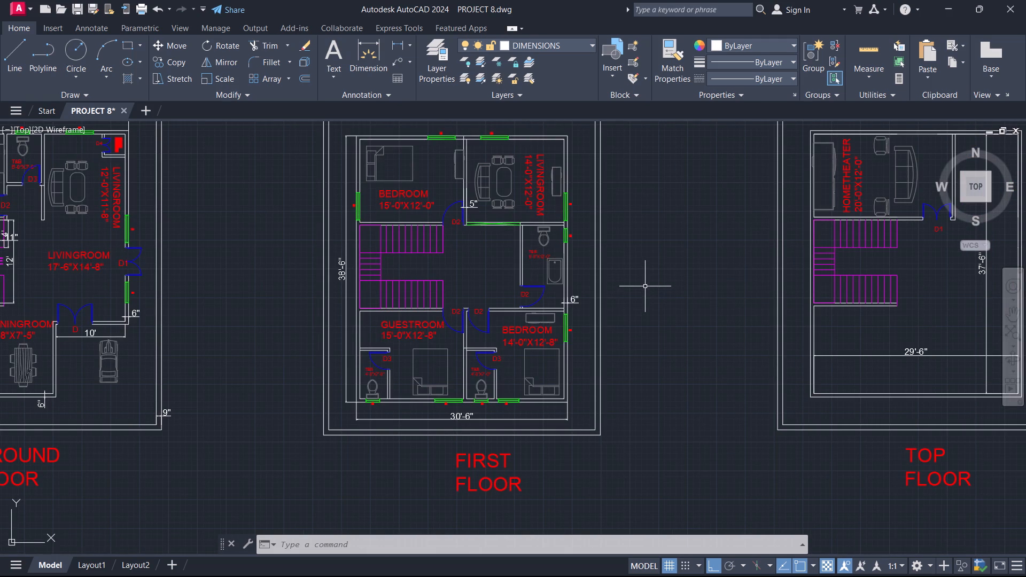
pyautogui.scroll(-1, 653, 284)
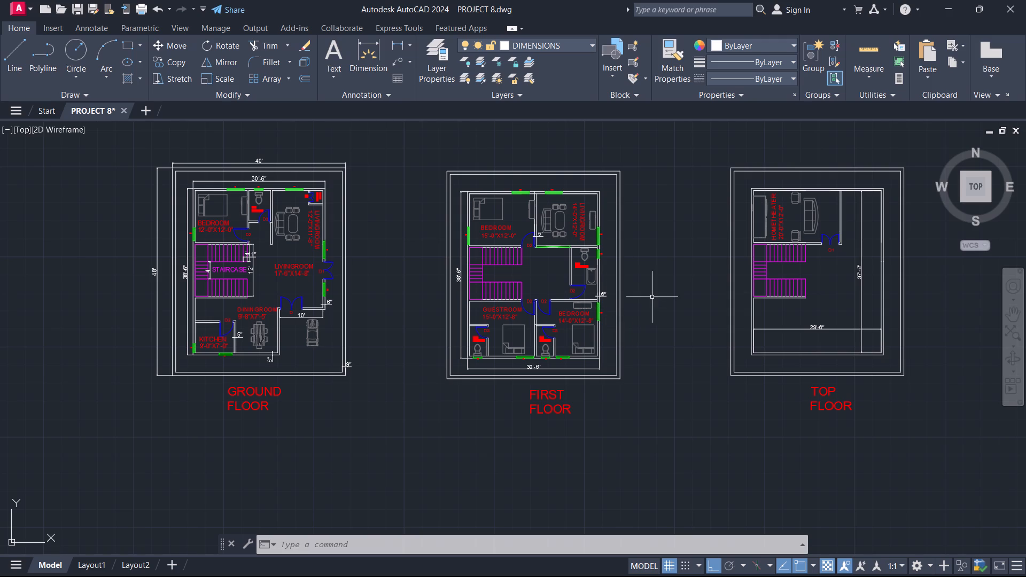
pyautogui.moveTo(652, 297); pyautogui.dragTo(635, 329, button='middle')
pyautogui.moveTo(625, 310); pyautogui.dragTo(651, 270, button='middle')
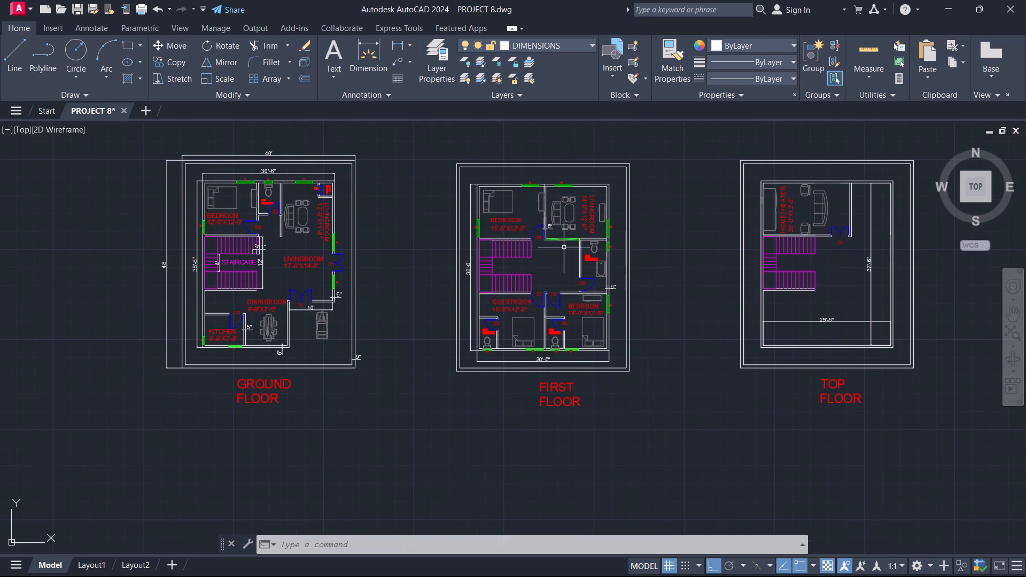
pyautogui.scroll(2, 603, 259)
pyautogui.scroll(2, 542, 246)
pyautogui.scroll(-2, 562, 233)
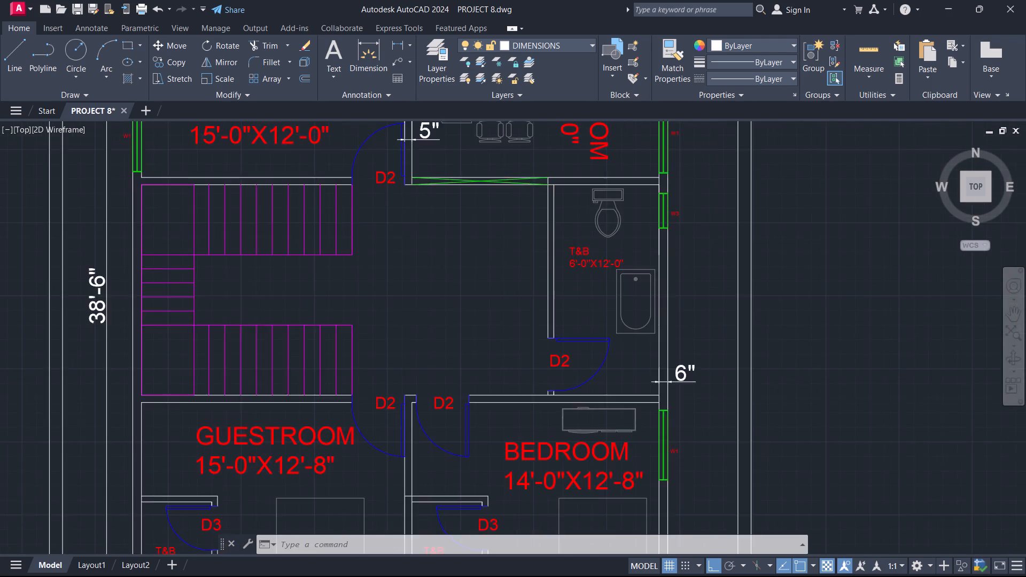
pyautogui.scroll(-1, 566, 230)
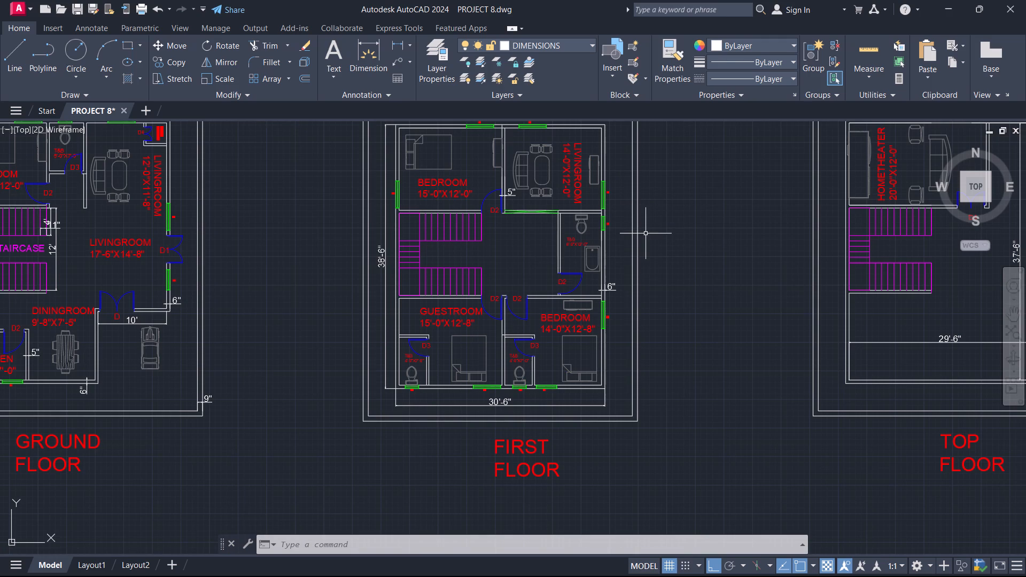
pyautogui.scroll(-2, 648, 230)
pyautogui.scroll(2, 666, 216)
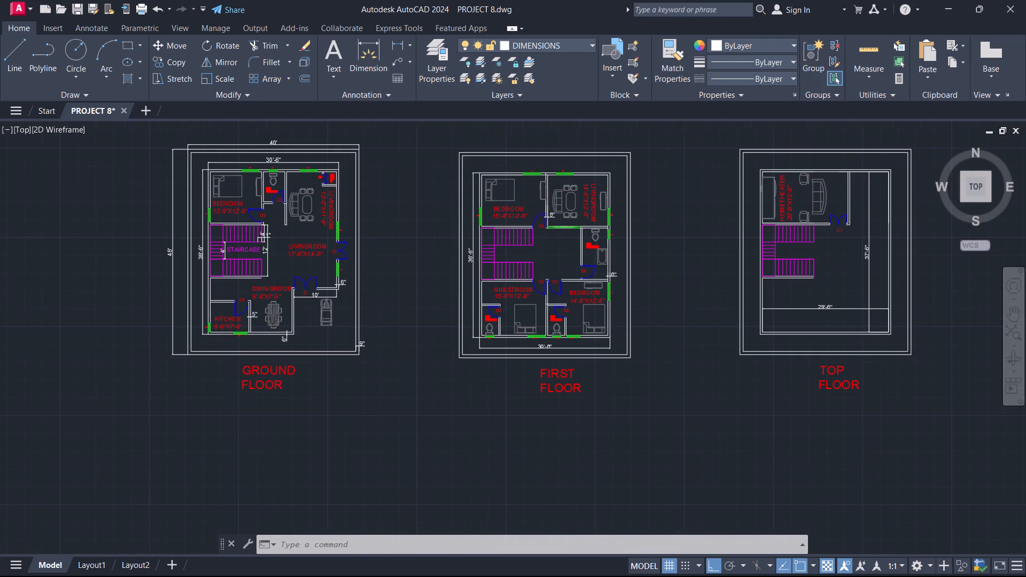
pyautogui.scroll(1, 667, 214)
pyautogui.scroll(-2, 667, 214)
pyautogui.moveTo(669, 211); pyautogui.dragTo(664, 233, button='middle')
pyautogui.scroll(1, 652, 243)
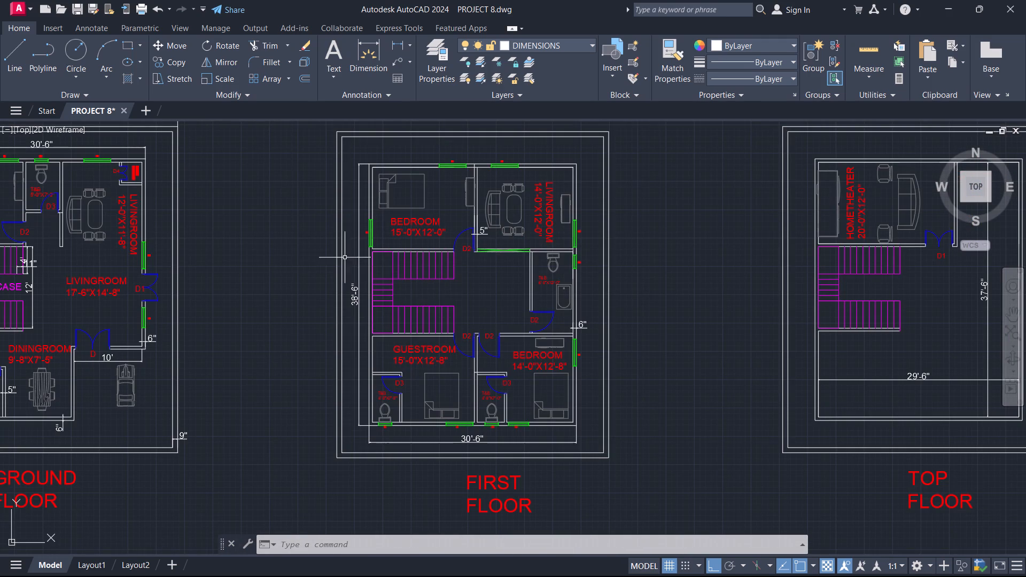
pyautogui.scroll(-1, 247, 254)
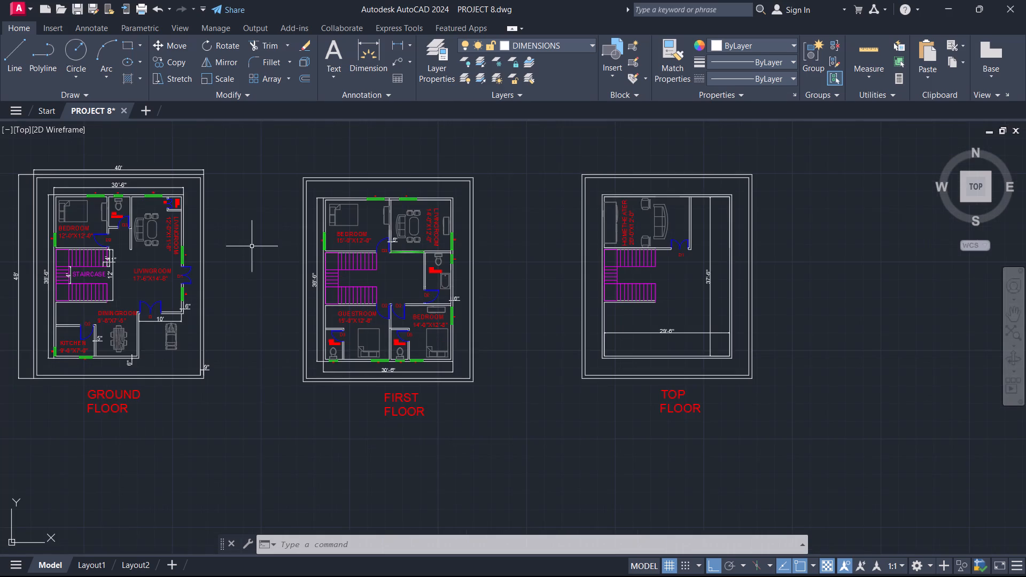
# Examine the overall arrangement of the three floor plans, comparing their spacing and the alignment of their outlines and titles.
pyautogui.moveTo(252, 246); pyautogui.dragTo(390, 276, button='middle')
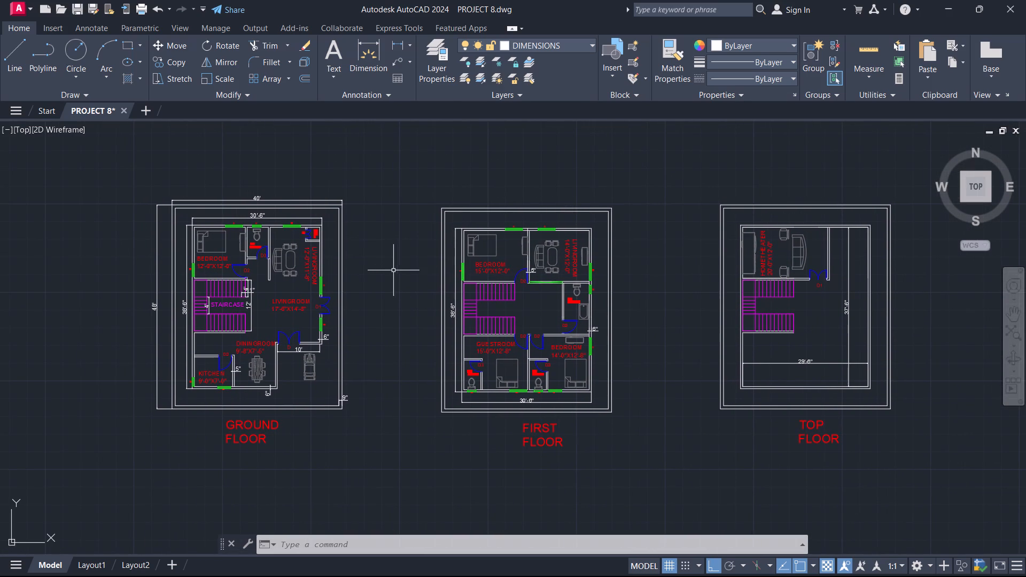
pyautogui.moveTo(393, 272); pyautogui.dragTo(410, 259, button='middle')
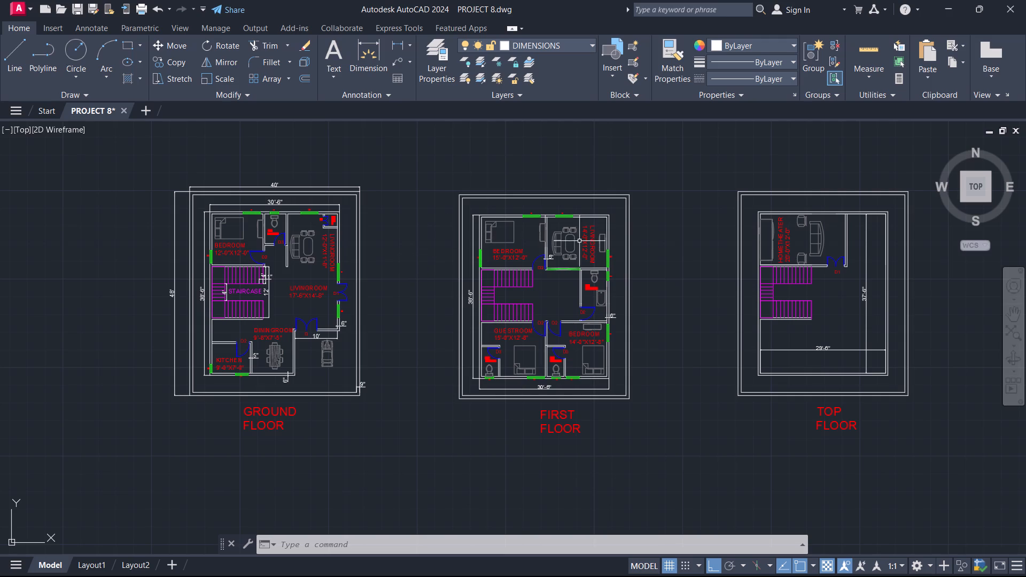
pyautogui.scroll(-1, 672, 244)
pyautogui.moveTo(672, 245); pyautogui.dragTo(596, 244, button='middle')
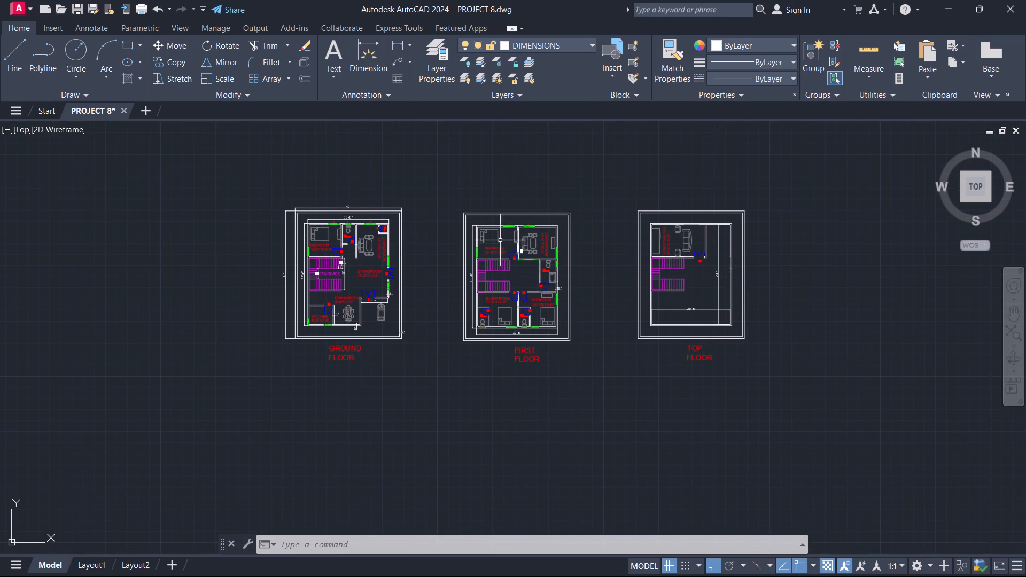
pyautogui.scroll(1, 435, 240)
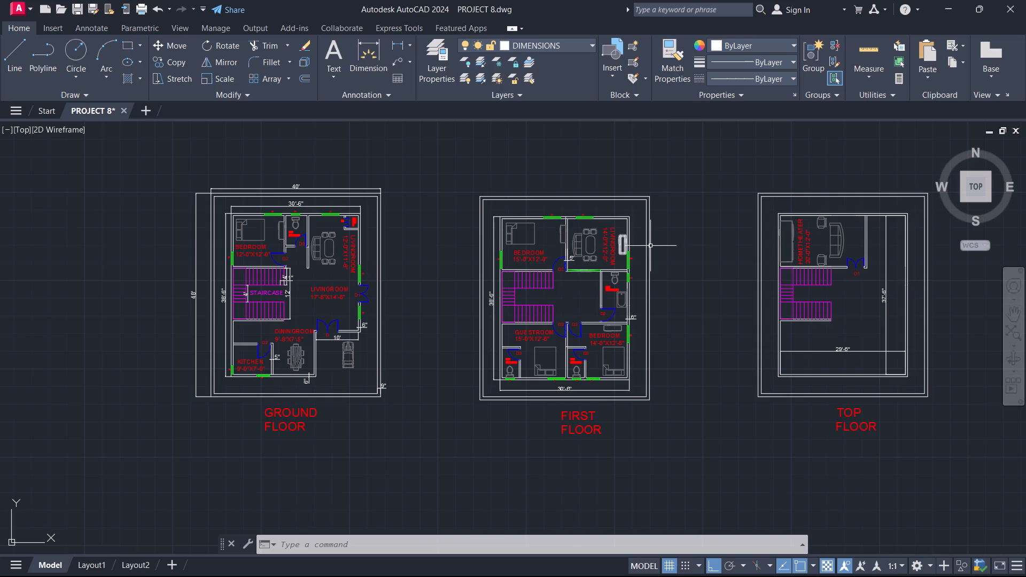
pyautogui.moveTo(674, 249); pyautogui.dragTo(654, 274, button='middle')
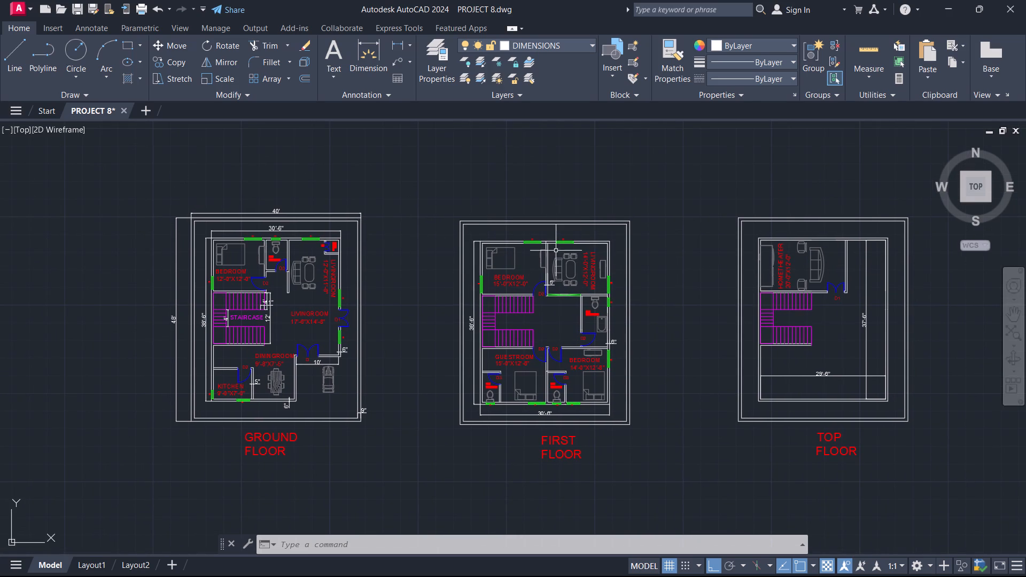
pyautogui.moveTo(670, 297); pyautogui.dragTo(645, 270, button='middle')
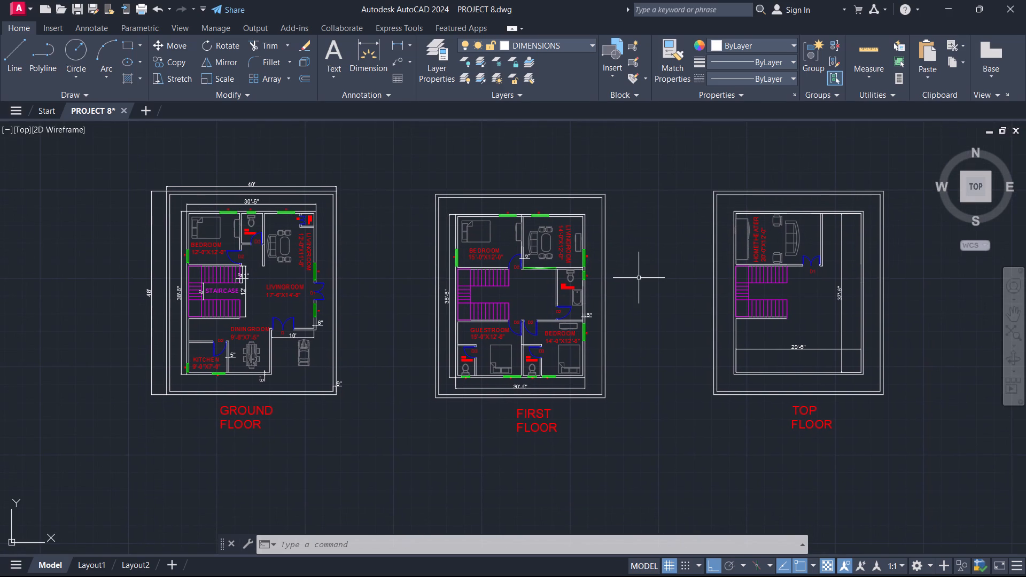
pyautogui.moveTo(640, 277); pyautogui.dragTo(652, 284, button='middle')
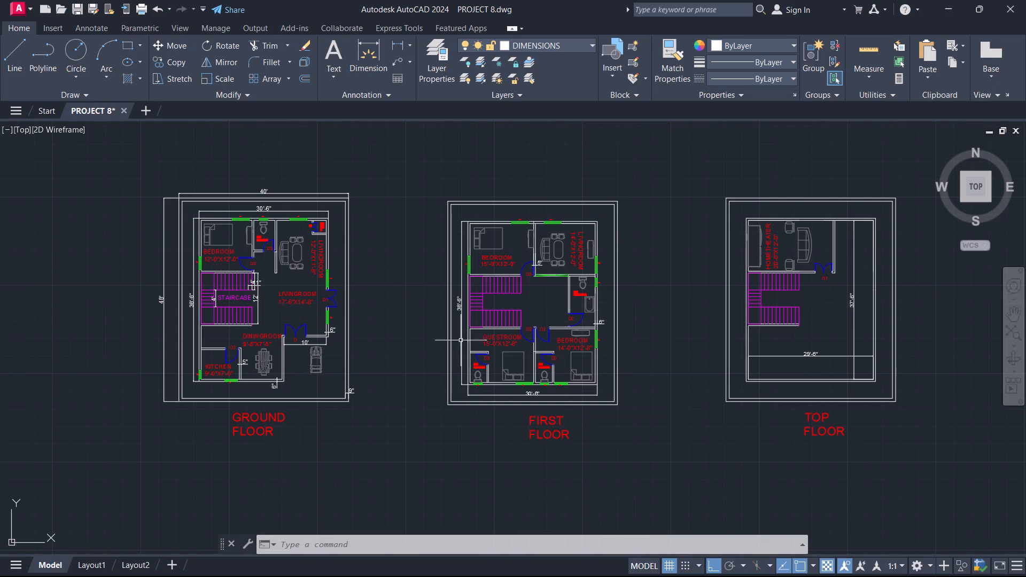
# Save the PROJECT 8 drawing.
pyautogui.click(15, 111)
pyautogui.click(52, 240)
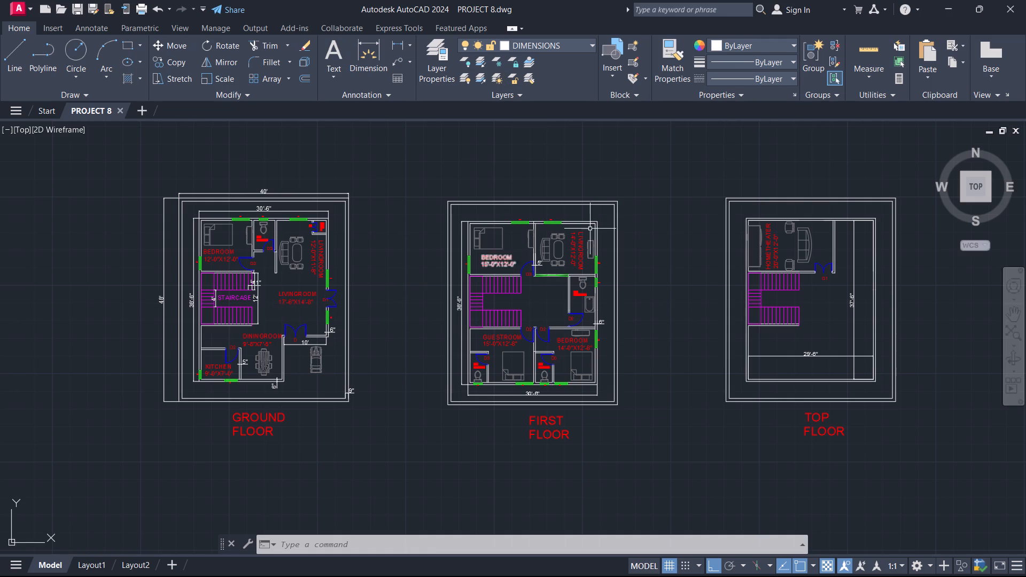
# Review the three floor plans' rooms, door tags and dimensions, including a close check of the top floor's home theater and D1 door.
pyautogui.scroll(1, 809, 276)
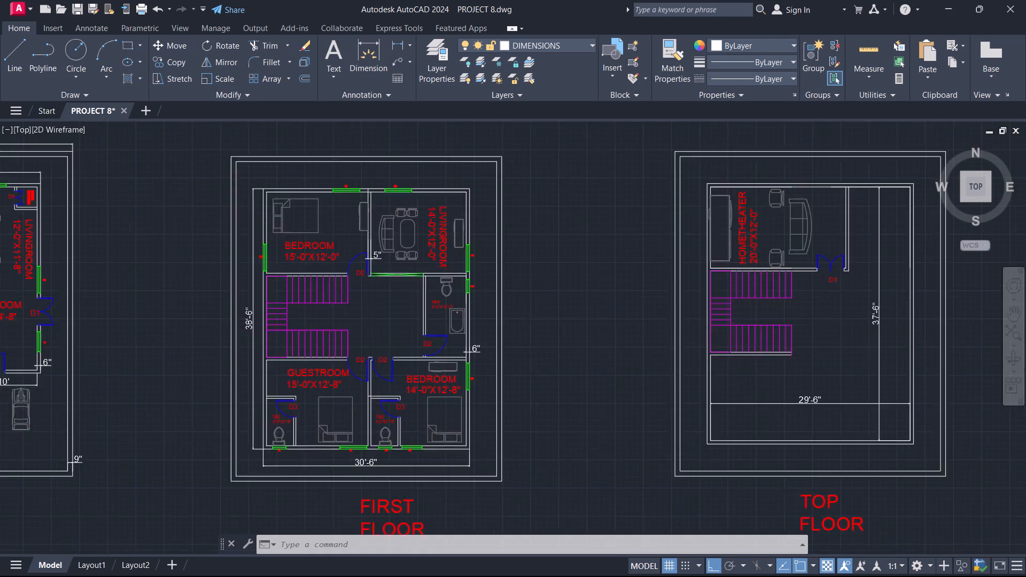
pyautogui.scroll(1, 809, 276)
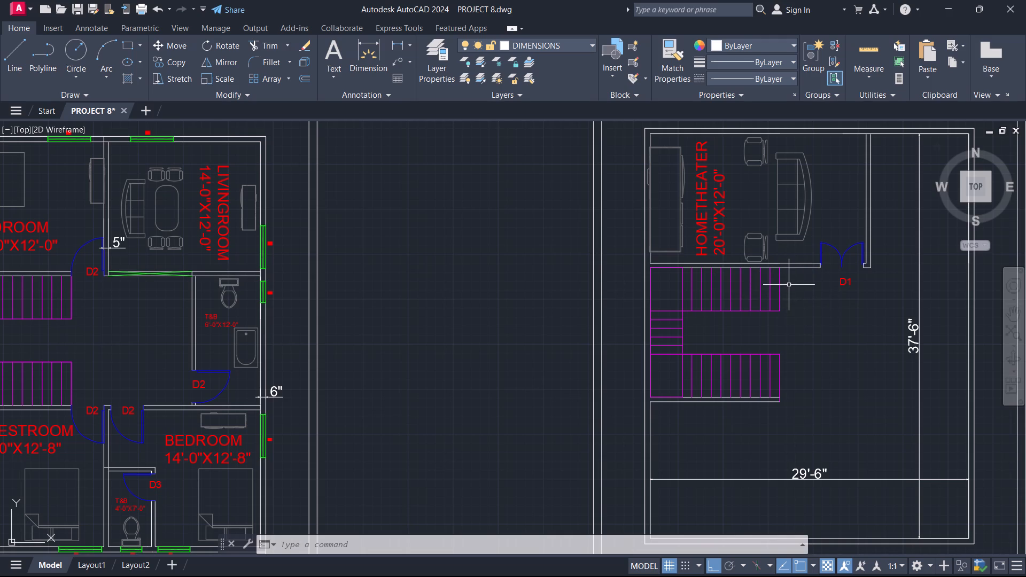
pyautogui.scroll(-1, 789, 287)
pyautogui.moveTo(585, 362); pyautogui.dragTo(635, 339, button='middle')
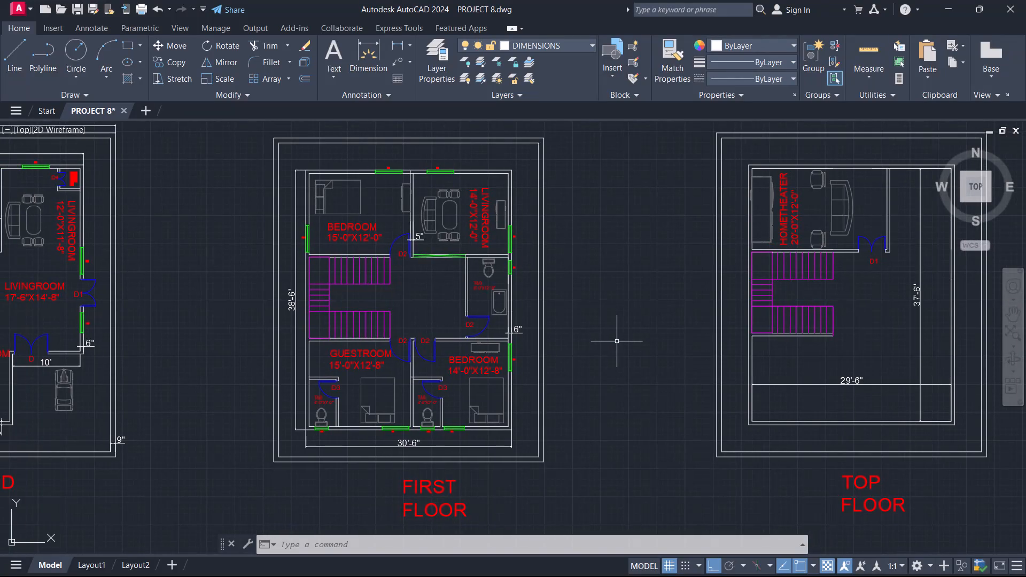
pyautogui.moveTo(612, 342); pyautogui.dragTo(856, 367, button='middle')
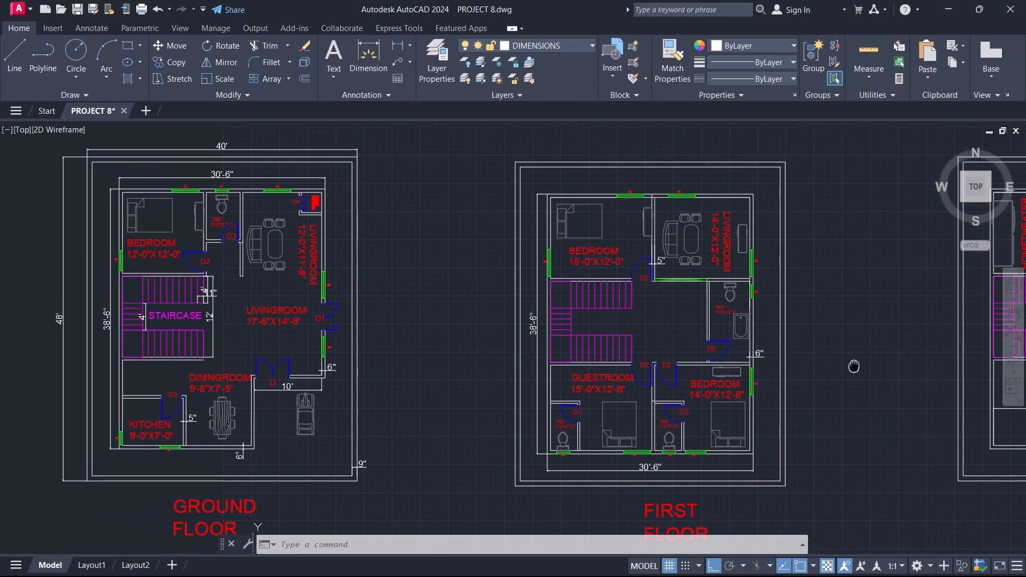
pyautogui.moveTo(856, 367); pyautogui.dragTo(945, 355, button='middle')
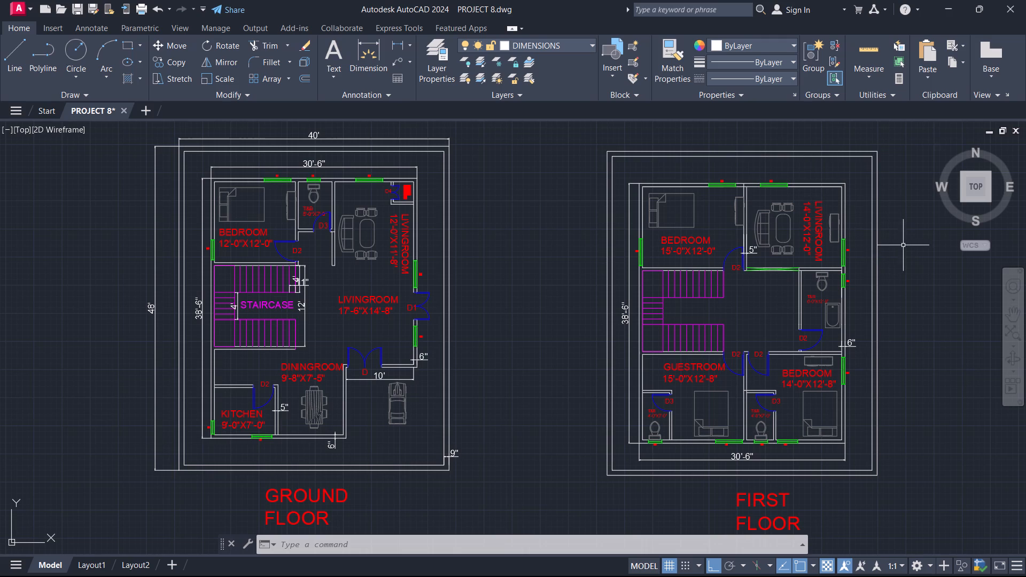
pyautogui.moveTo(906, 247); pyautogui.dragTo(354, 241, button='middle')
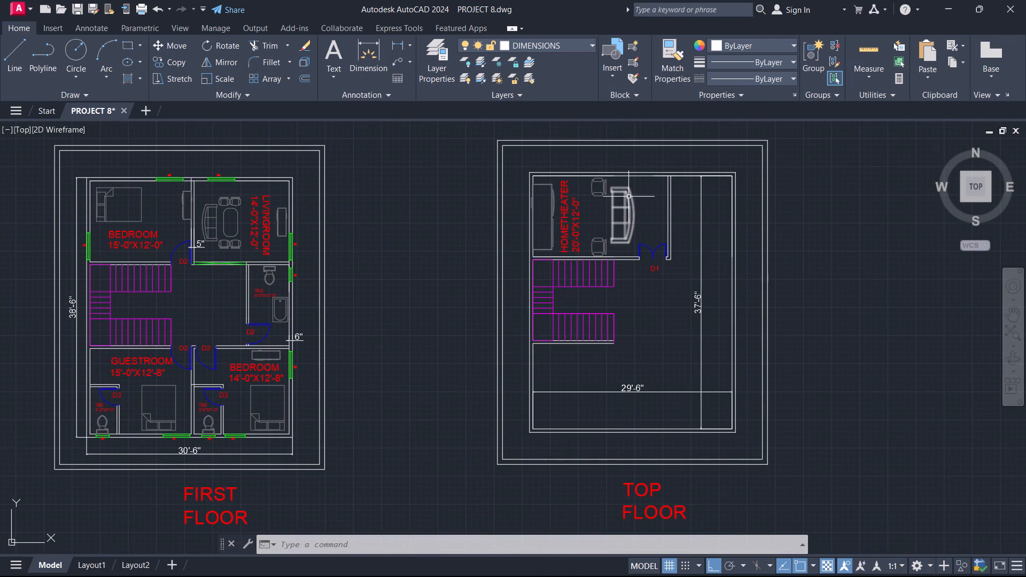
pyautogui.scroll(2, 623, 202)
pyautogui.scroll(-1, 716, 240)
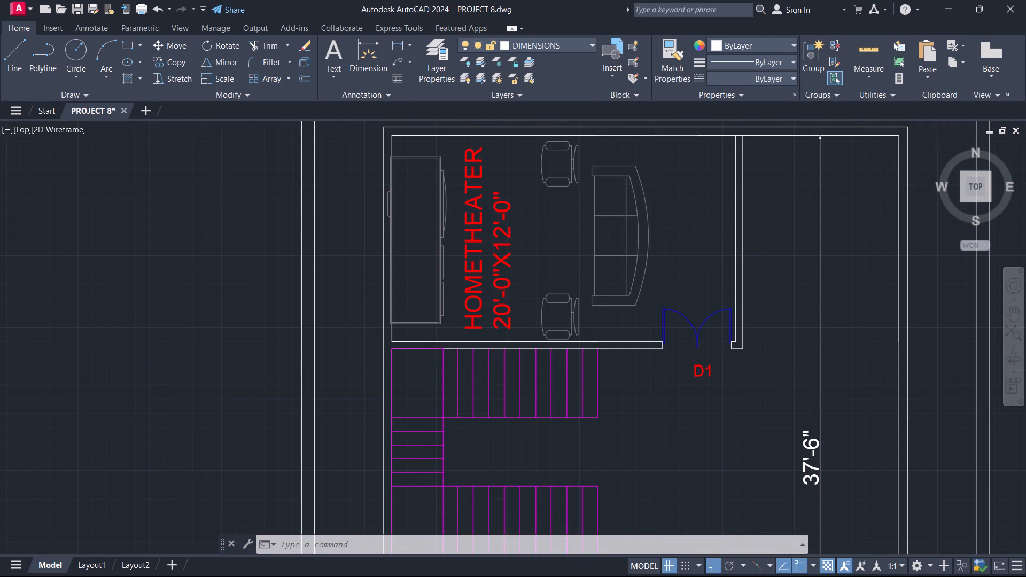
pyautogui.scroll(-1, 709, 297)
pyautogui.moveTo(721, 347); pyautogui.dragTo(814, 280, button='middle')
pyautogui.scroll(-1, 789, 302)
pyautogui.moveTo(612, 300); pyautogui.dragTo(691, 342, button='middle')
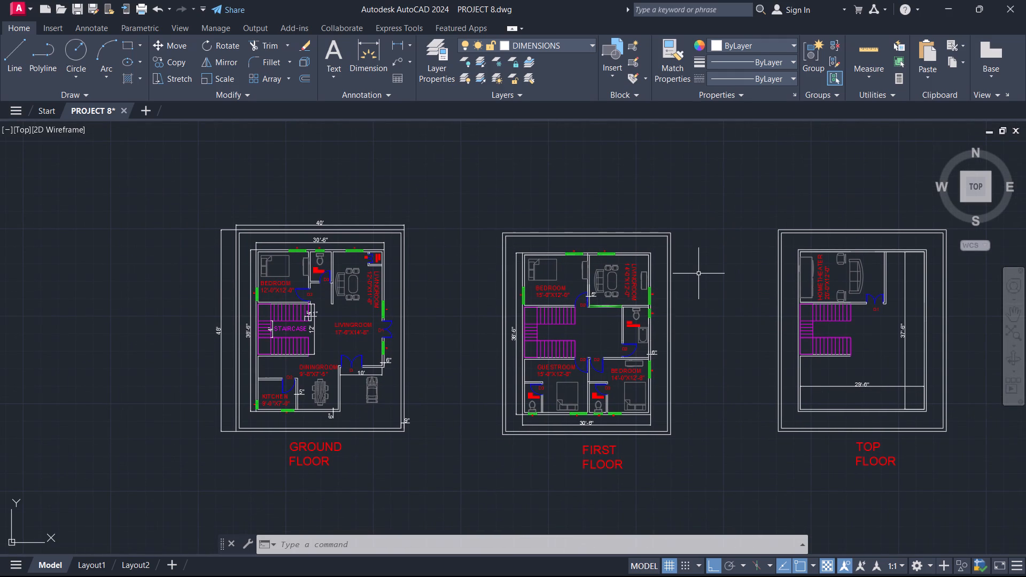
pyautogui.moveTo(704, 356); pyautogui.dragTo(697, 330, button='middle')
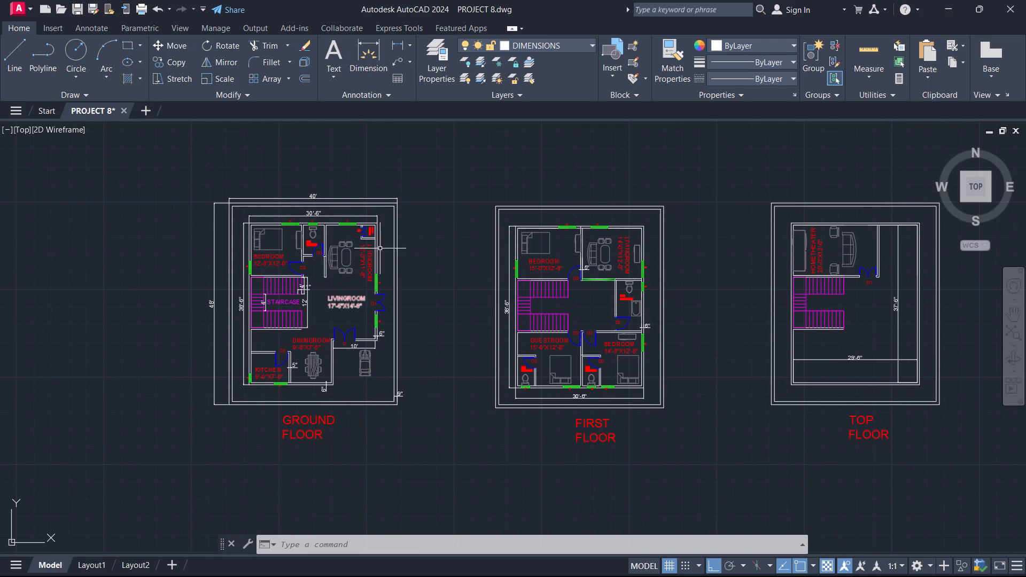
# Inspect the ground floor's room labels and dimensions, including the pooja room and living room, and compare them with the first floor's.
pyautogui.scroll(1, 169, 352)
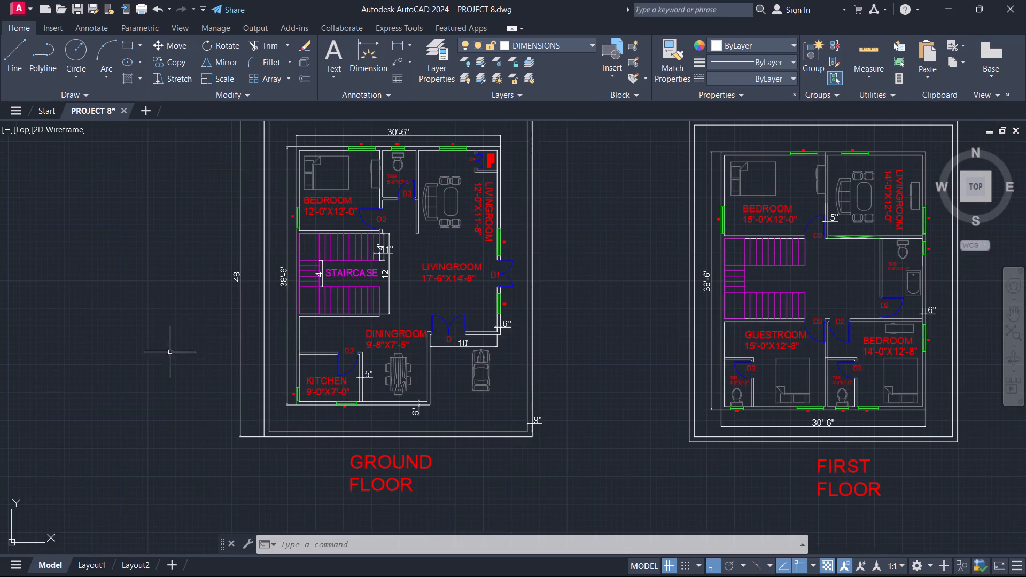
pyautogui.moveTo(194, 348); pyautogui.dragTo(235, 391, button='middle')
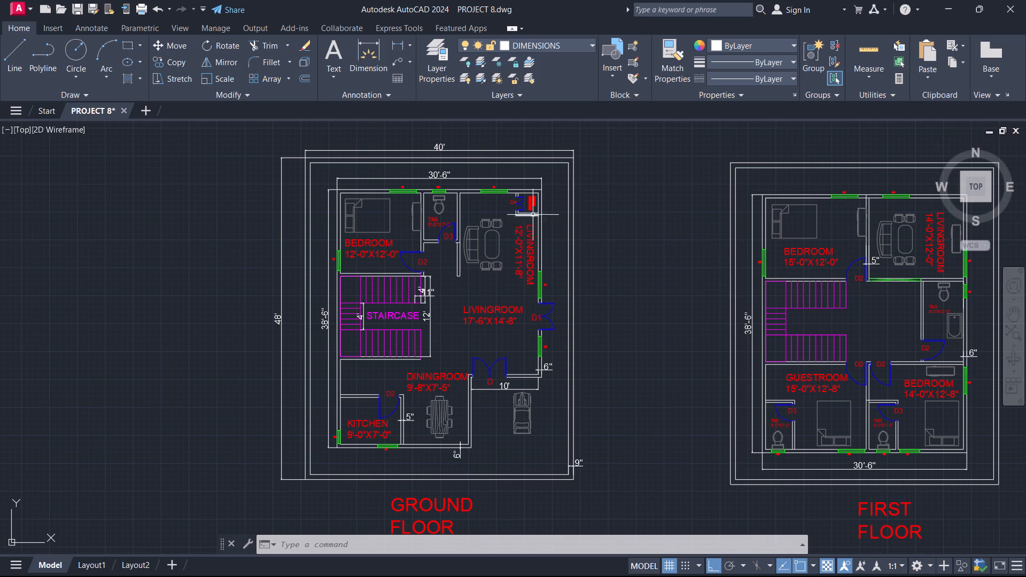
pyautogui.scroll(3, 529, 184)
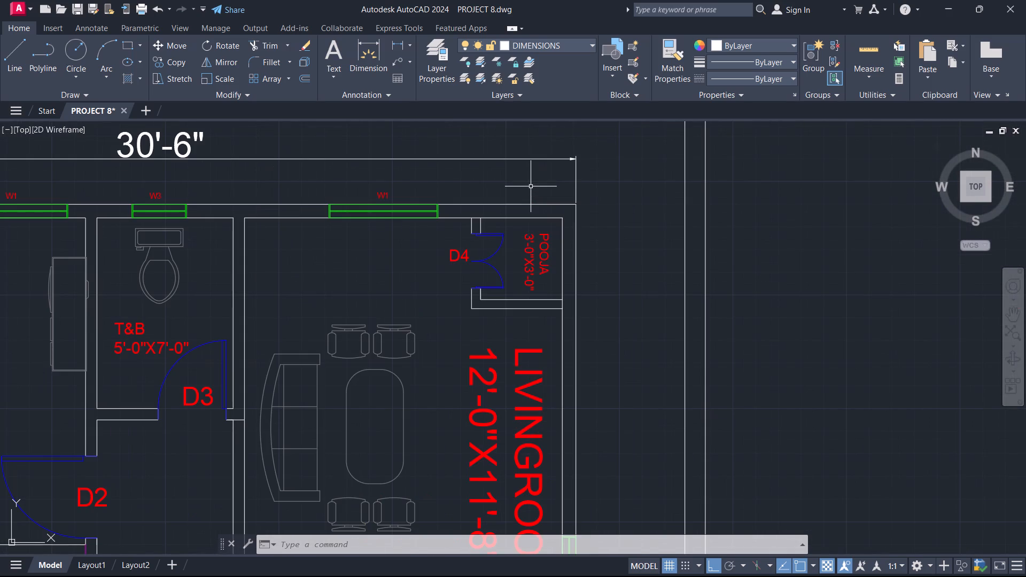
pyautogui.scroll(-3, 531, 186)
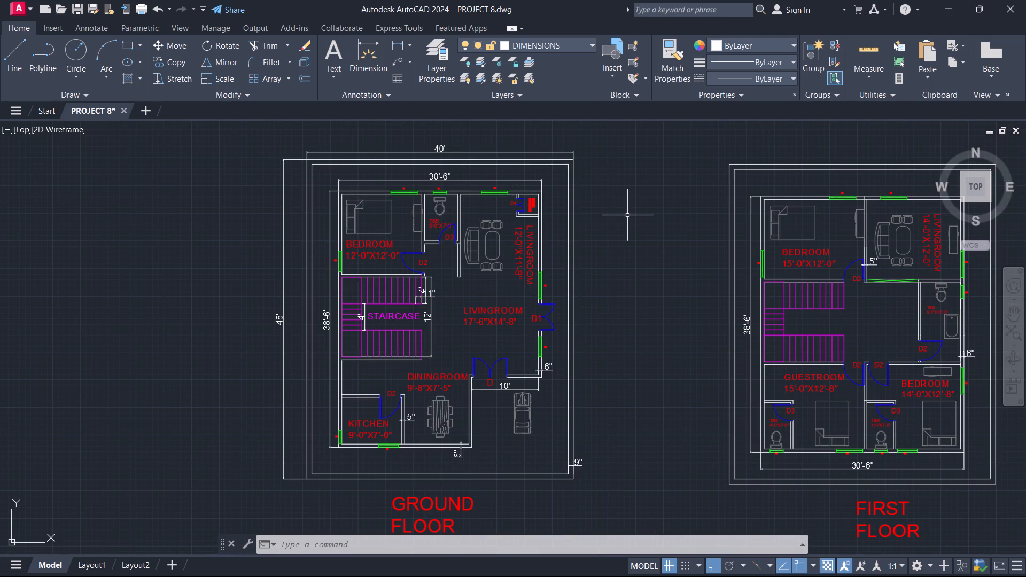
pyautogui.moveTo(697, 260); pyautogui.dragTo(667, 260, button='middle')
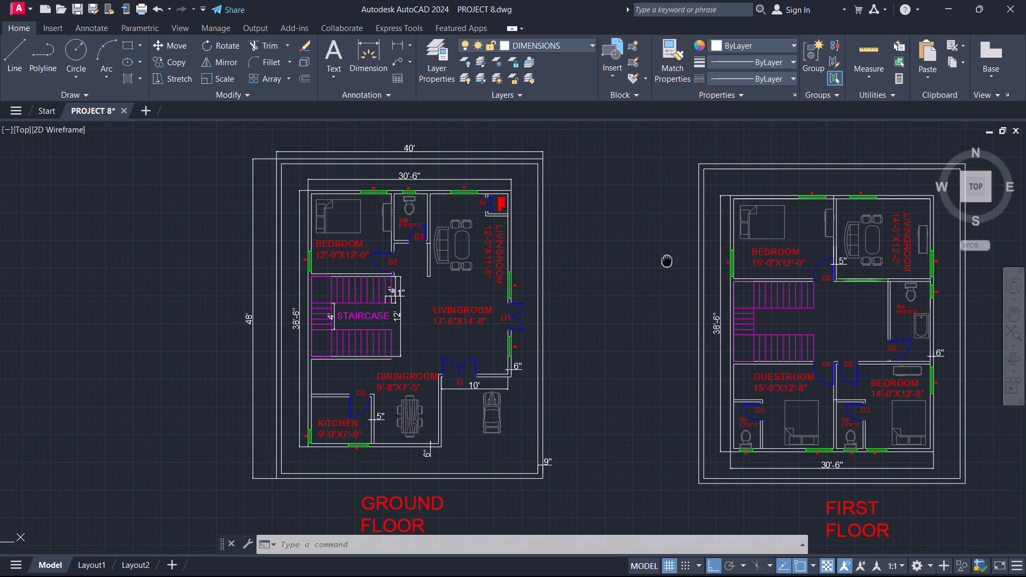
pyautogui.moveTo(667, 260); pyautogui.dragTo(666, 260, button='middle')
pyautogui.scroll(1, 407, 233)
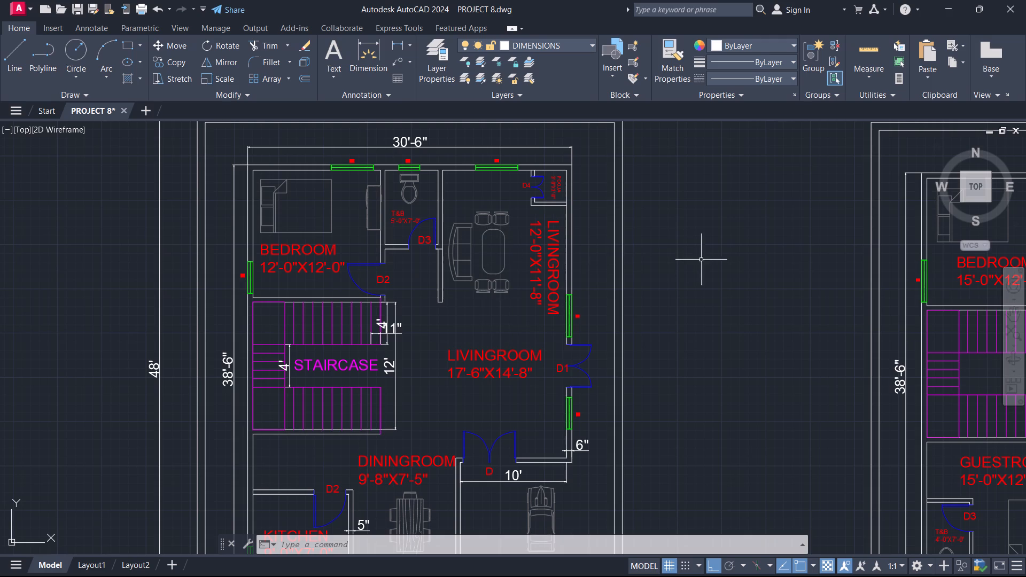
pyautogui.moveTo(737, 263); pyautogui.dragTo(393, 204, button='middle')
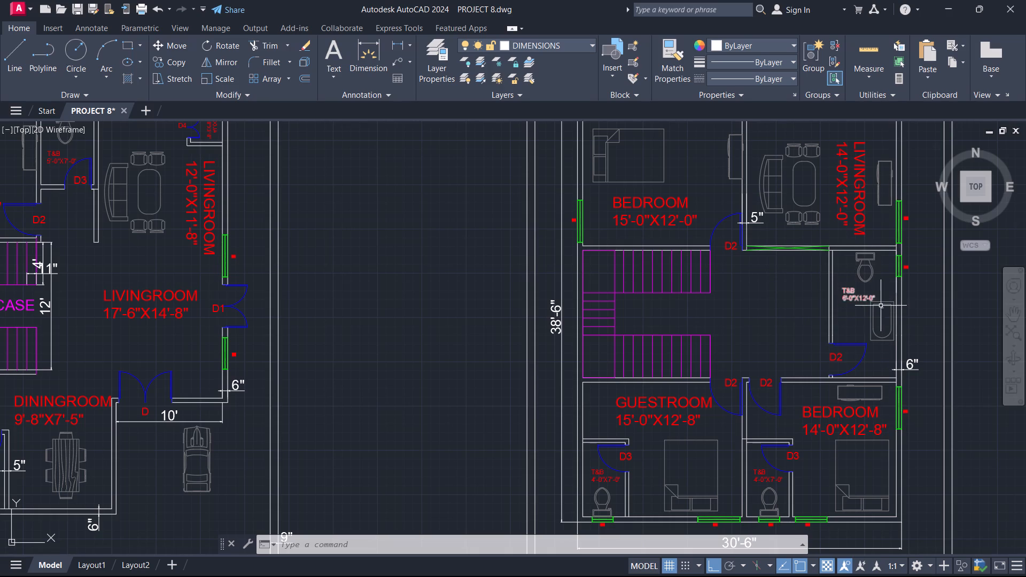
pyautogui.scroll(-1, 768, 306)
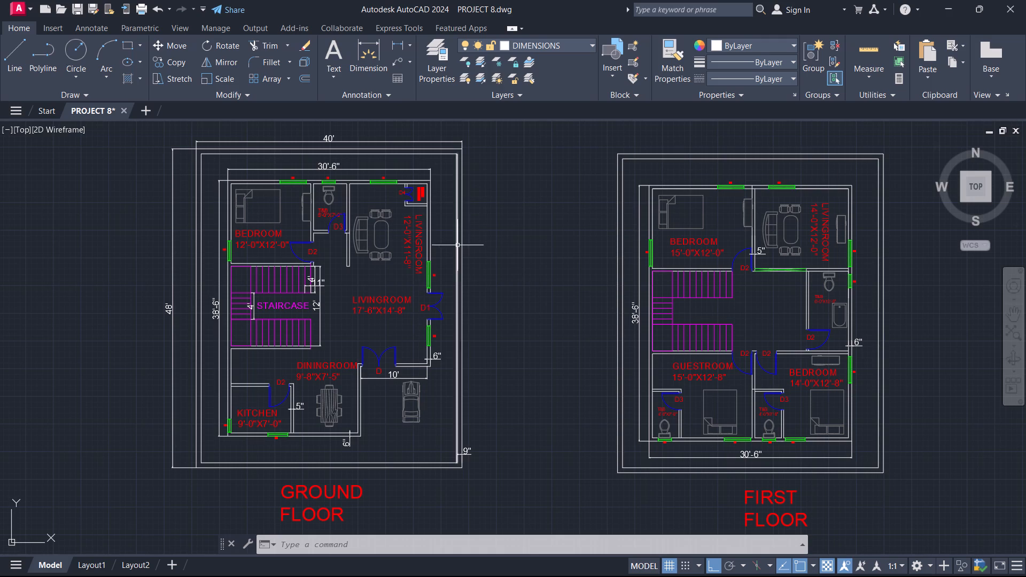
pyautogui.scroll(3, 464, 204)
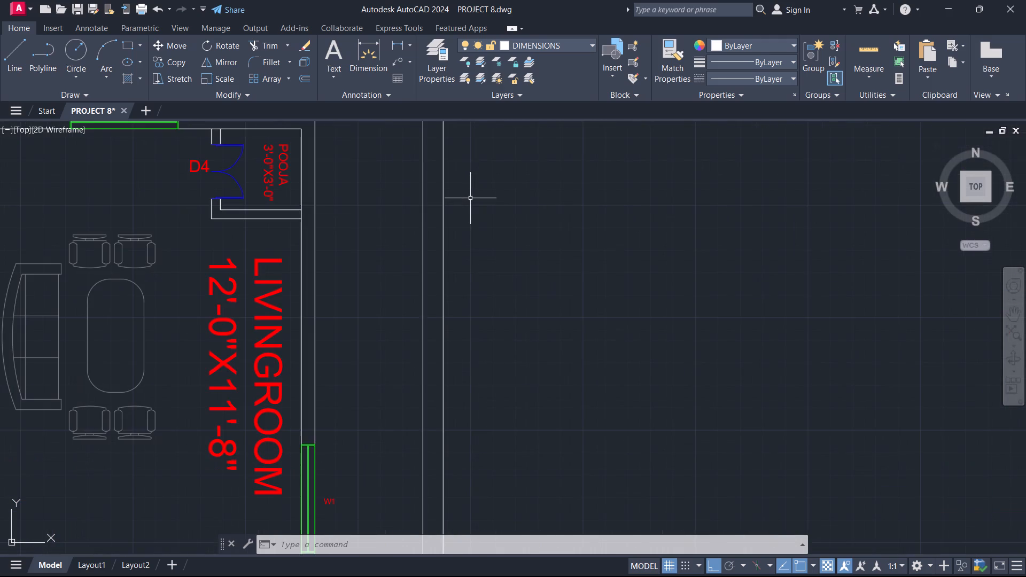
pyautogui.scroll(-3, 472, 199)
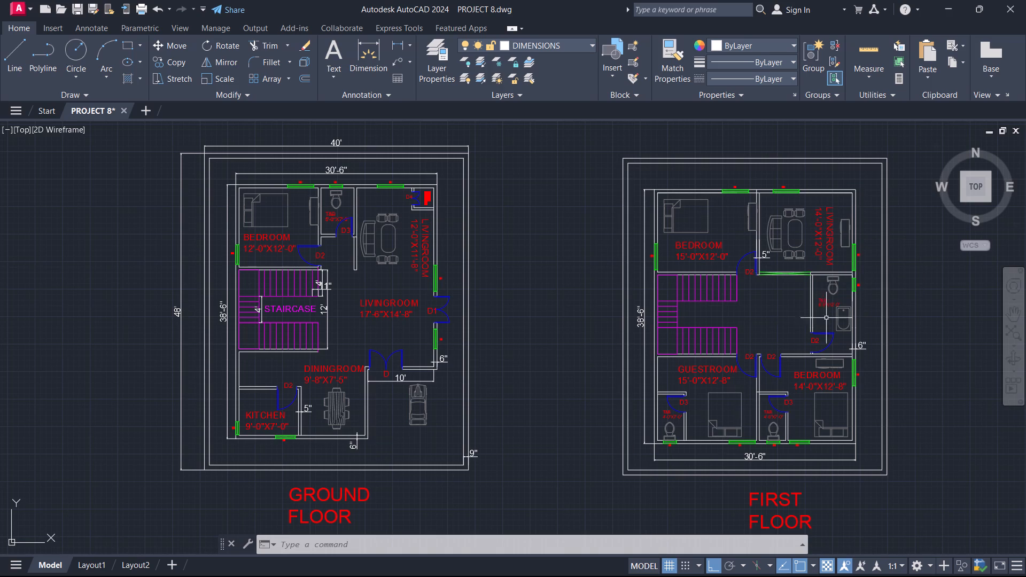
# Examine the first and top floor plans side by side and the overall spacing of all three plans.
pyautogui.moveTo(910, 269); pyautogui.dragTo(611, 305, button='middle')
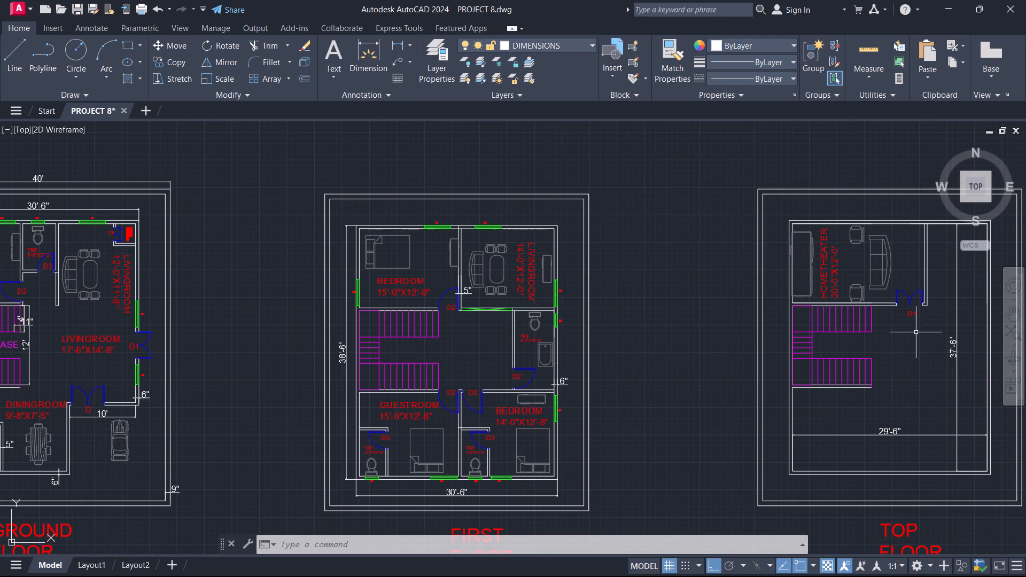
pyautogui.moveTo(916, 333); pyautogui.dragTo(800, 334, button='middle')
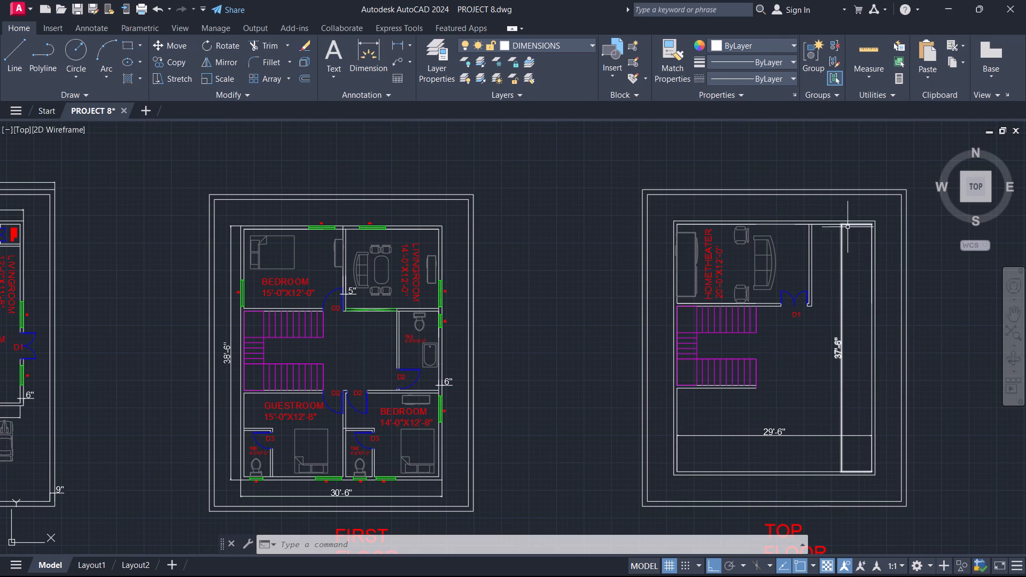
pyautogui.scroll(-1, 858, 255)
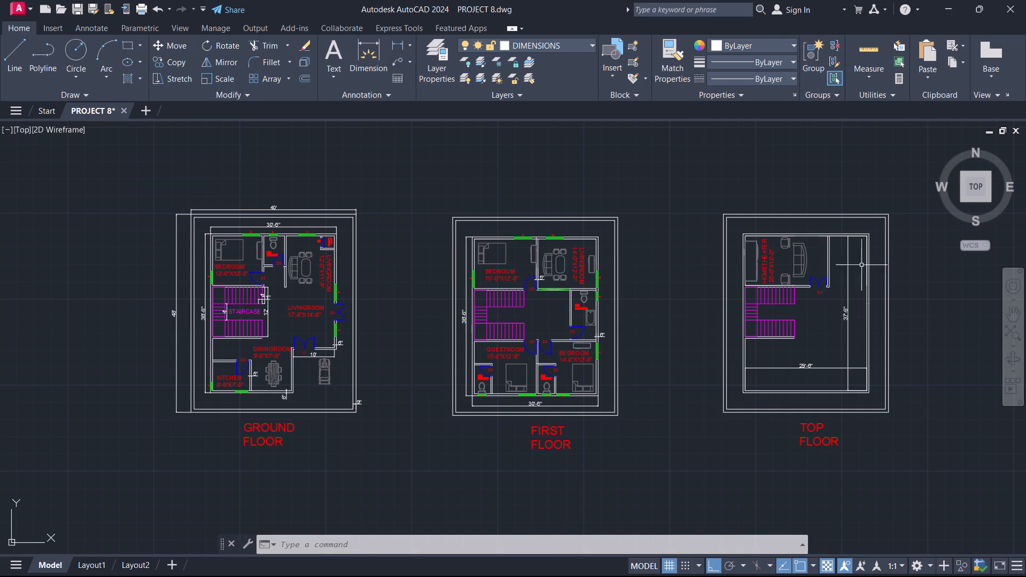
pyautogui.moveTo(648, 244); pyautogui.dragTo(675, 236, button='middle')
pyautogui.scroll(-1, 673, 237)
pyautogui.scroll(1, 688, 250)
pyautogui.moveTo(689, 249); pyautogui.dragTo(650, 279, button='middle')
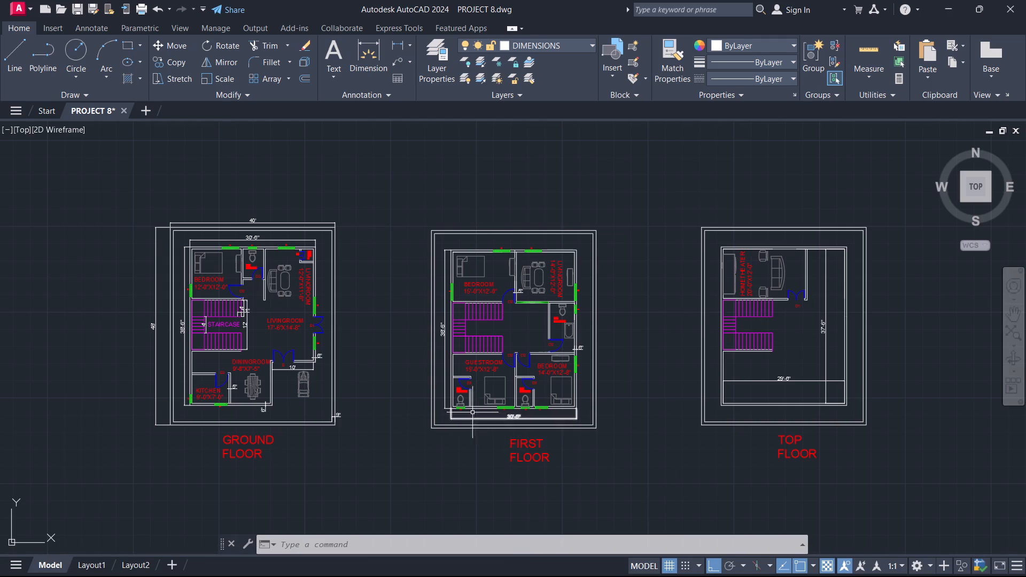
# Inspect the top floor's home theater, staircase and overall dimensions, and its placement relative to the other floor plans.
pyautogui.scroll(1, 782, 375)
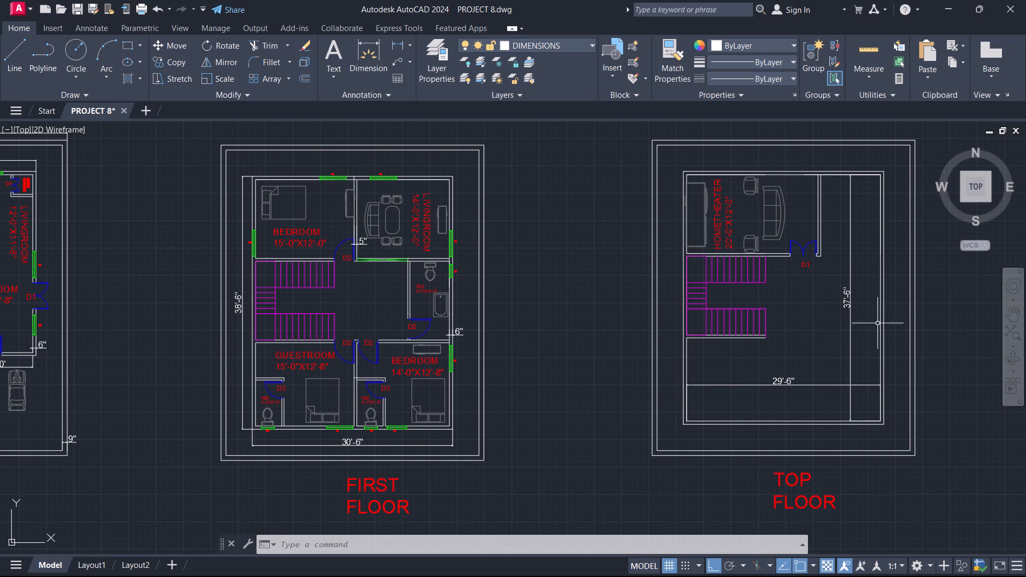
pyautogui.scroll(1, 837, 224)
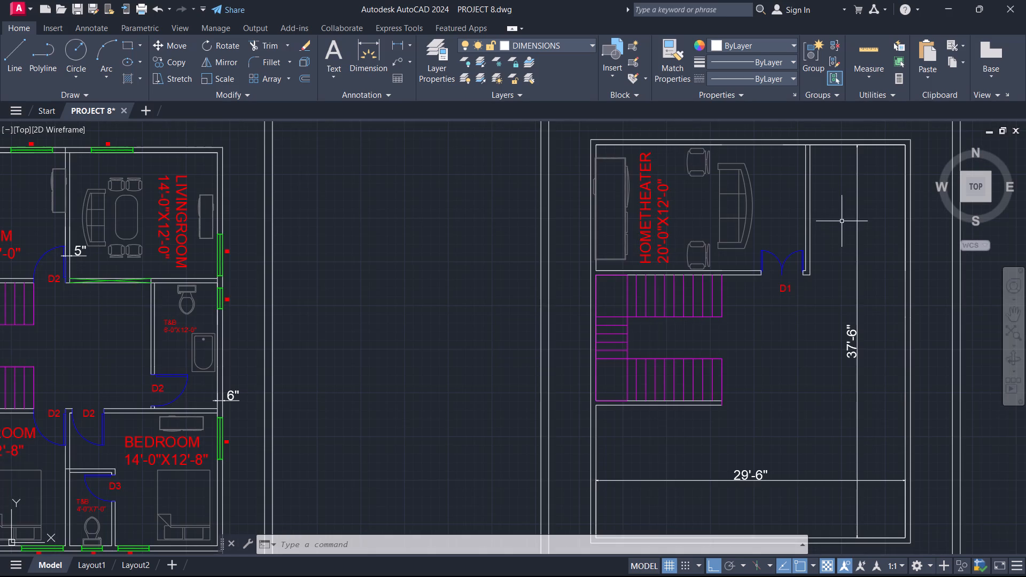
pyautogui.moveTo(832, 233); pyautogui.dragTo(812, 302, button='middle')
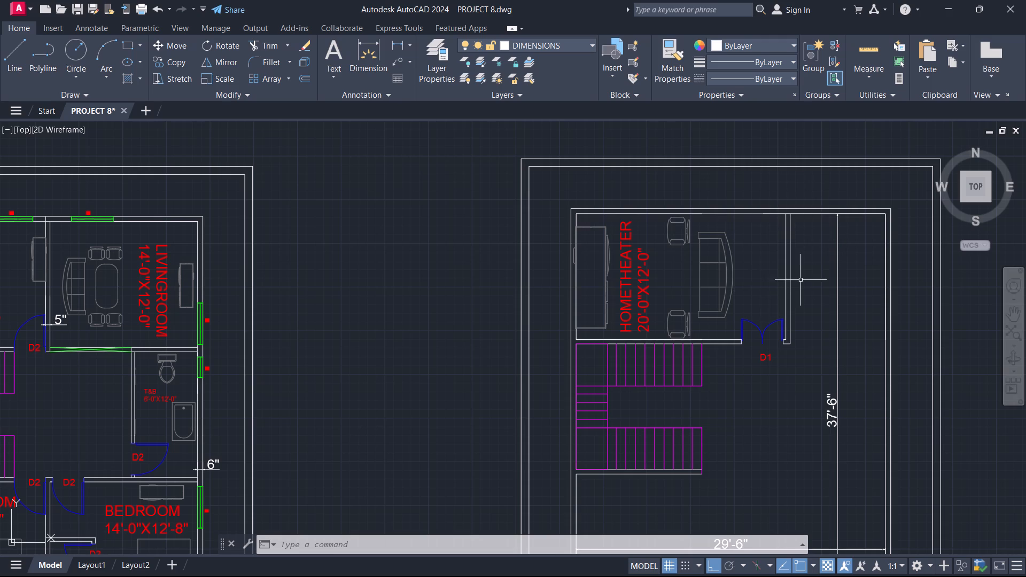
pyautogui.moveTo(759, 482); pyautogui.dragTo(761, 402, button='middle')
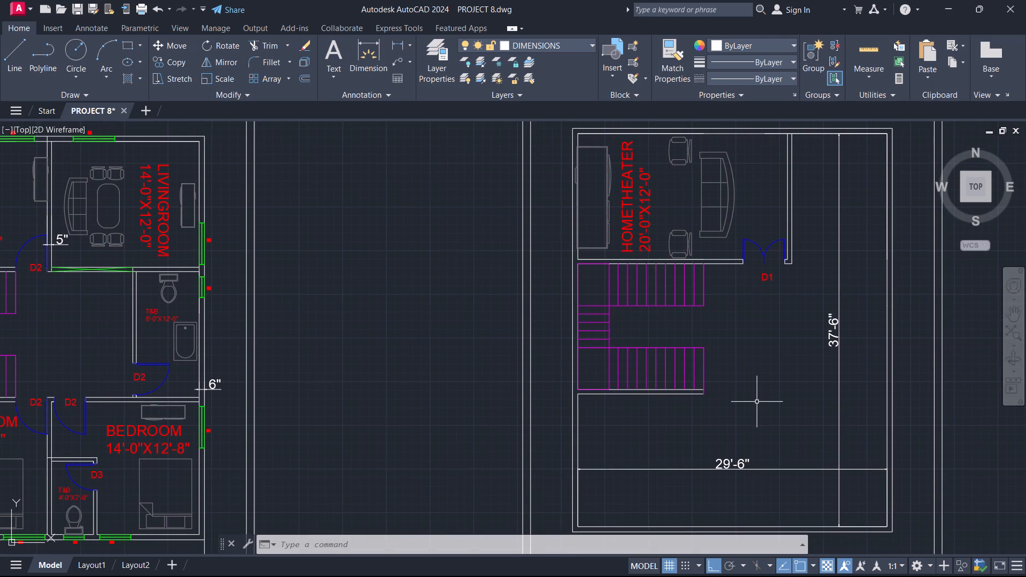
pyautogui.press('Escape')
pyautogui.scroll(-1, 913, 333)
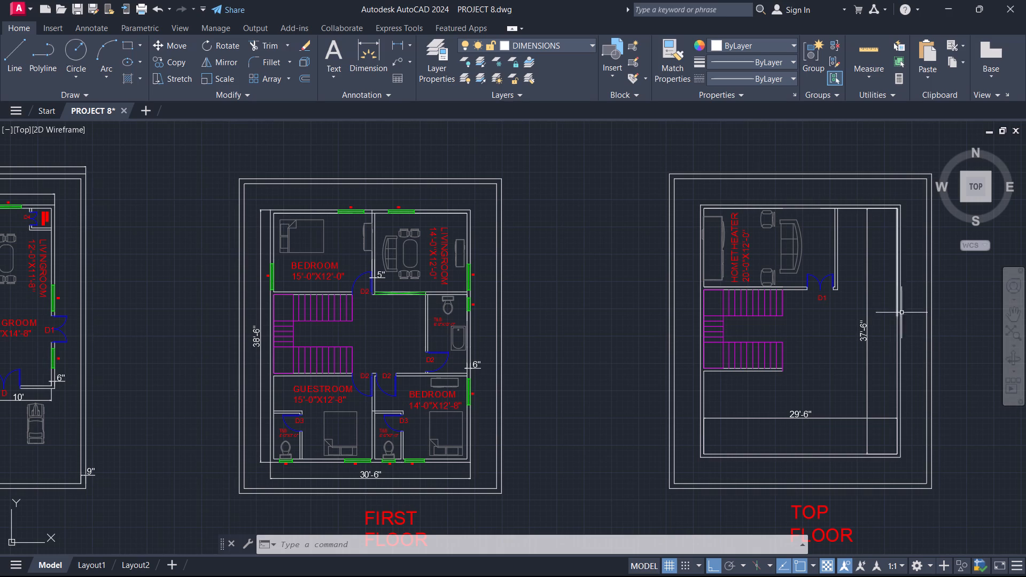
pyautogui.scroll(-1, 854, 356)
pyautogui.moveTo(848, 368); pyautogui.dragTo(847, 368, button='middle')
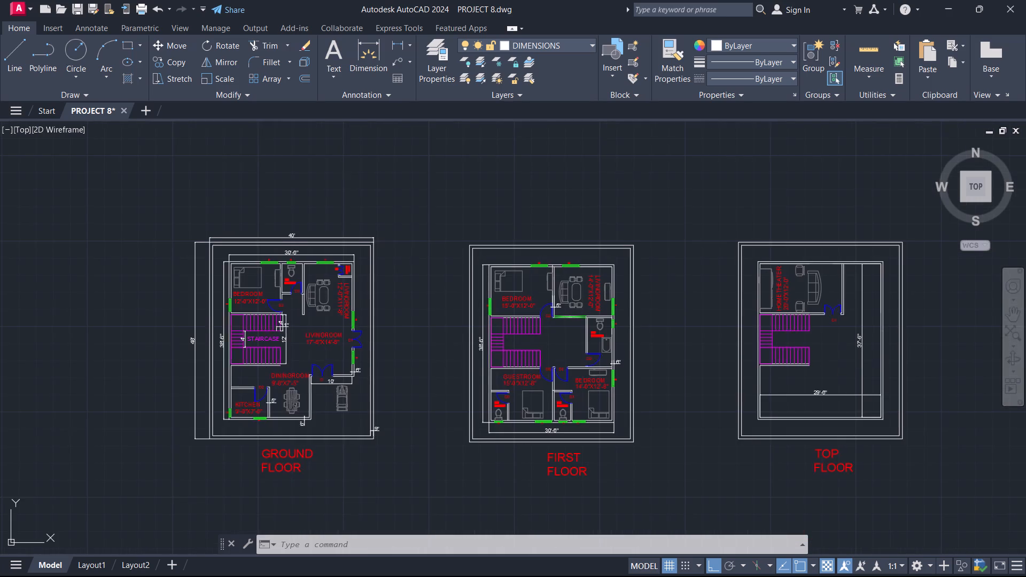
pyautogui.moveTo(847, 368); pyautogui.dragTo(813, 322, button='middle')
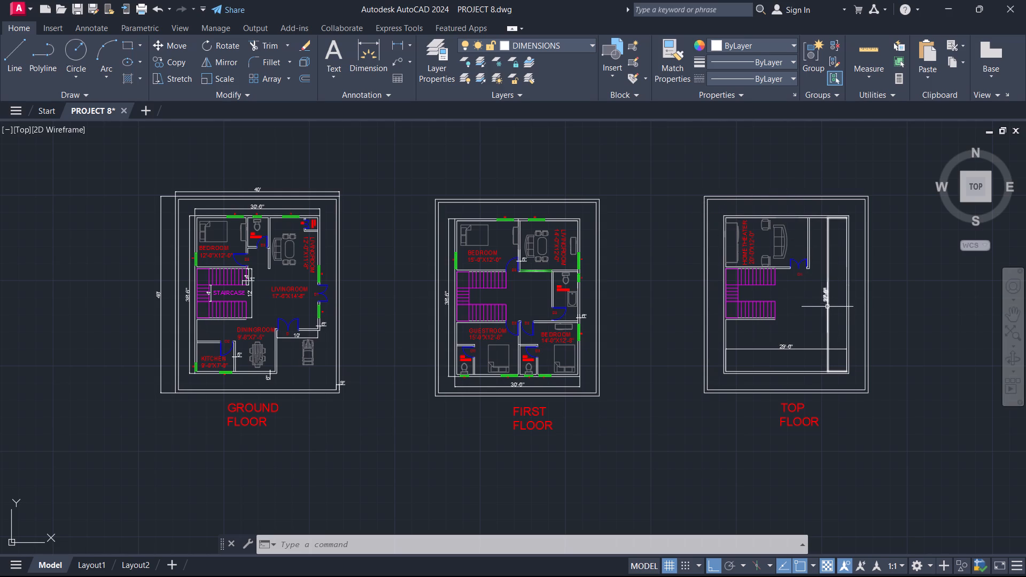
pyautogui.scroll(1, 828, 302)
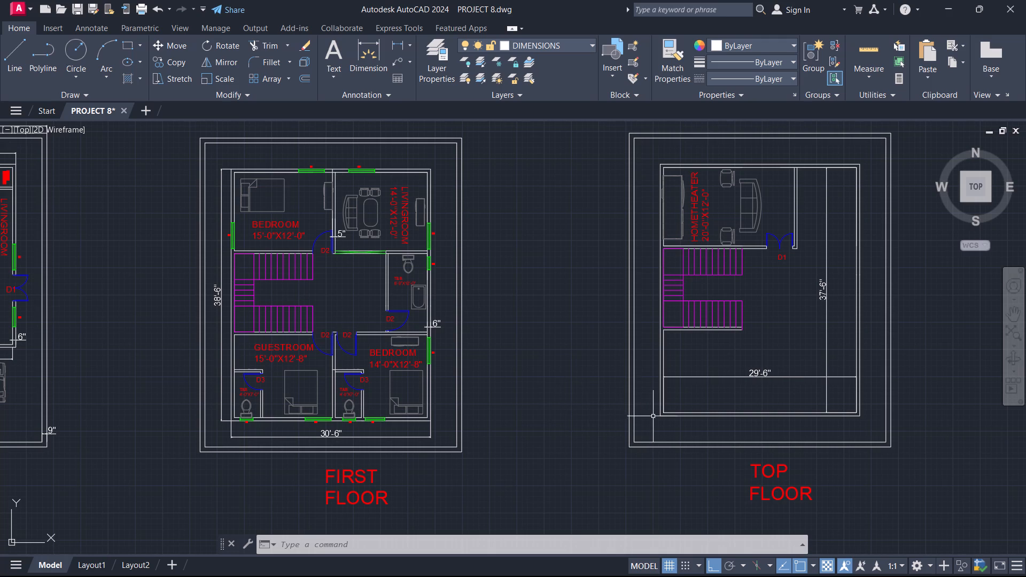
pyautogui.scroll(-1, 656, 417)
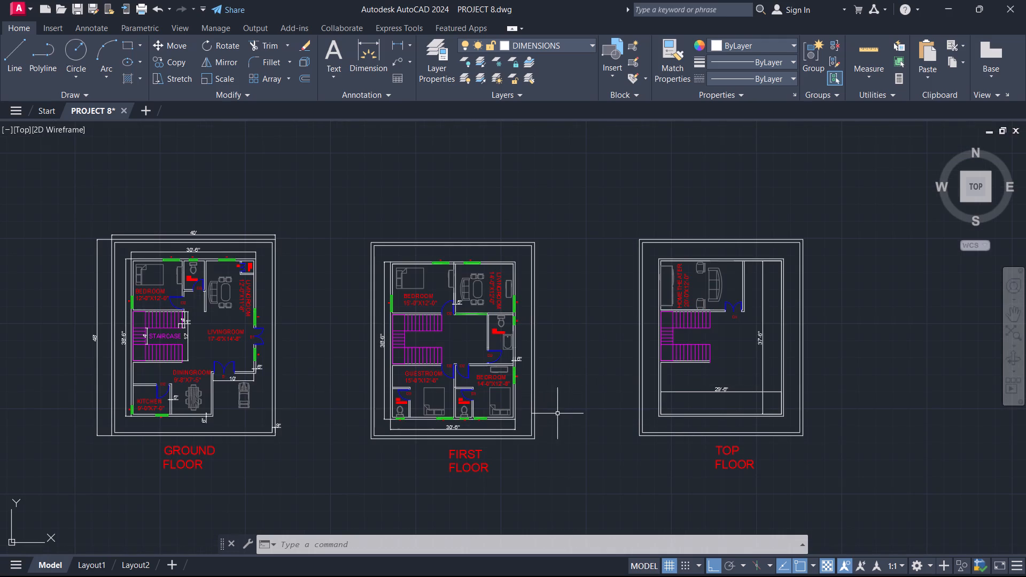
pyautogui.moveTo(556, 433); pyautogui.dragTo(627, 417, button='middle')
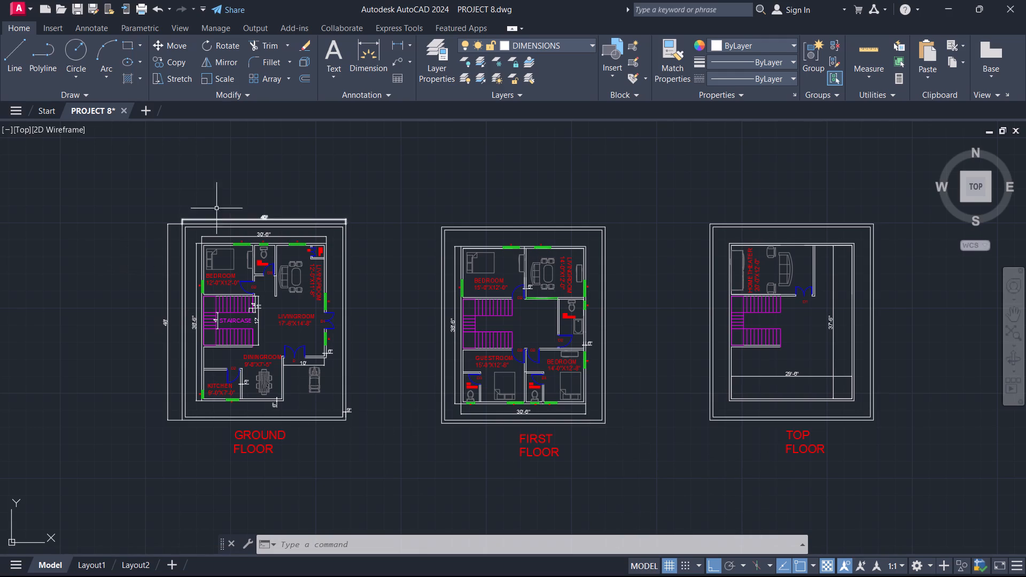
# Save all open drawings, including PROJECT 8.
pyautogui.click(15, 107)
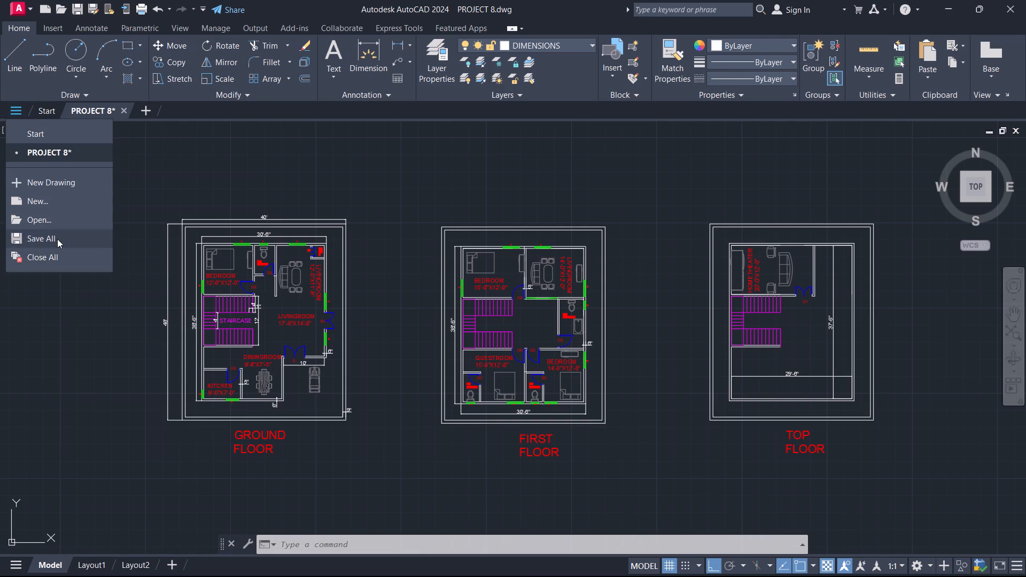
pyautogui.click(57, 238)
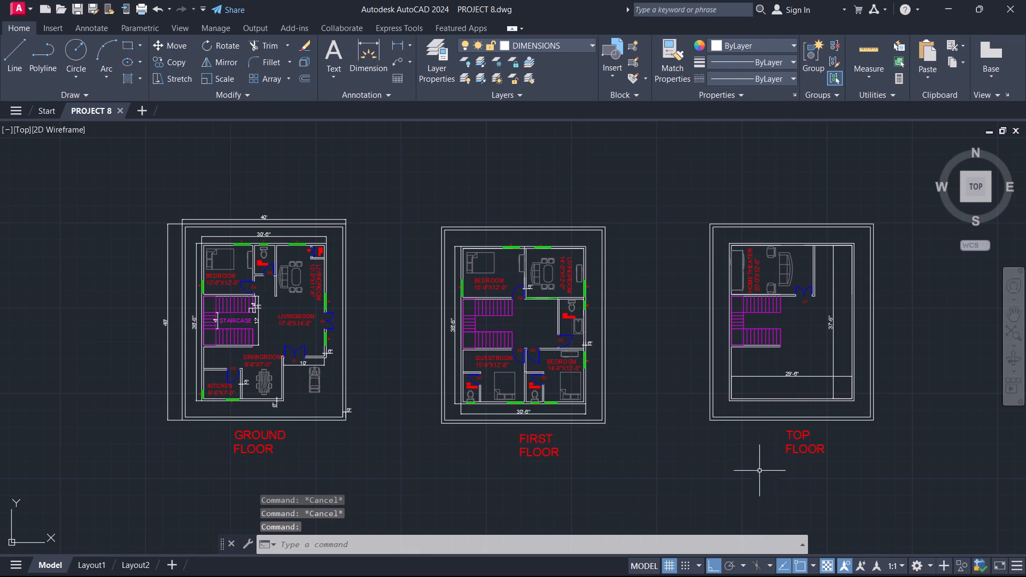